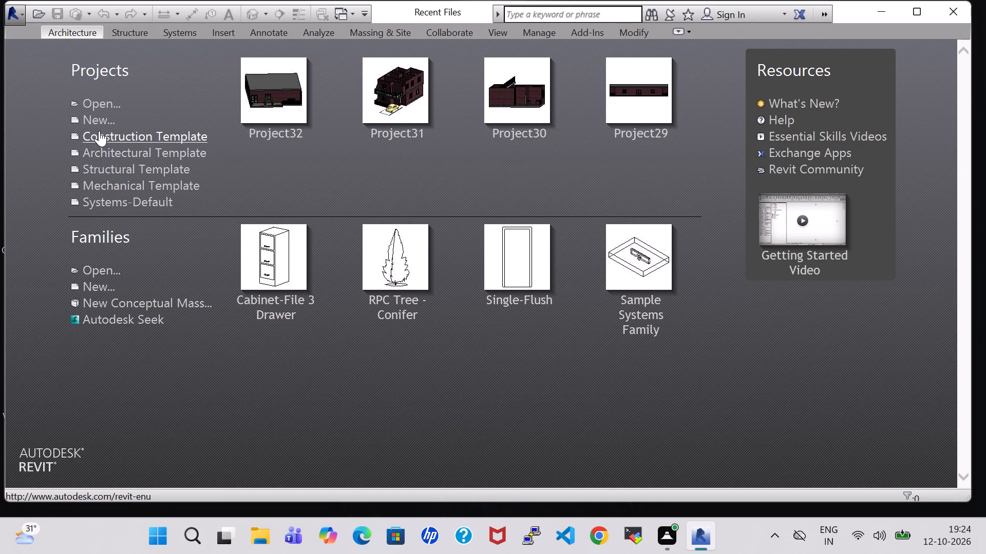
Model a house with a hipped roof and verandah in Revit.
Create a new project from the Architectural Template.
click(100, 114)
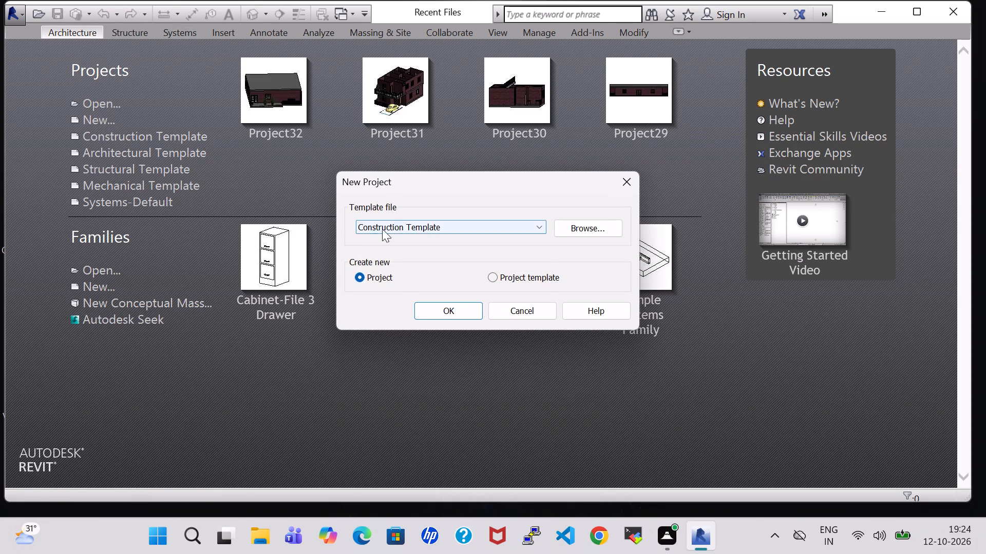
click(393, 227)
click(386, 256)
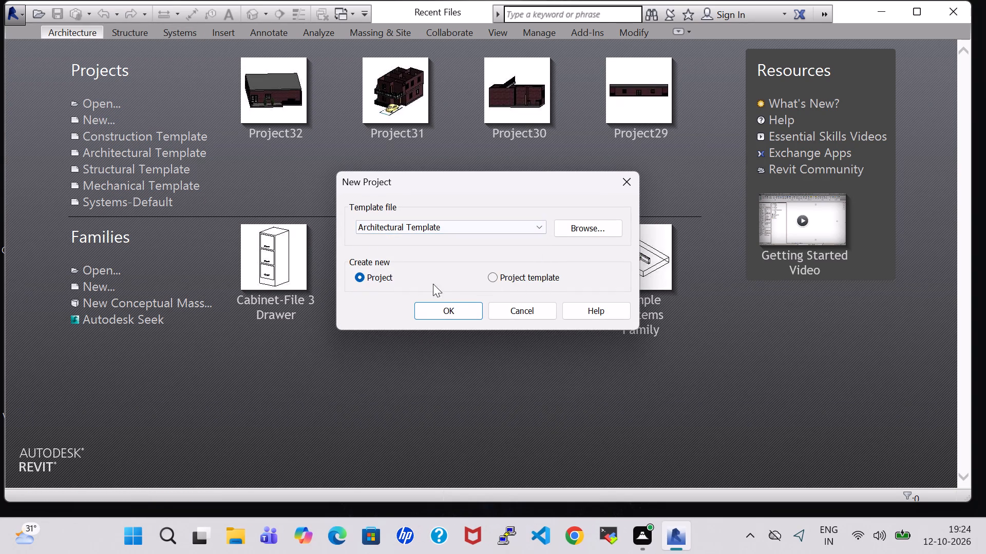
click(448, 311)
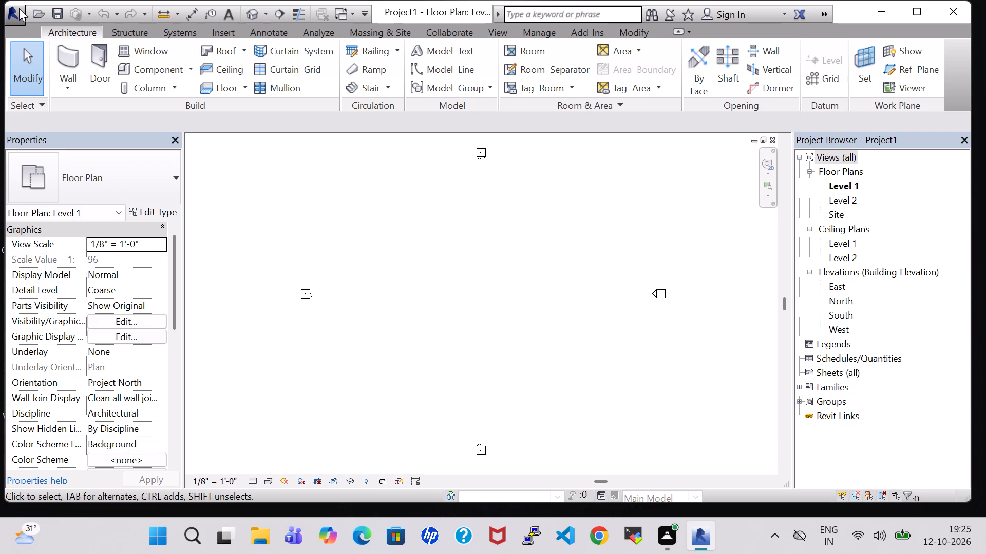
Draw chained 10' high walls: about 50' north, 49' east and 23'-6" south, continuing up to the north wall and along it to its west end.
click(72, 46)
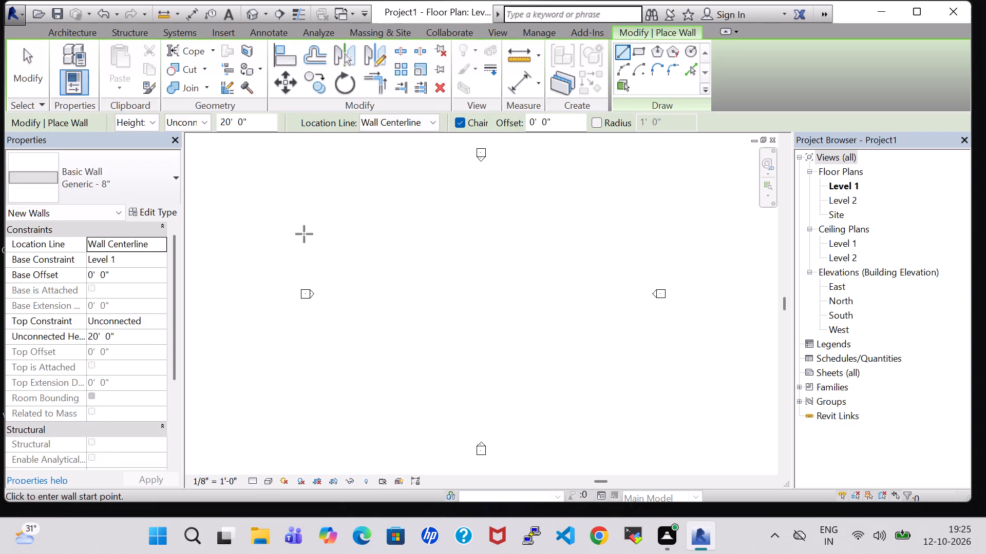
click(223, 124)
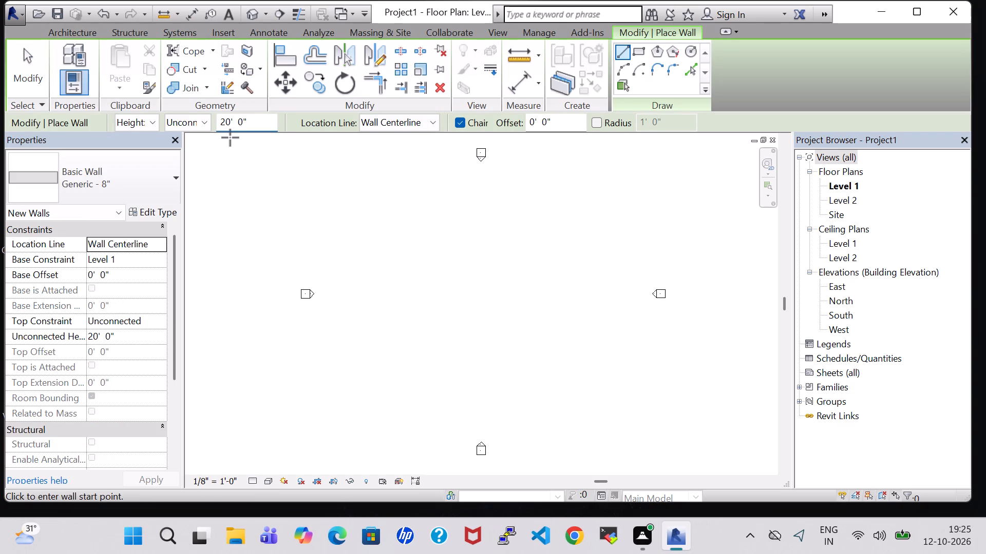
key(BackSpace)
key(1)
key(Return)
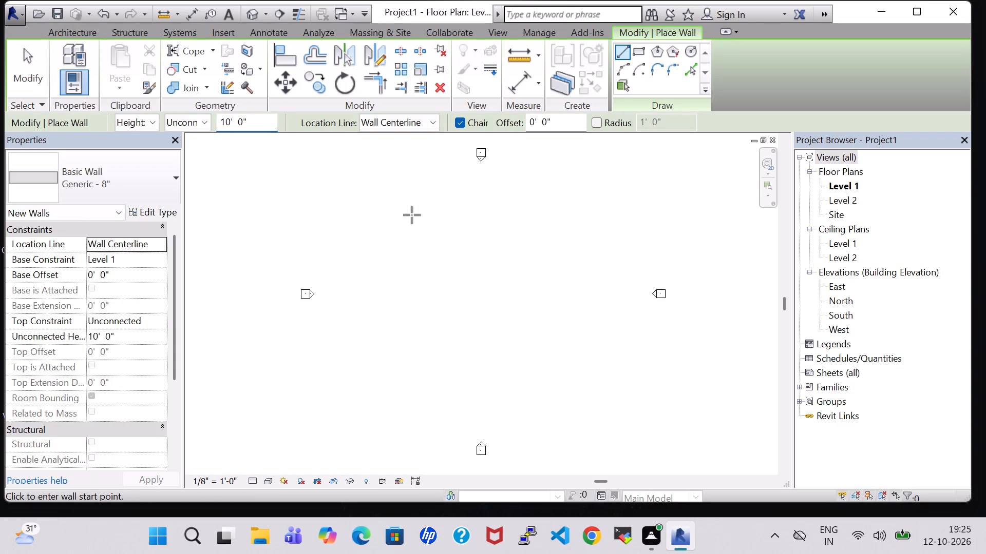
click(372, 214)
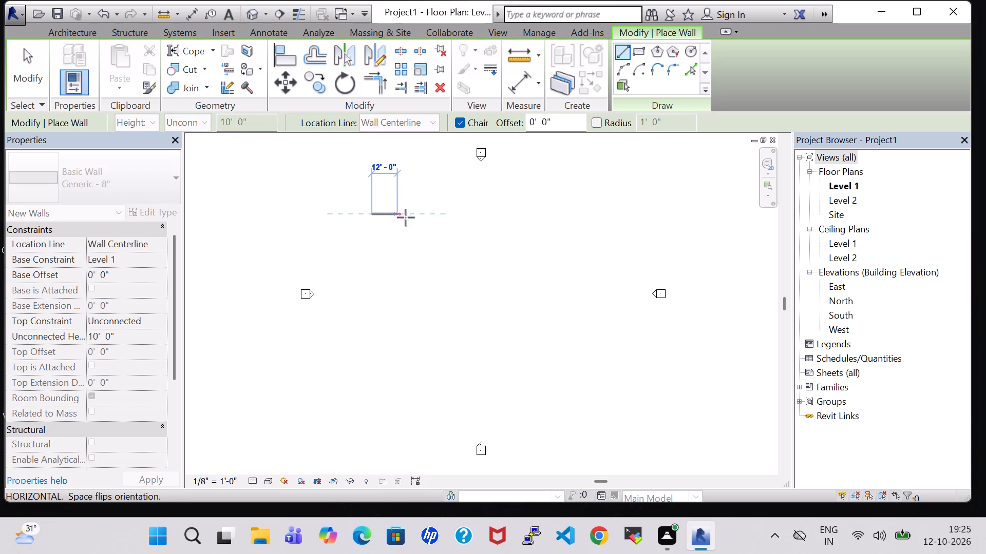
scroll(476, 207, up, 3)
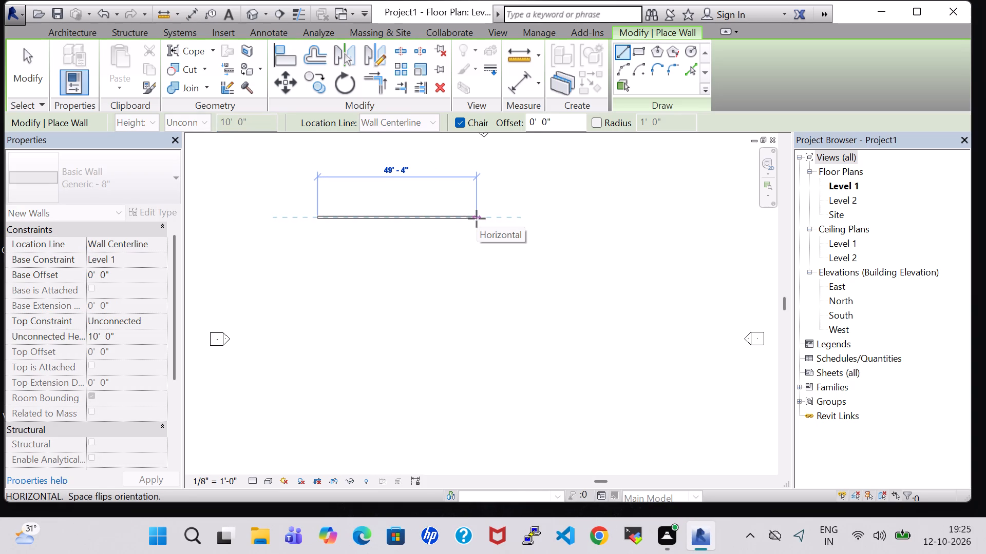
click(479, 219)
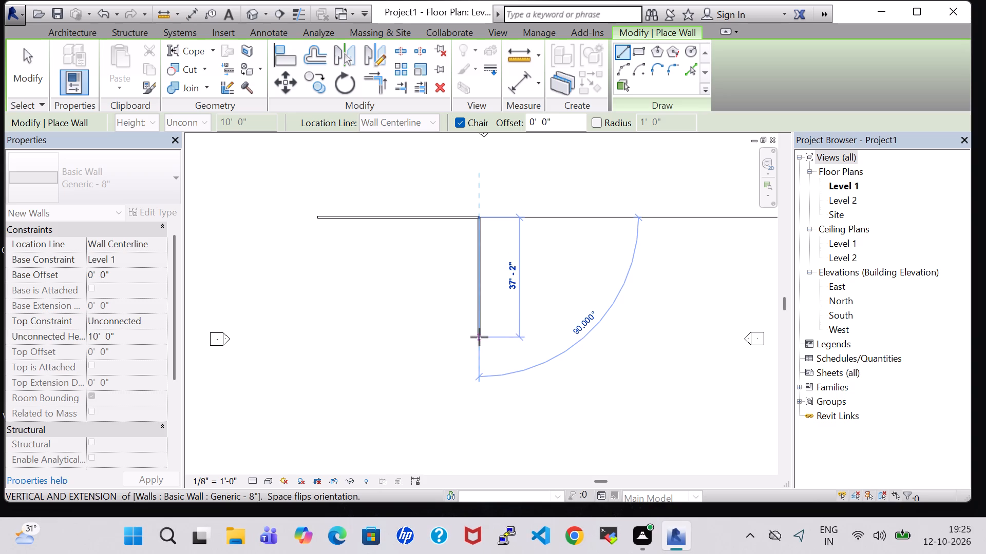
click(480, 376)
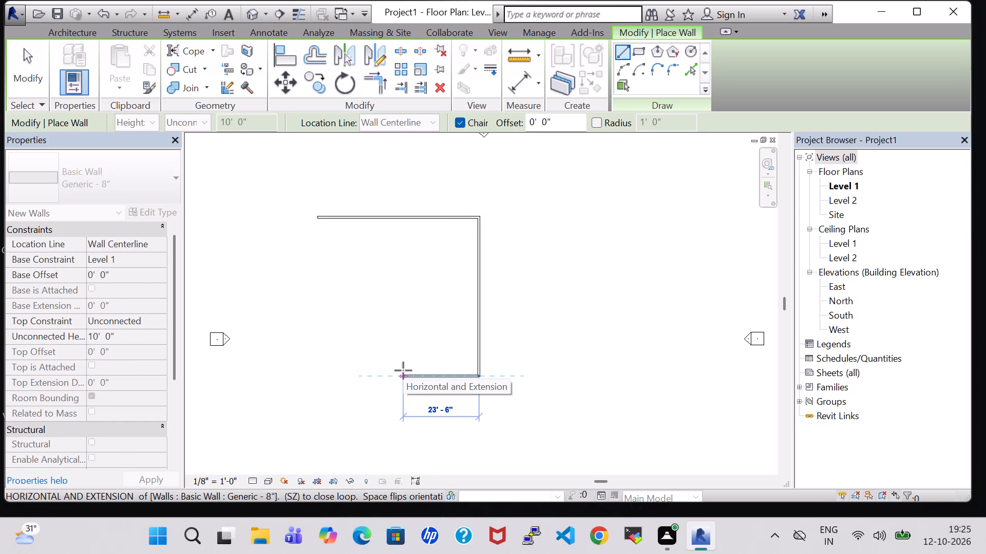
click(403, 370)
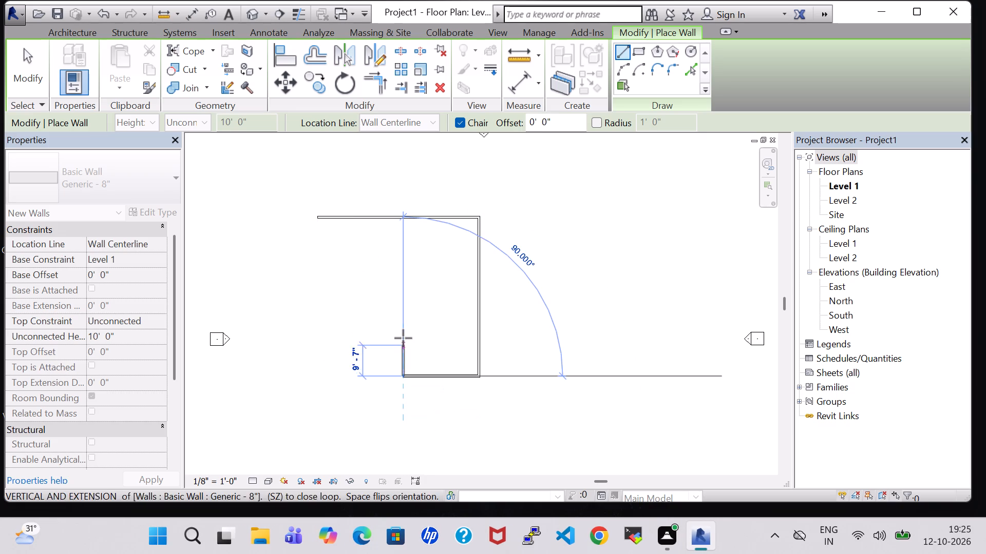
click(409, 225)
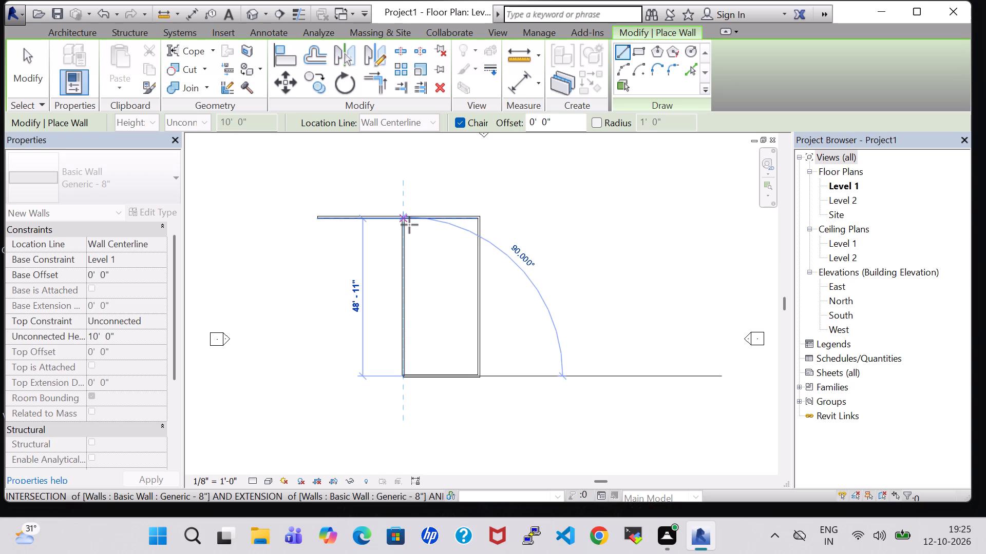
click(314, 216)
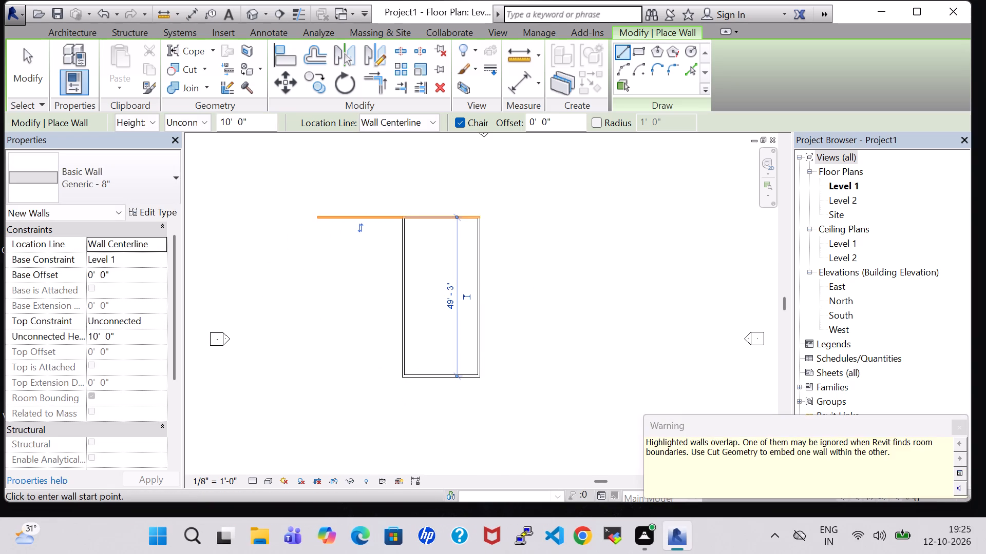
click(958, 427)
Draw a west wall about 57' long from the north wall's west end, plus a south wall about 26'-7" long running east.
scroll(289, 273, up, 2)
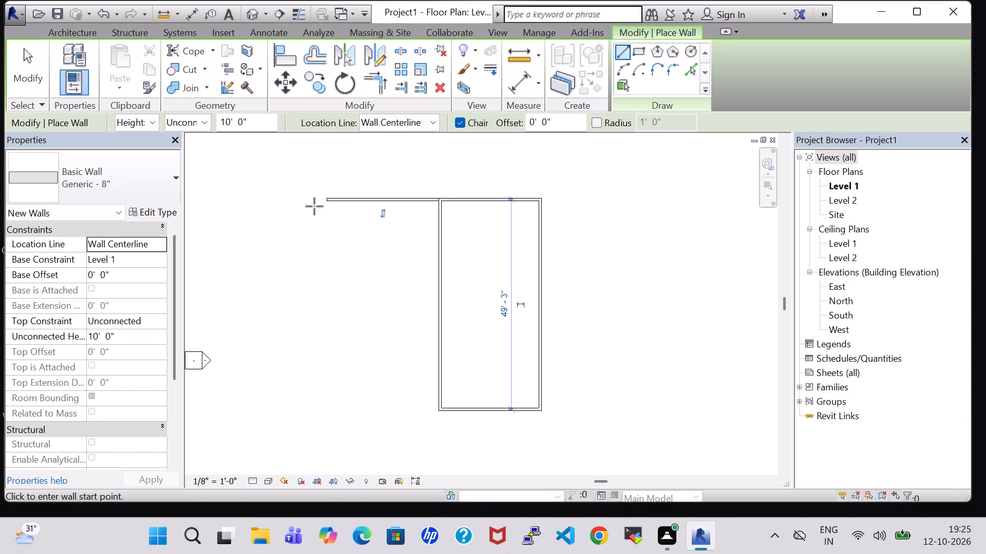
click(328, 200)
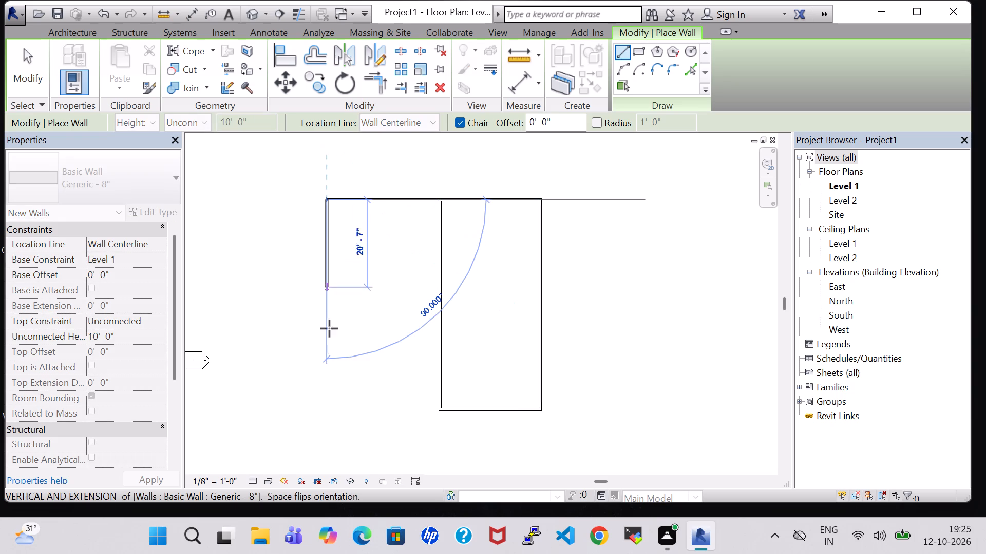
click(331, 443)
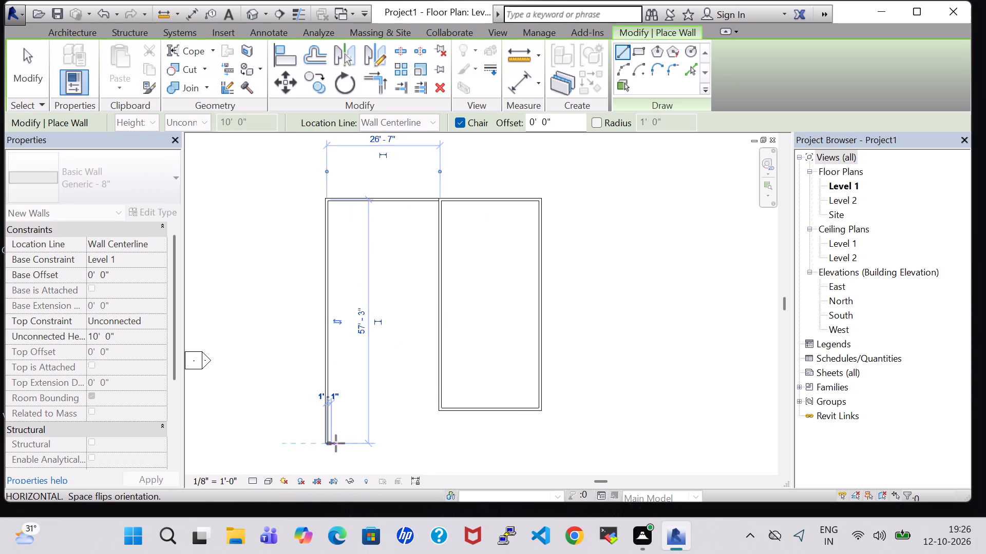
click(439, 442)
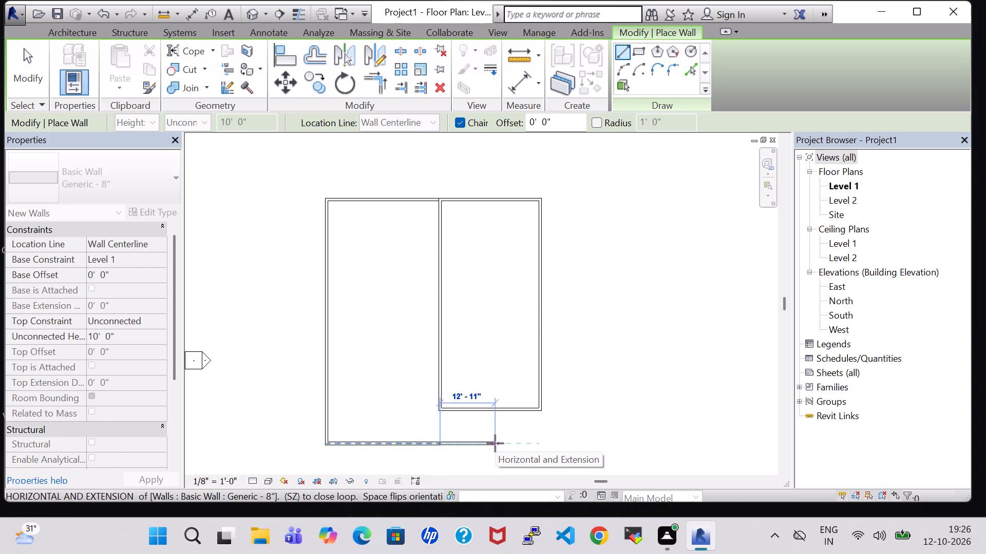
key(Escape)
key(Escape)
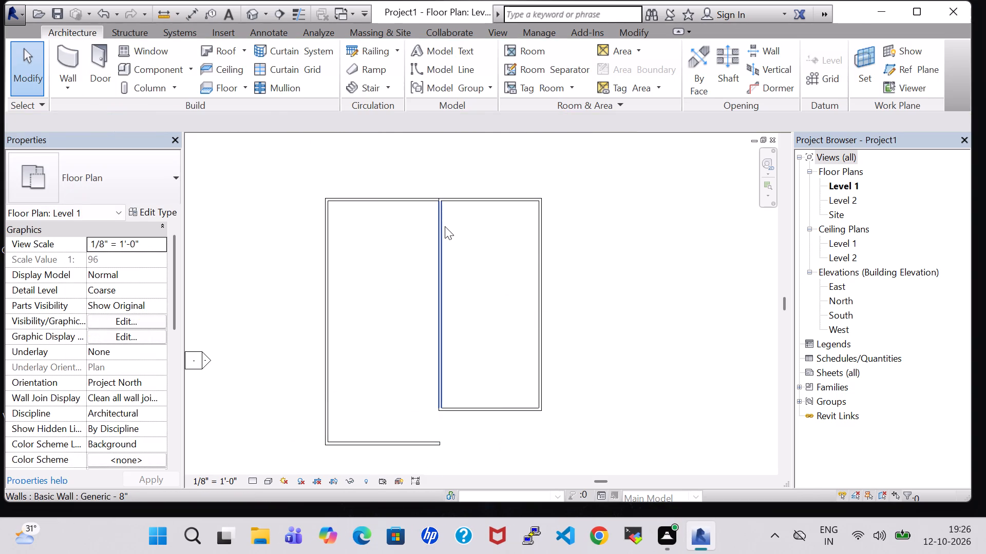
Delete the middle vertical wall and the short wall overlapping the north wall.
click(445, 226)
key(Delete)
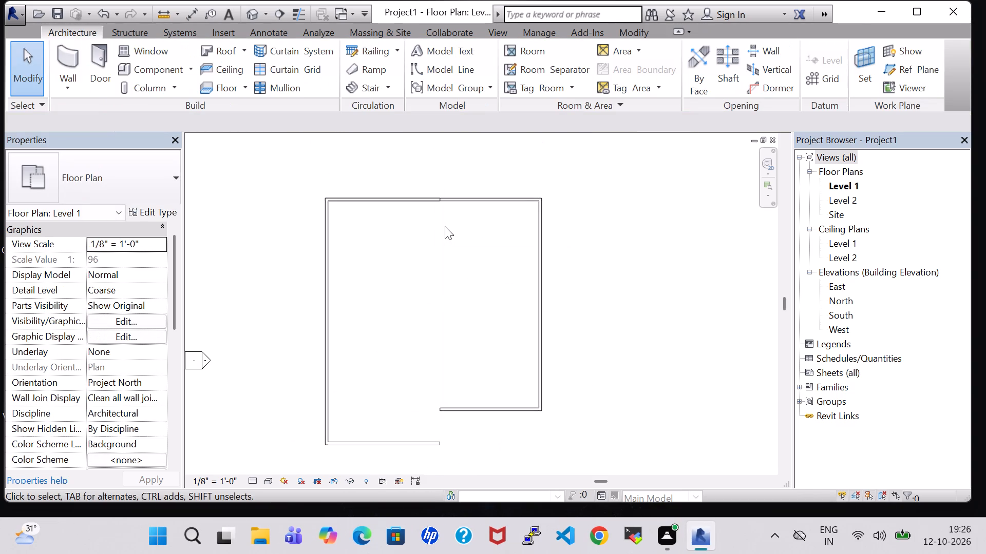
click(430, 201)
key(Delete)
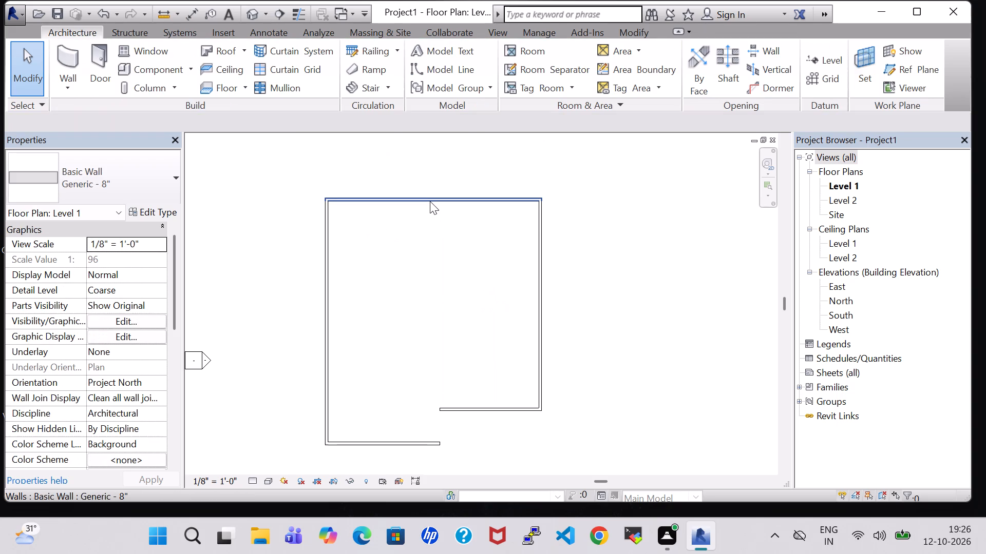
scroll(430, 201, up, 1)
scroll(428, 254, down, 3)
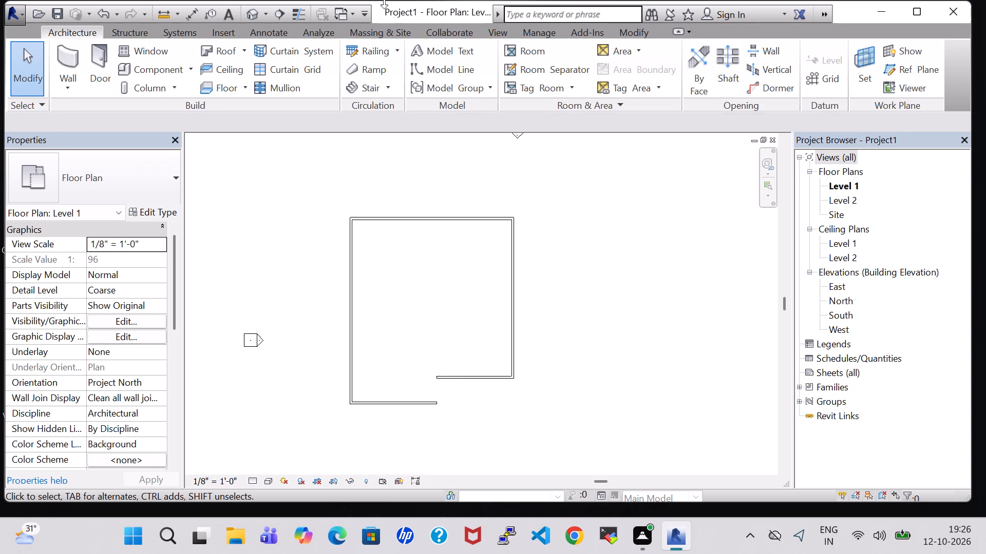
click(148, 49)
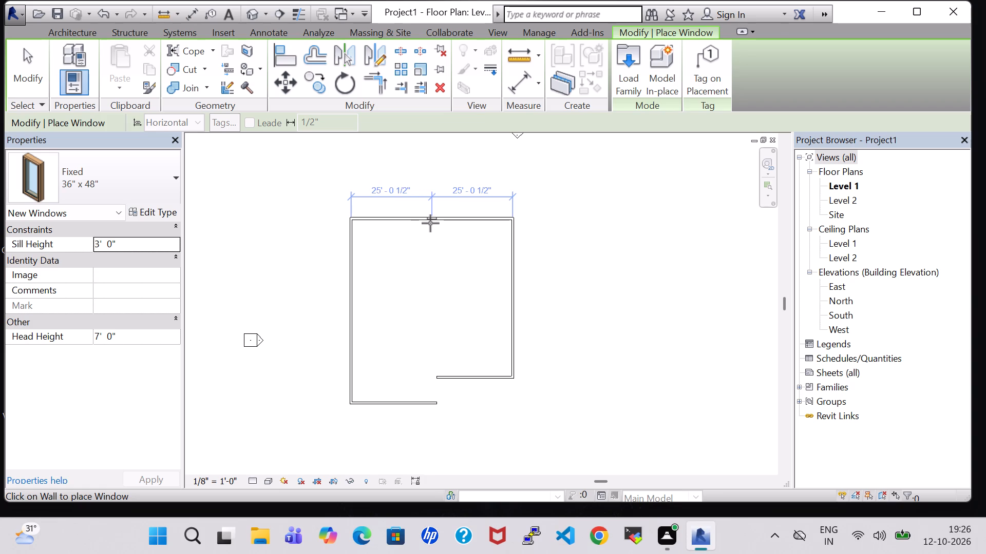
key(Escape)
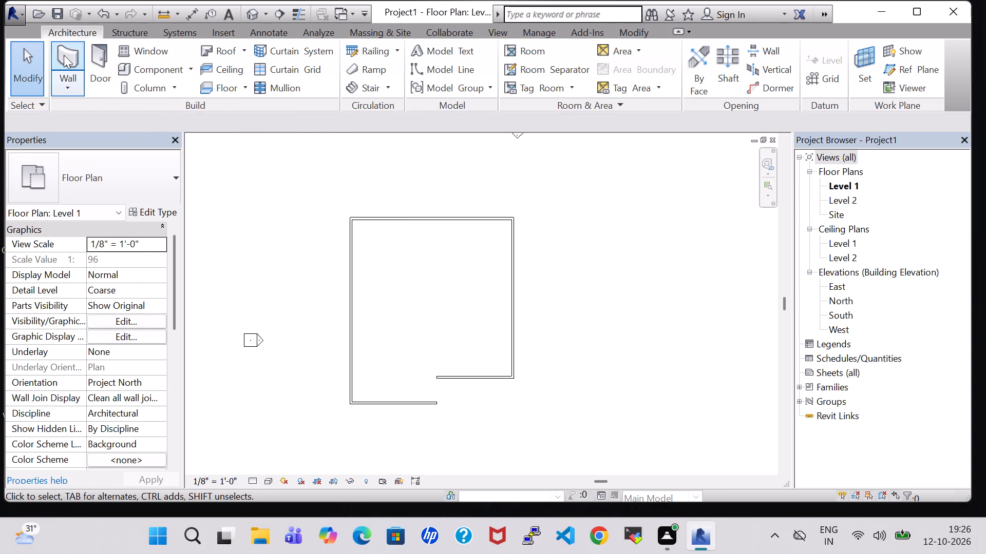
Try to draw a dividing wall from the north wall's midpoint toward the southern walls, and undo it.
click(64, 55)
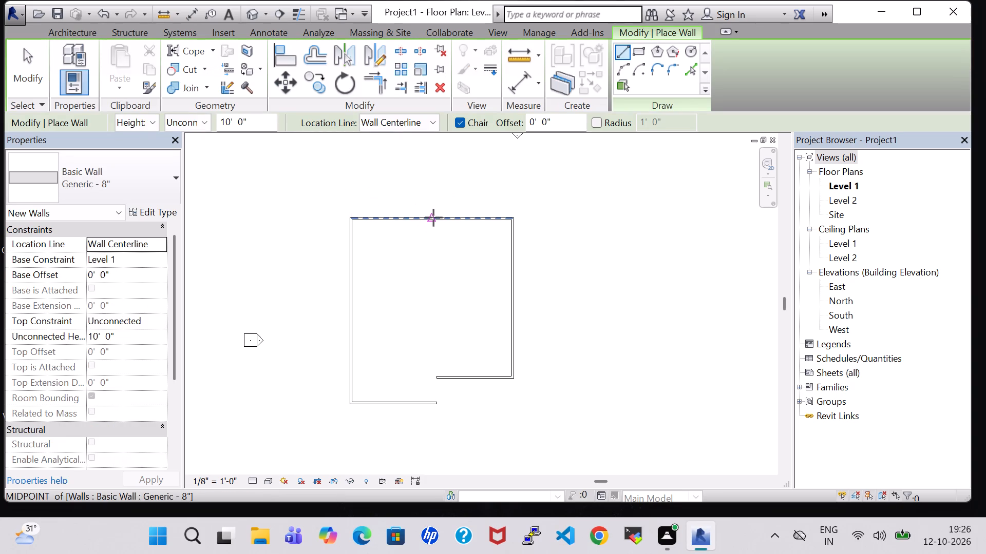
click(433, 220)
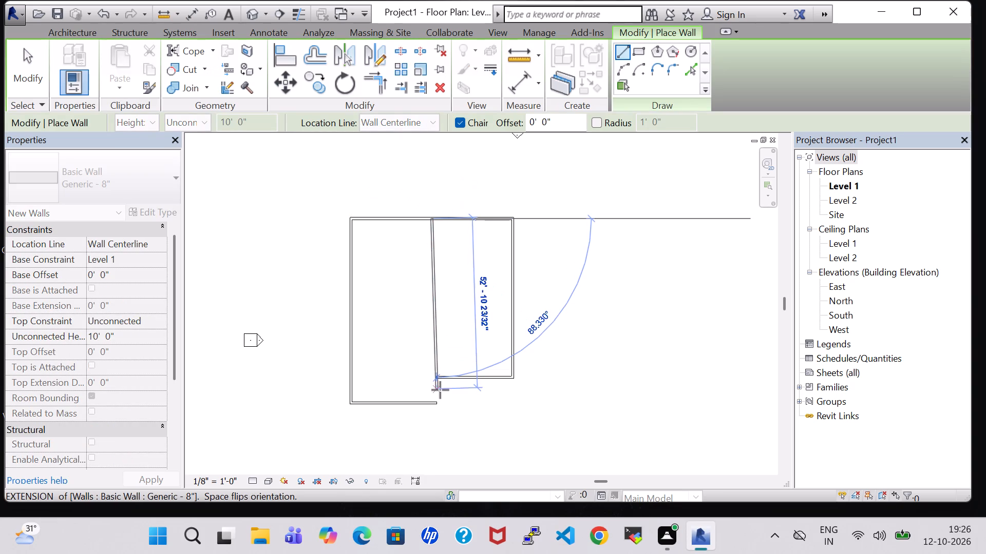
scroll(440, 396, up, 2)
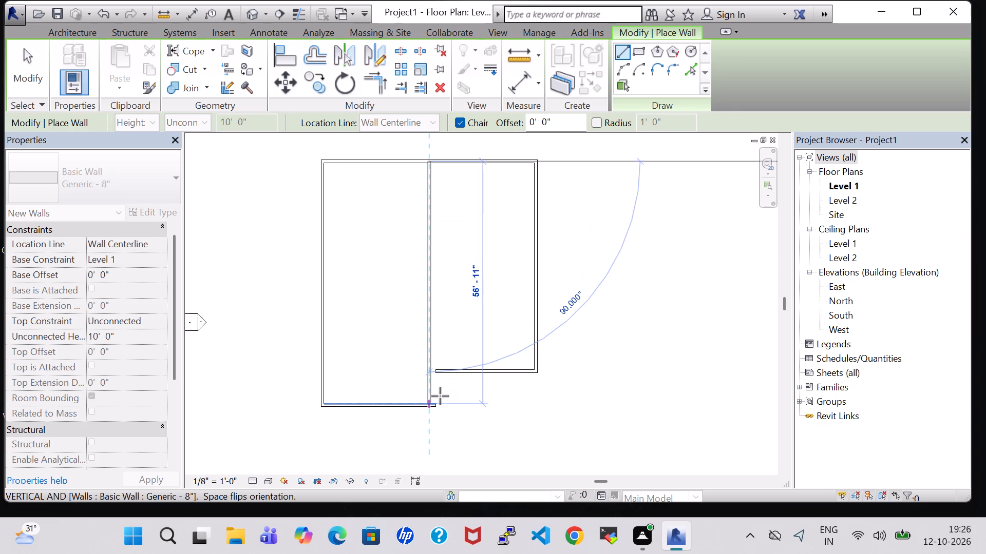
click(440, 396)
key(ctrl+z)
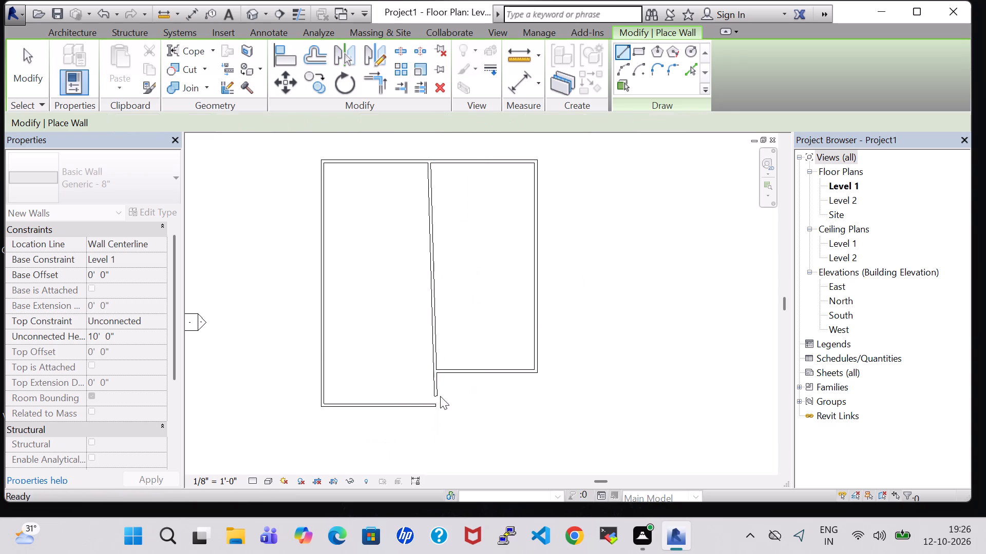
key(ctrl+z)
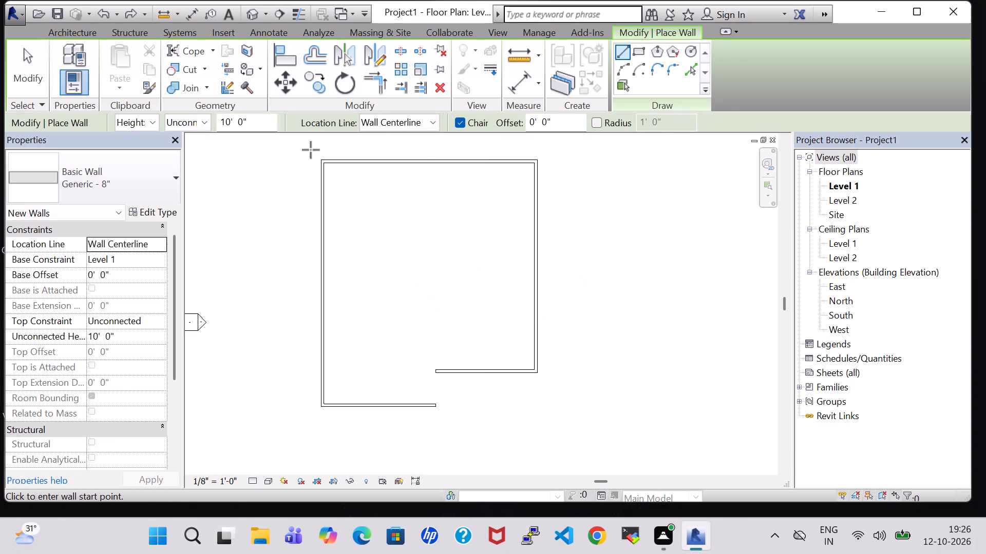
Draw a vertical dividing wall from the north wall's midpoint down to the end of the western room's south wall.
click(79, 26)
click(72, 45)
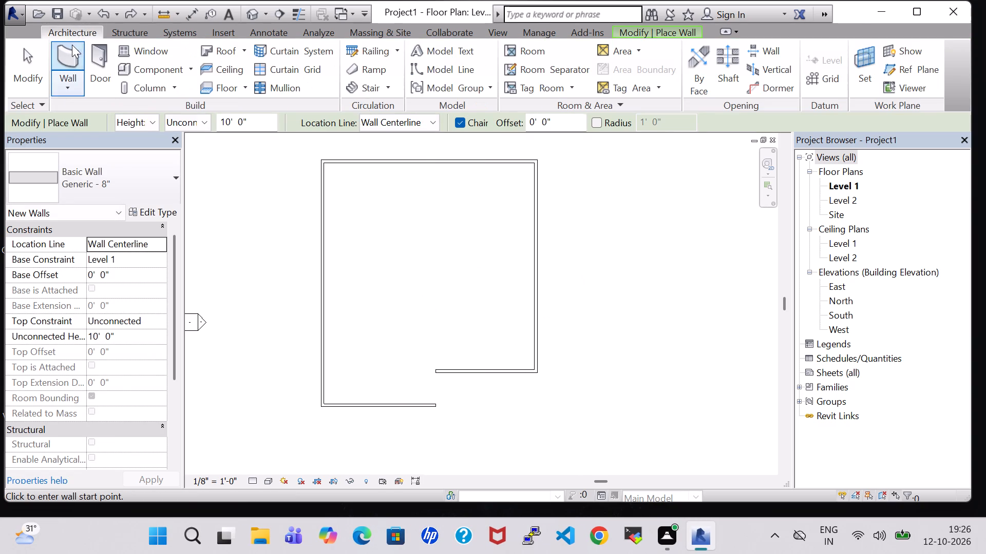
click(429, 166)
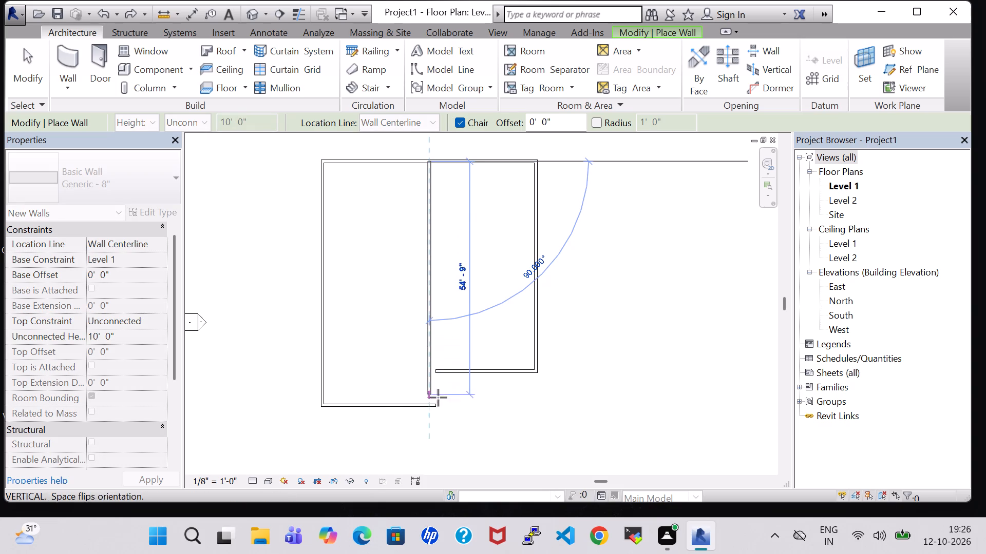
click(435, 404)
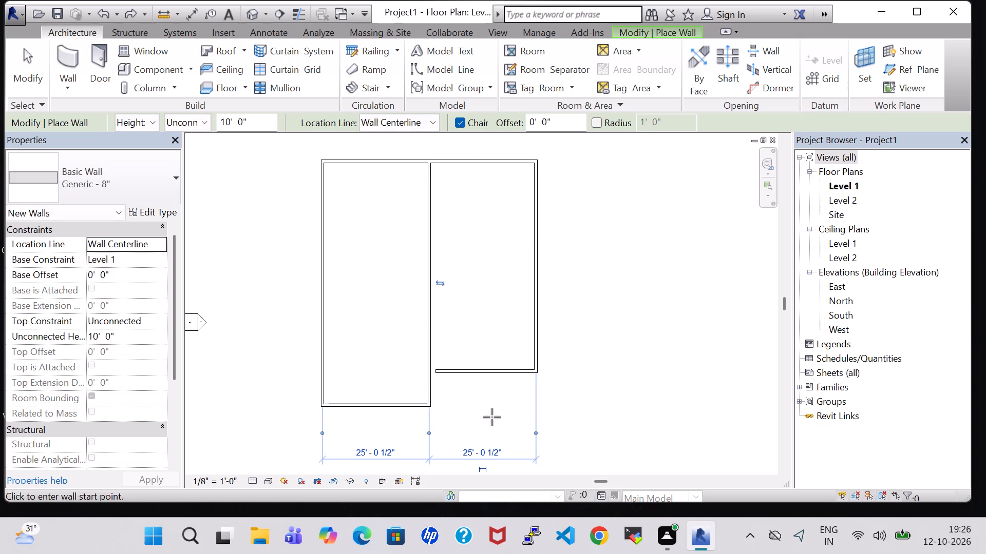
key(Escape)
key(Escape)
Extend the eastern room's south wall westward to meet the dividing wall.
click(466, 370)
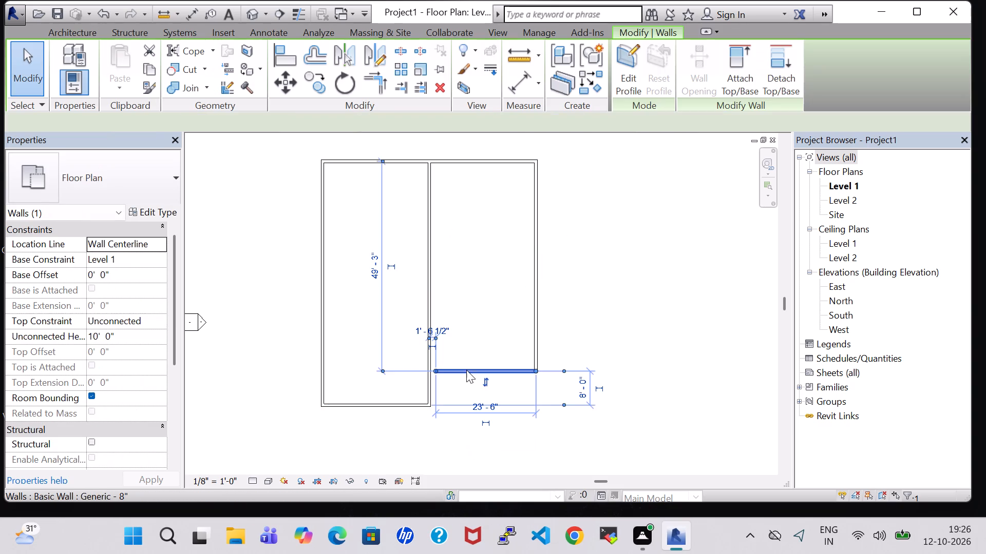
scroll(523, 301, up, 5)
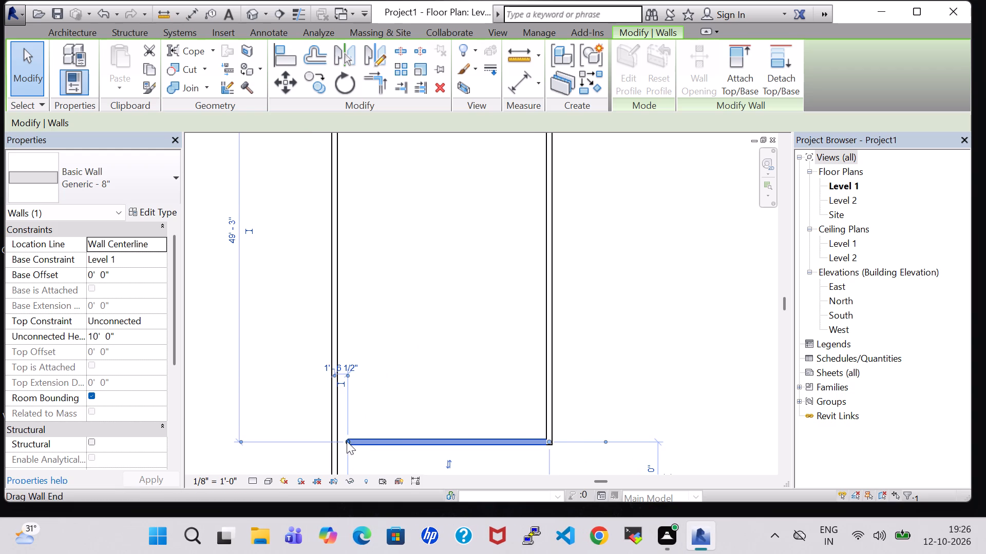
drag(347, 441, 335, 443)
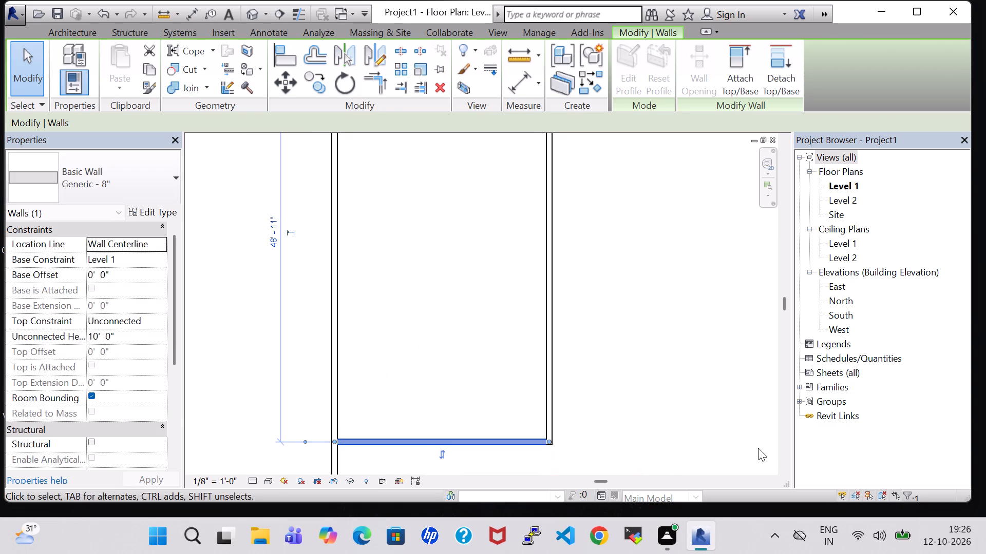
click(682, 430)
scroll(682, 428, down, 2)
scroll(686, 383, down, 2)
middle_drag(686, 383, 682, 360)
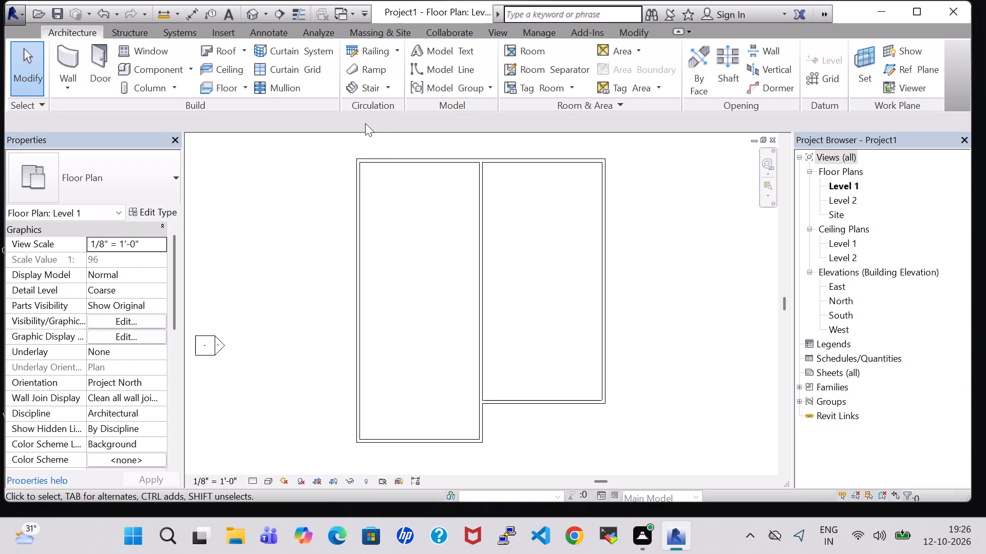
Draw a short room separation line about 2'-7" westward from the building's northwest corner.
click(534, 65)
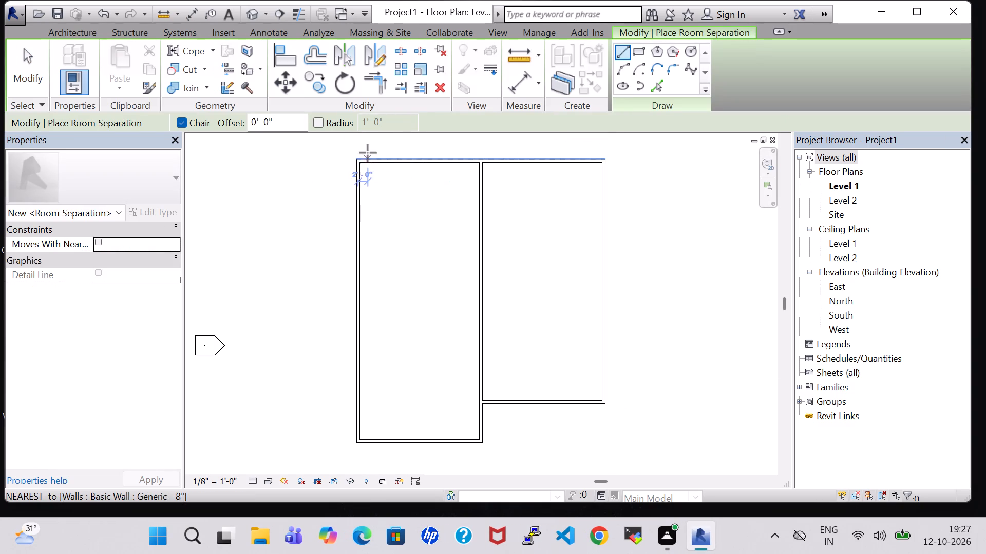
scroll(354, 158, up, 4)
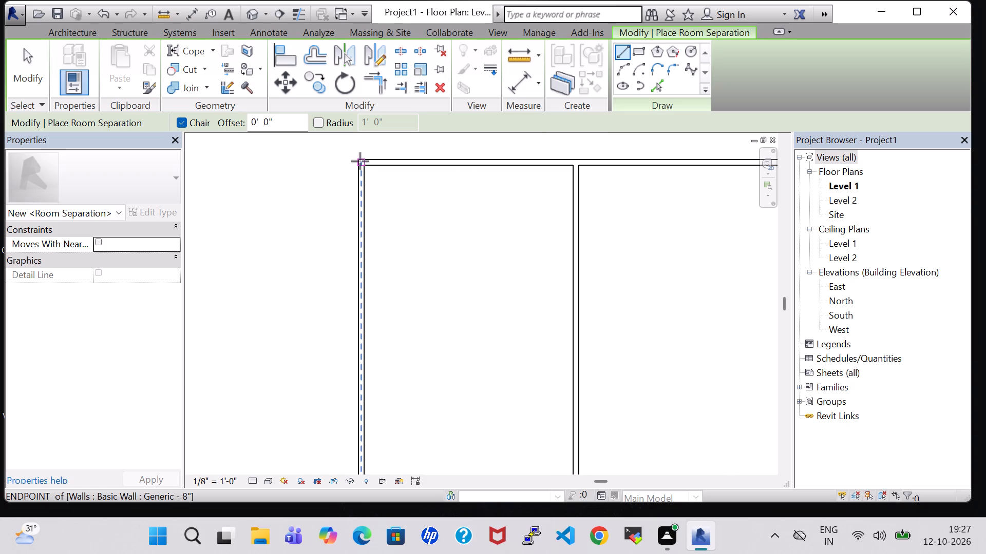
click(358, 160)
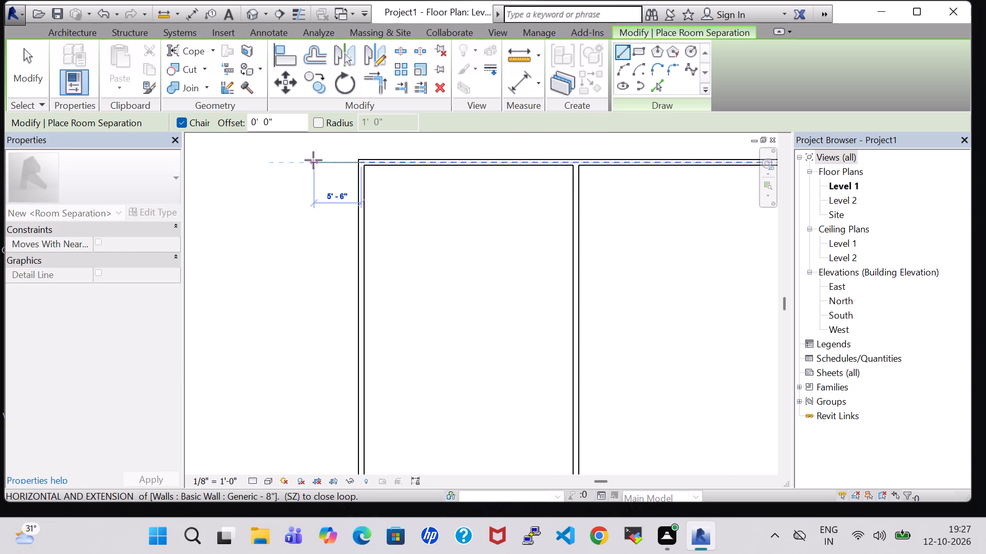
key(Escape)
scroll(363, 154, up, 3)
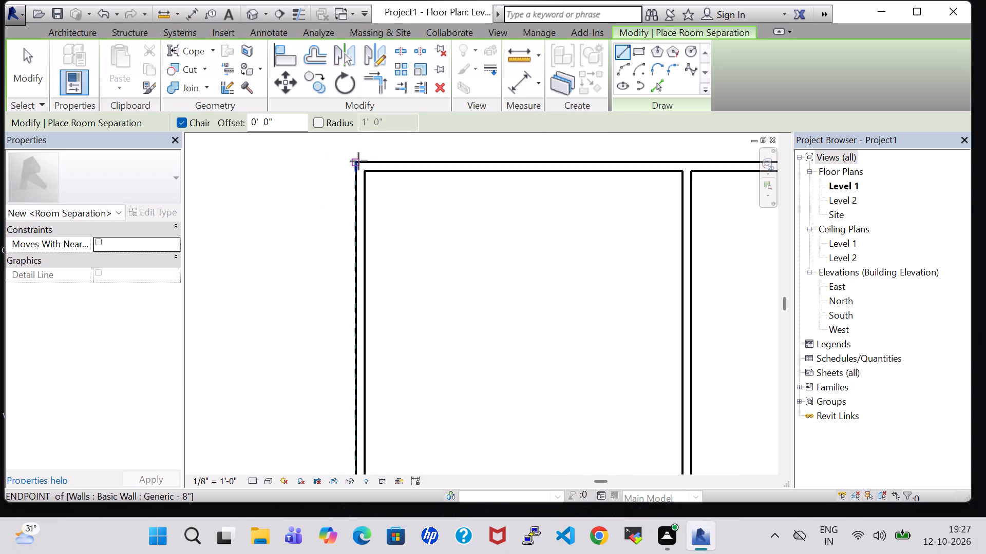
click(352, 157)
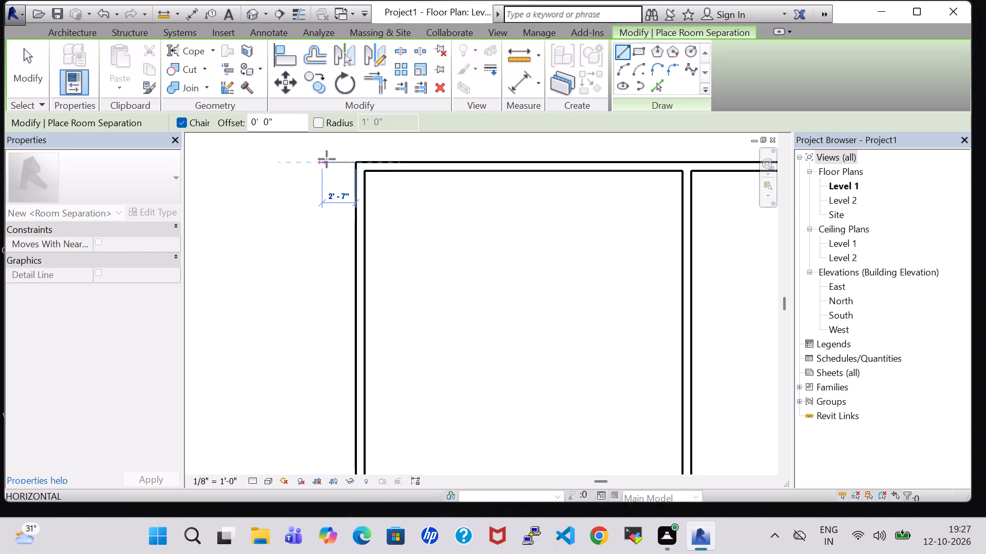
click(323, 160)
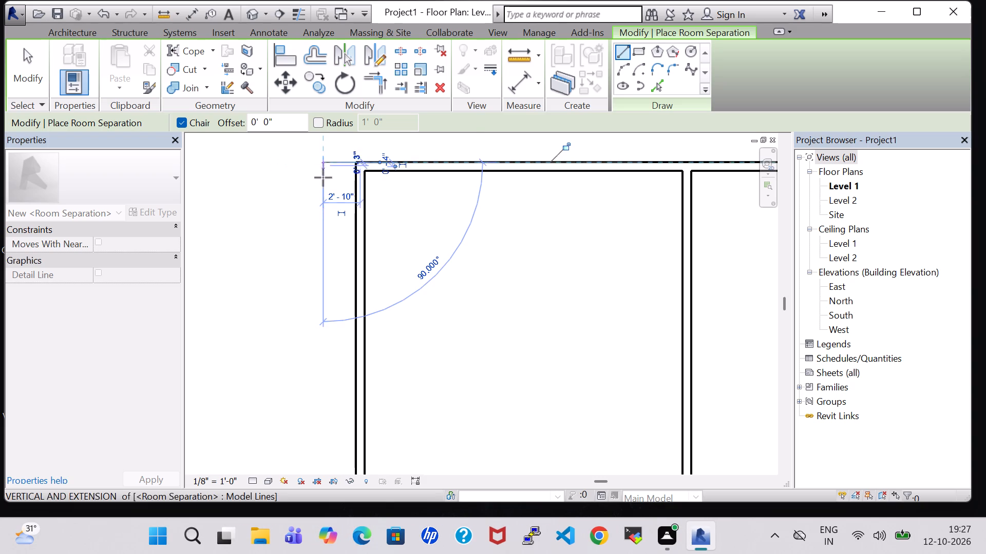
Continue the chained room separation line about 64'-7" straight south, past the western room's south wall.
middle_drag(320, 319, 325, 254)
middle_drag(324, 366, 329, 292)
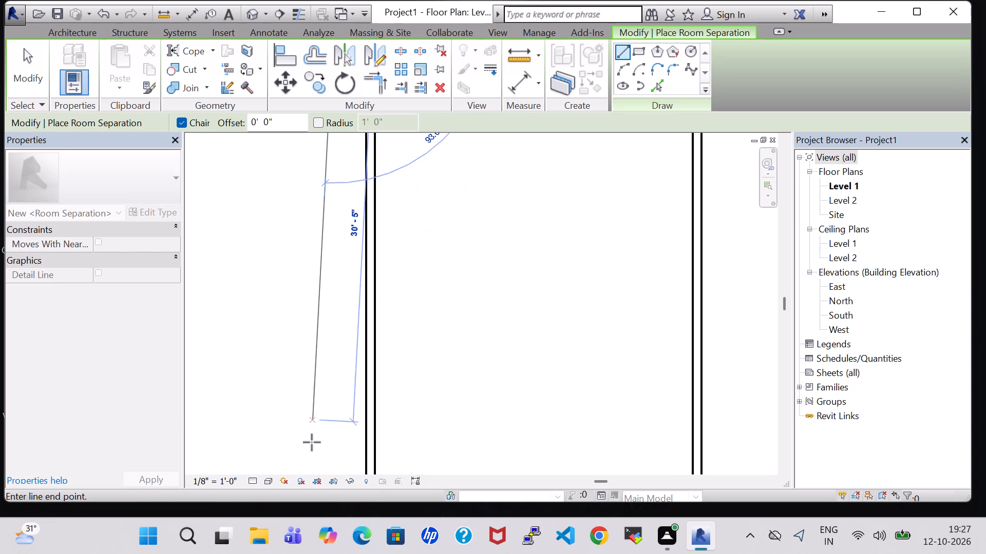
middle_drag(329, 445, 349, 310)
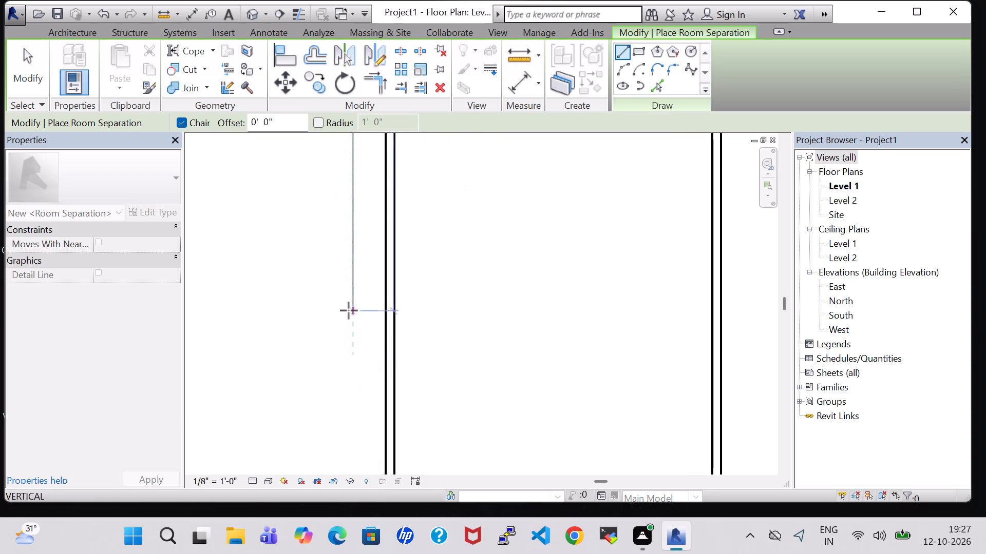
middle_drag(356, 410, 358, 235)
scroll(363, 343, down, 1)
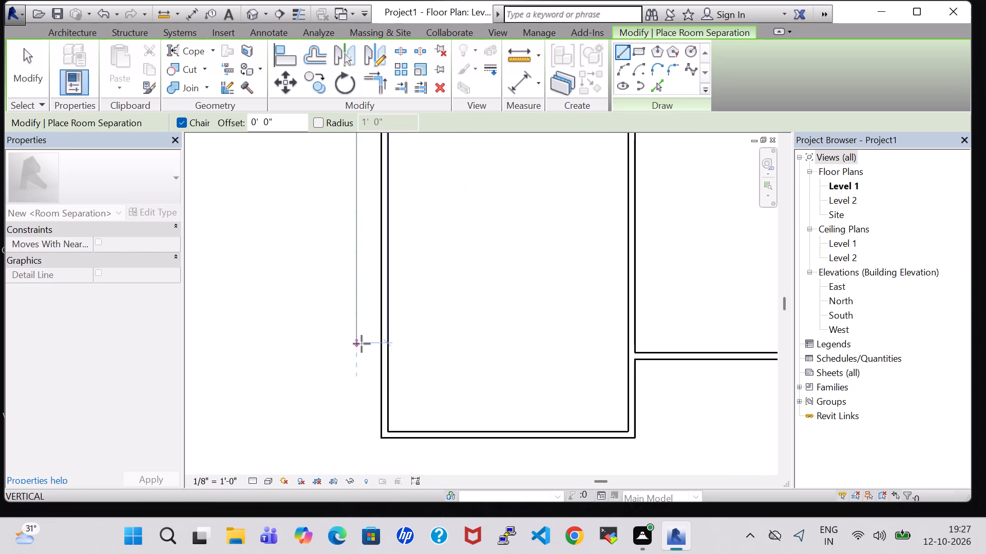
scroll(362, 344, down, 3)
middle_drag(361, 344, 361, 301)
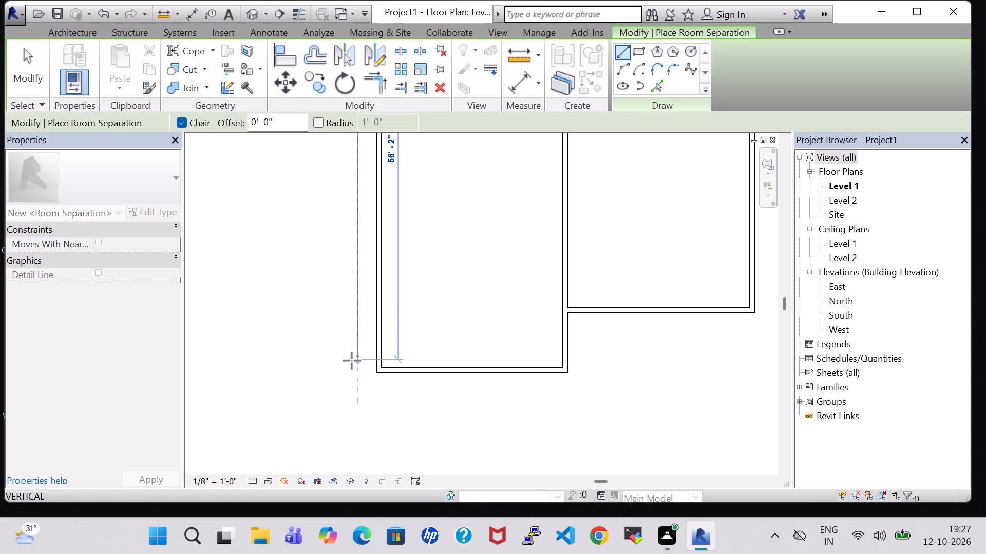
click(356, 422)
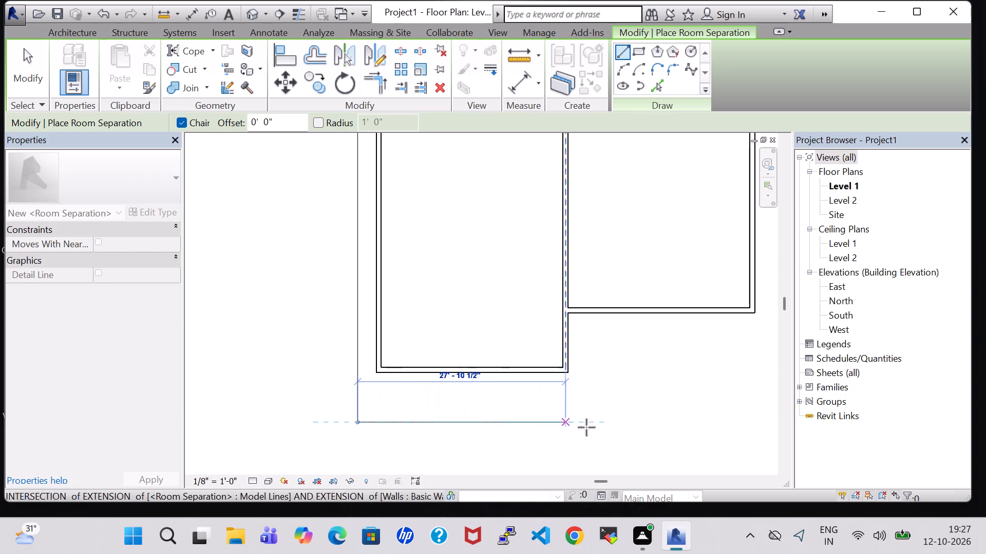
Continue the separation line about 57'-2" east beyond the east wall, and north to just above the north wall's level.
middle_drag(756, 423, 637, 423)
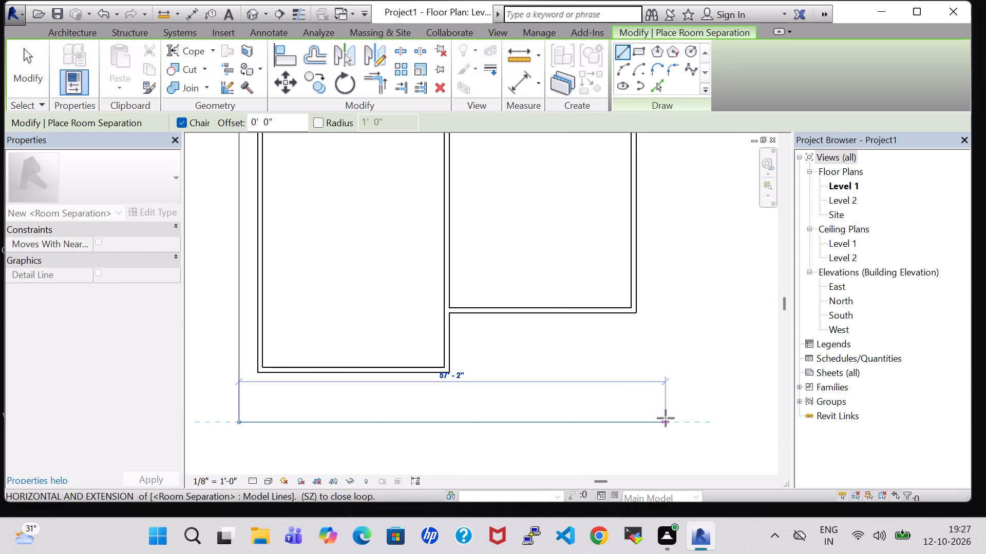
click(666, 418)
middle_drag(661, 235, 658, 310)
middle_drag(658, 194, 658, 376)
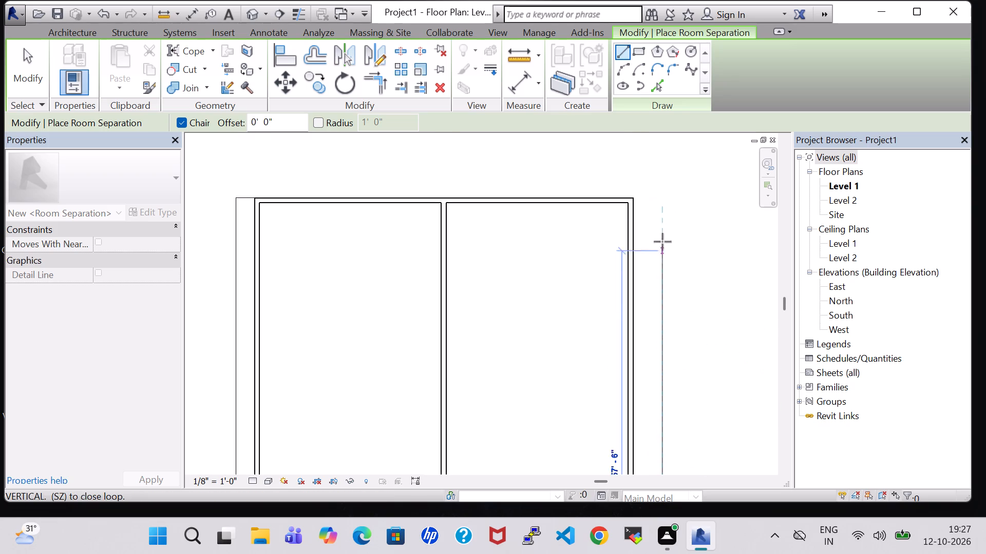
scroll(662, 199, up, 5)
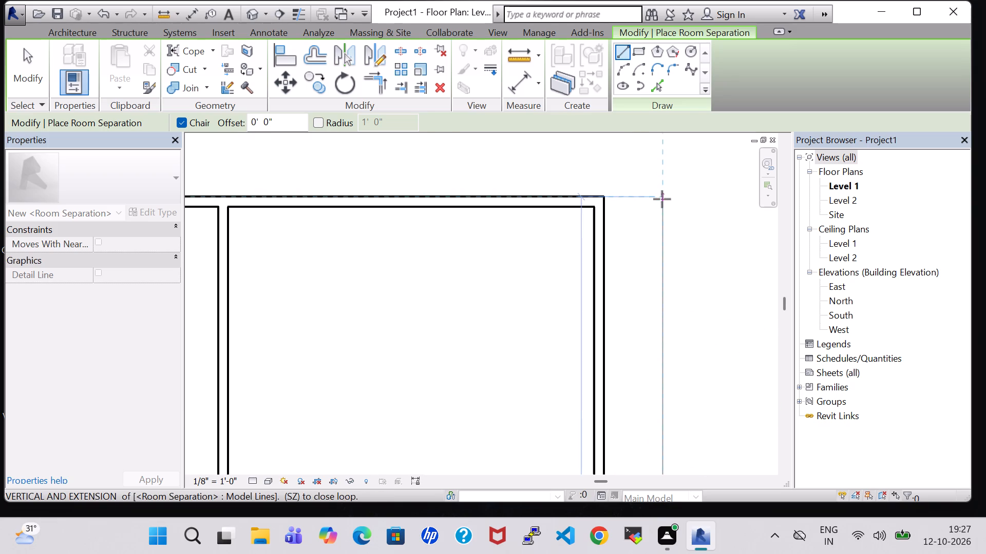
click(662, 193)
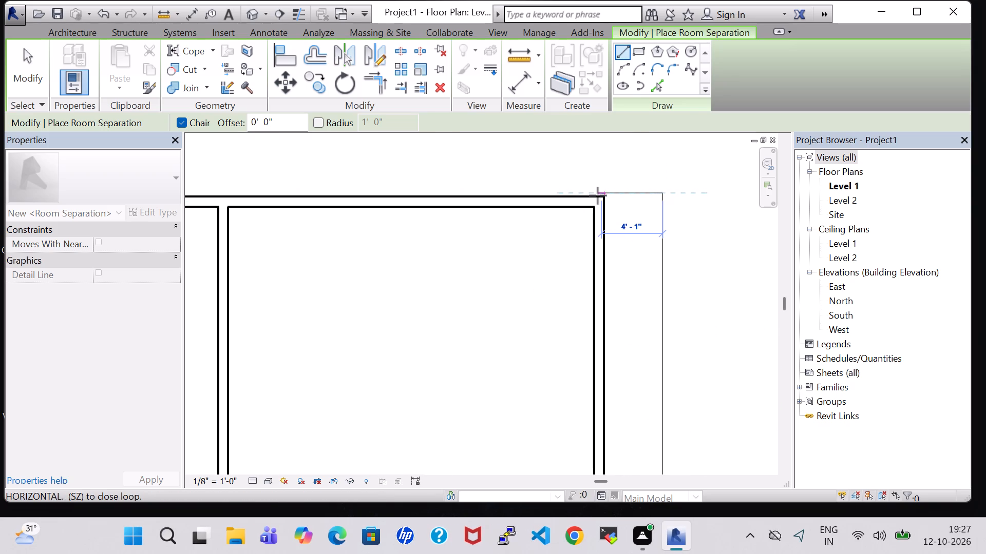
key(Escape)
key(Escape)
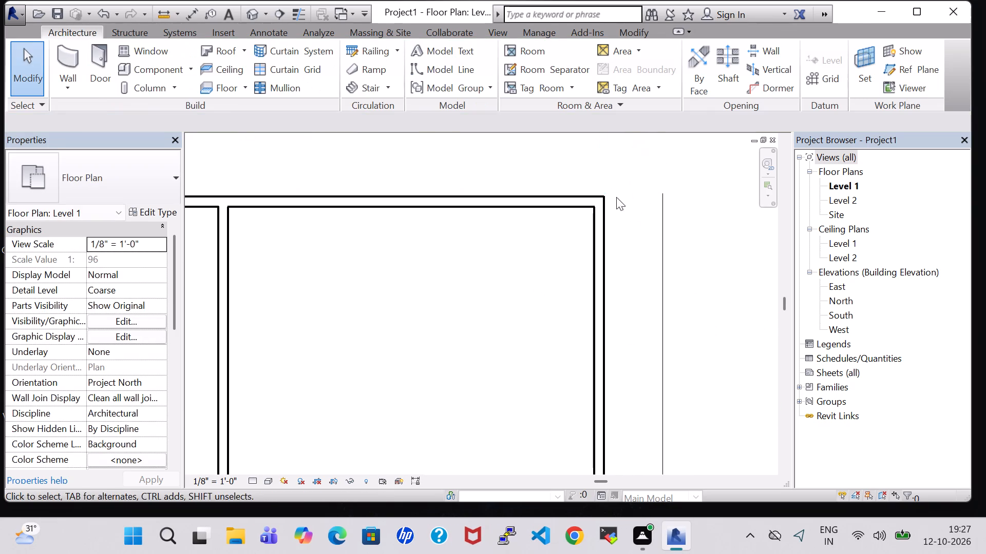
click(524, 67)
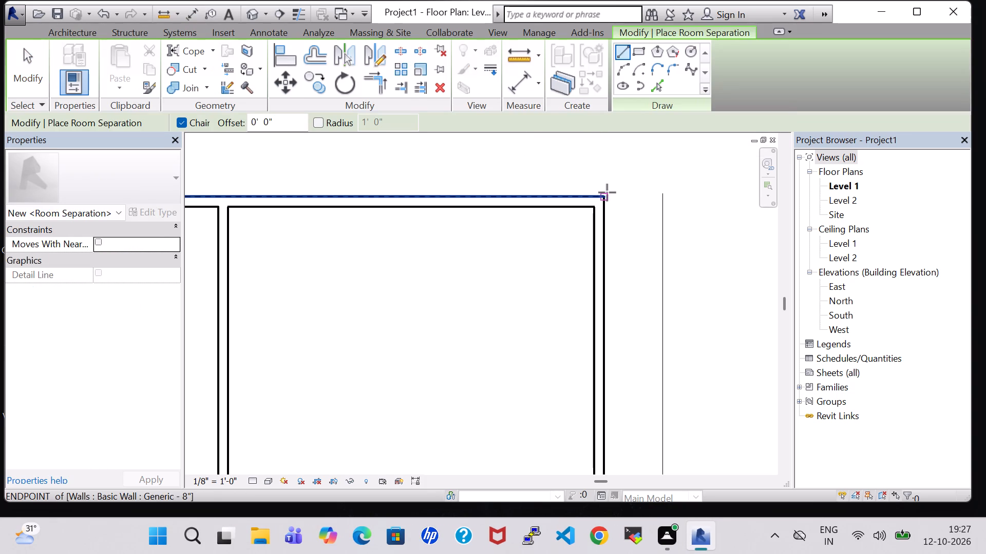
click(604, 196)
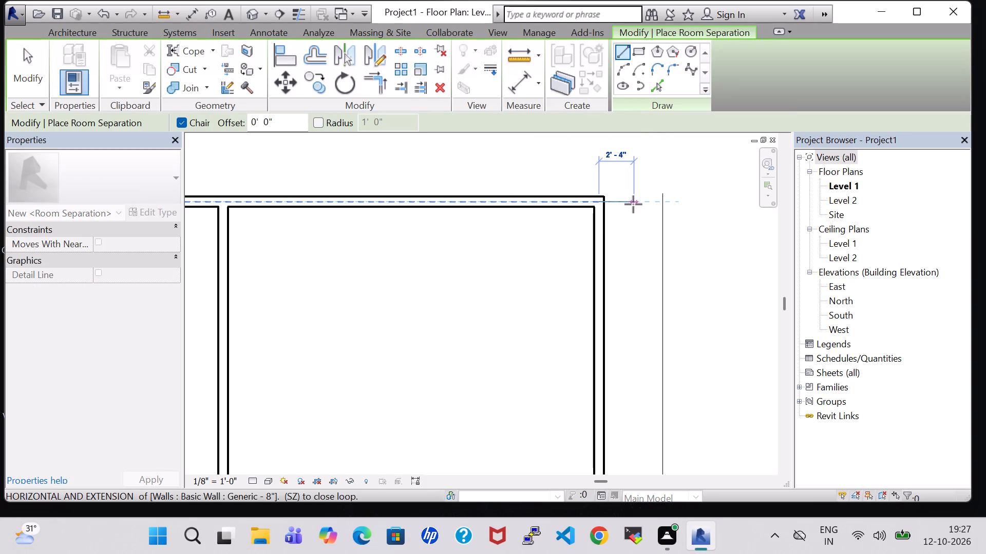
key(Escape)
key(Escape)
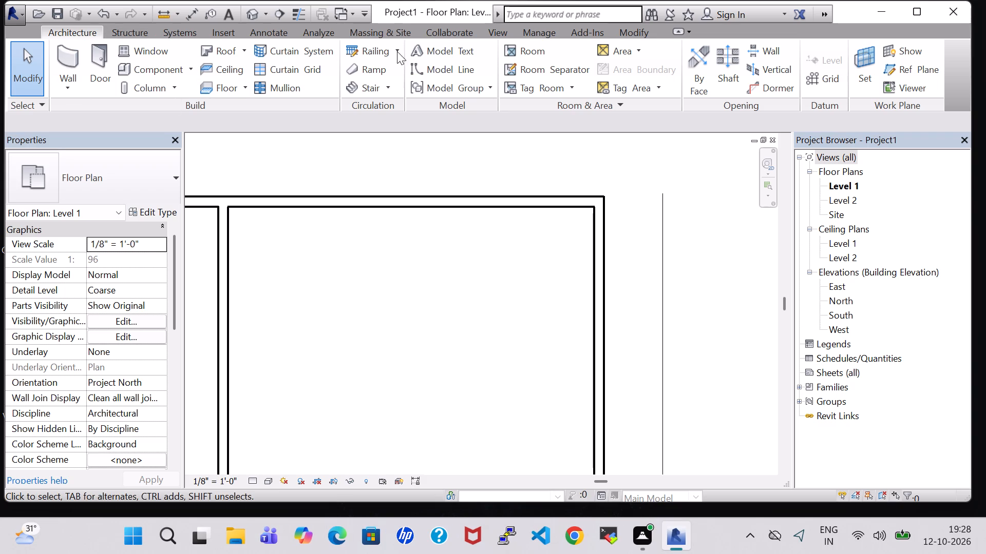
Draw a room separation line about 3'-11" from the building's outer northeast corner to the eastern separation line.
click(528, 70)
scroll(606, 200, up, 4)
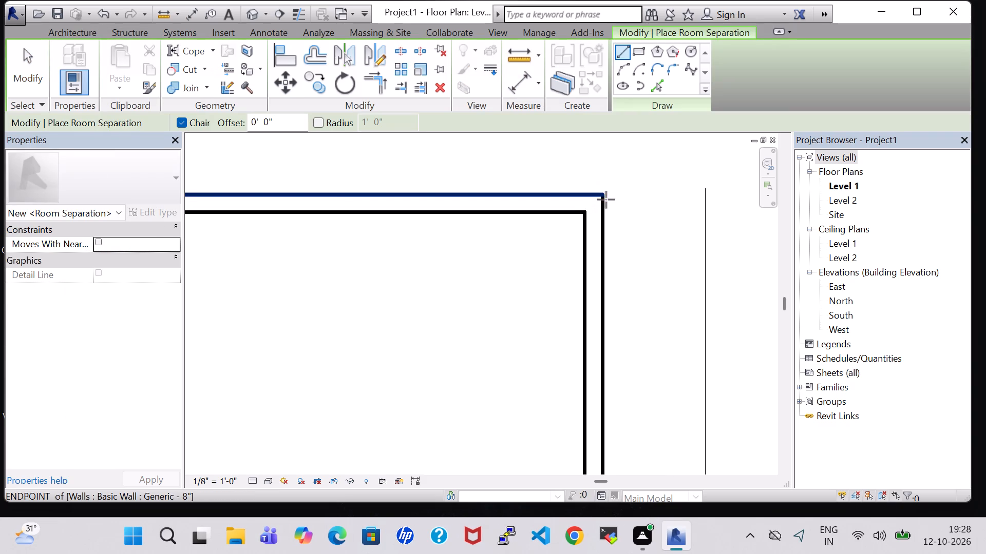
click(604, 195)
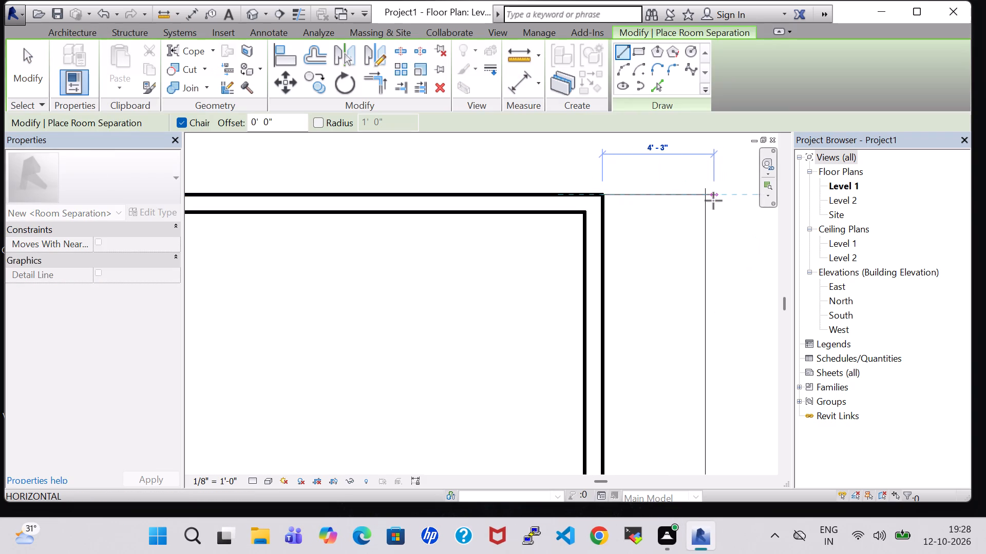
scroll(713, 201, up, 5)
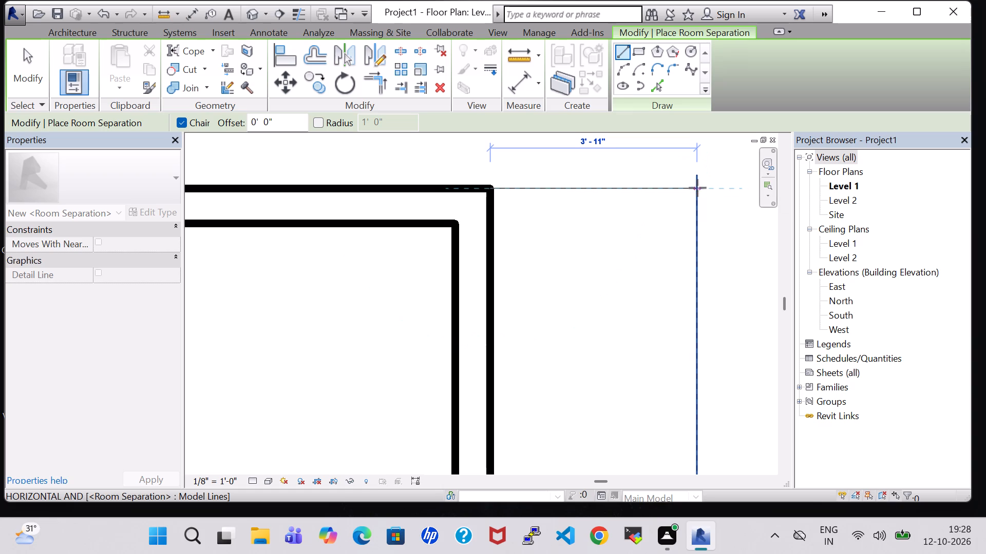
click(697, 188)
key(Escape)
key(Escape)
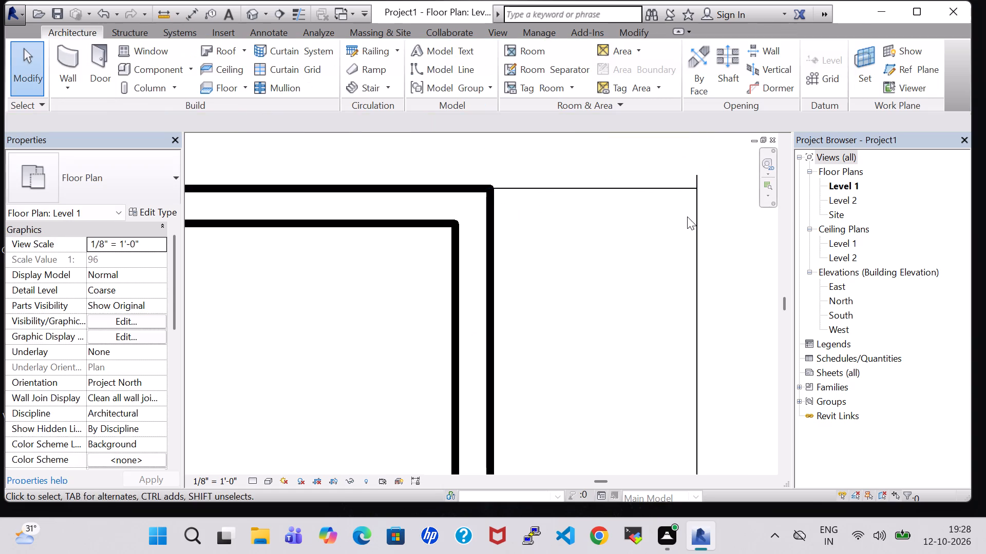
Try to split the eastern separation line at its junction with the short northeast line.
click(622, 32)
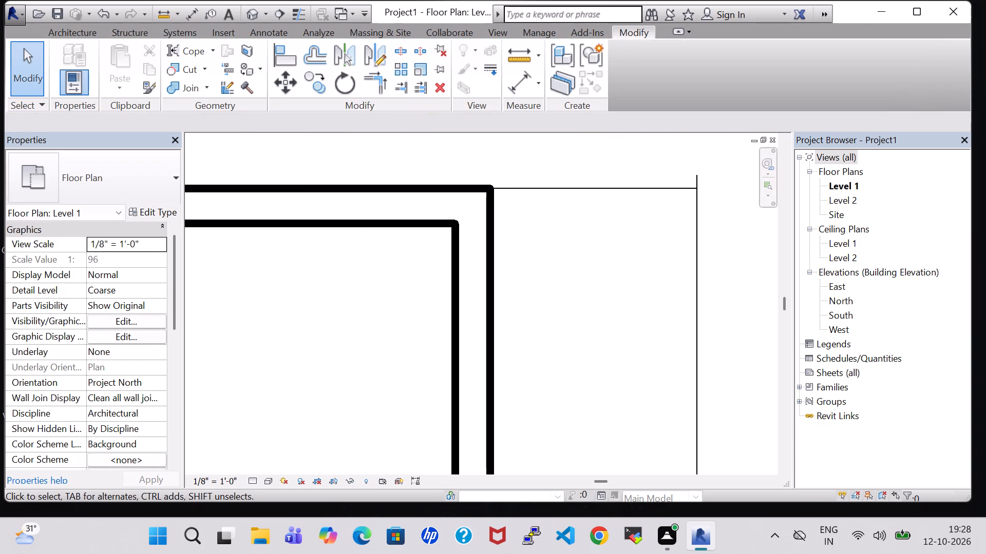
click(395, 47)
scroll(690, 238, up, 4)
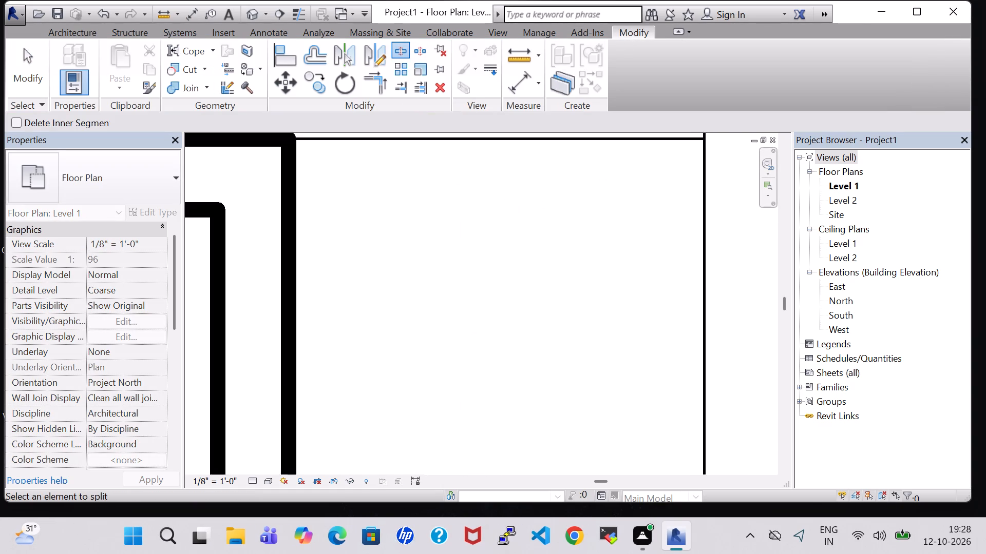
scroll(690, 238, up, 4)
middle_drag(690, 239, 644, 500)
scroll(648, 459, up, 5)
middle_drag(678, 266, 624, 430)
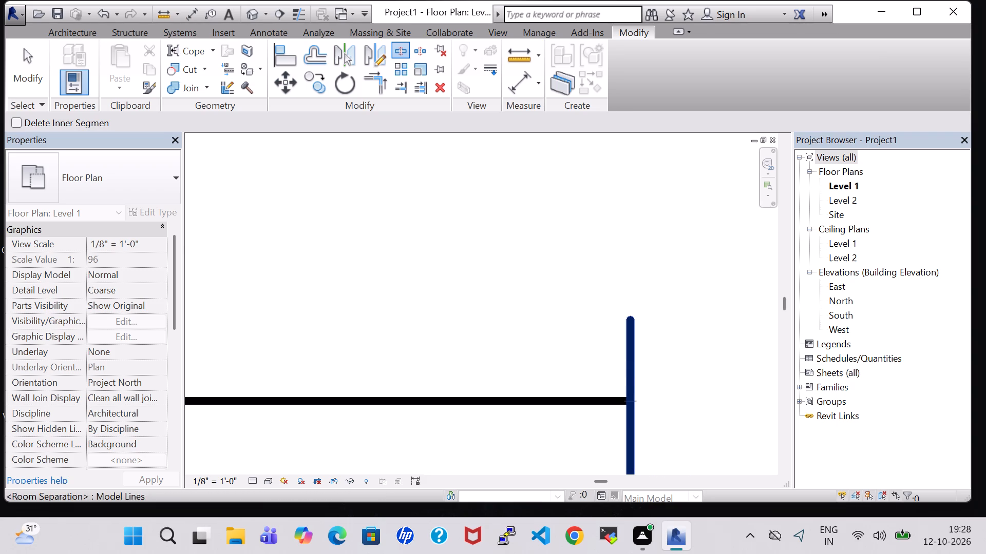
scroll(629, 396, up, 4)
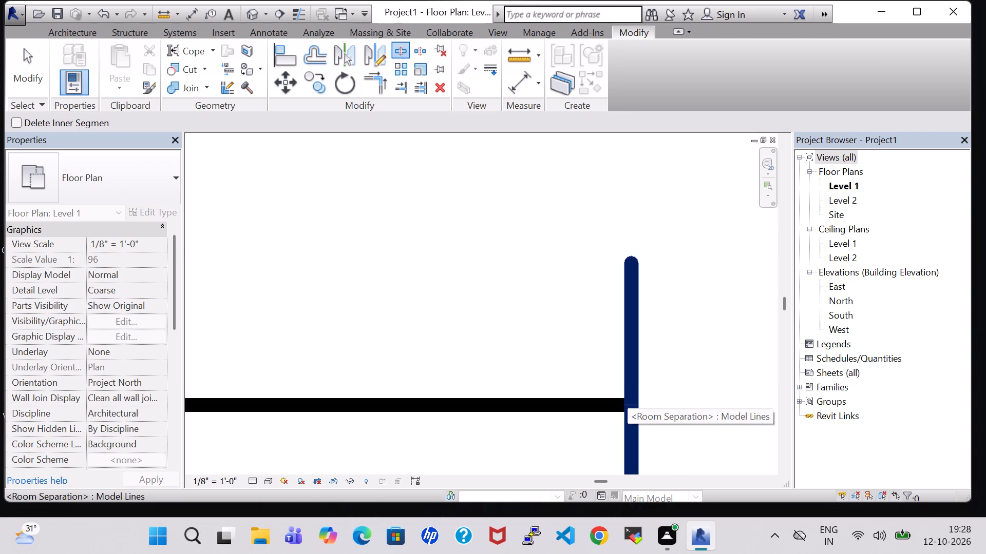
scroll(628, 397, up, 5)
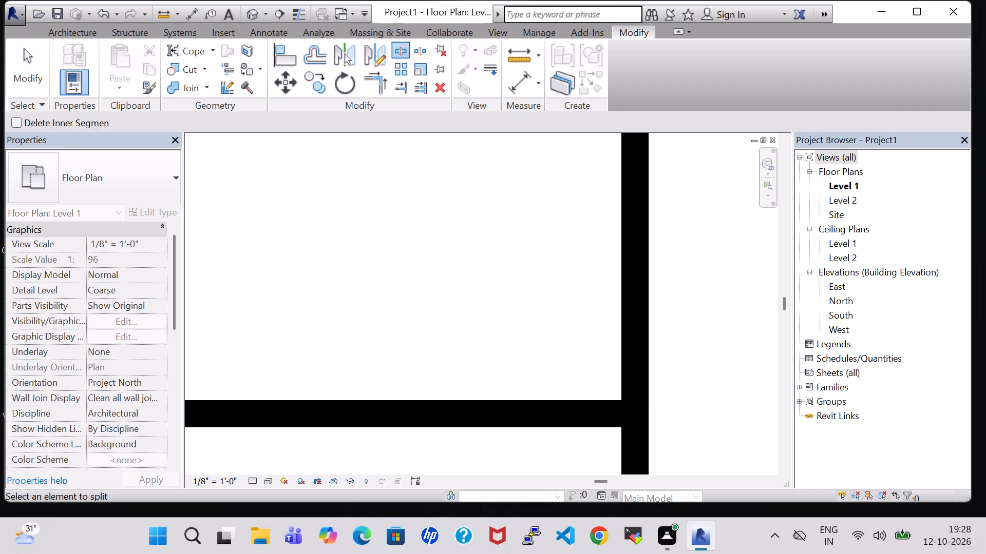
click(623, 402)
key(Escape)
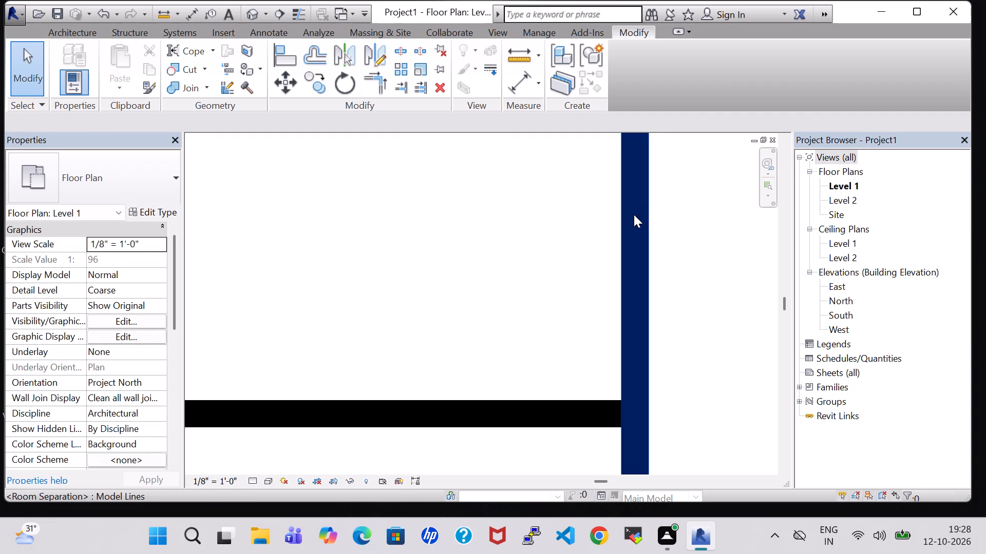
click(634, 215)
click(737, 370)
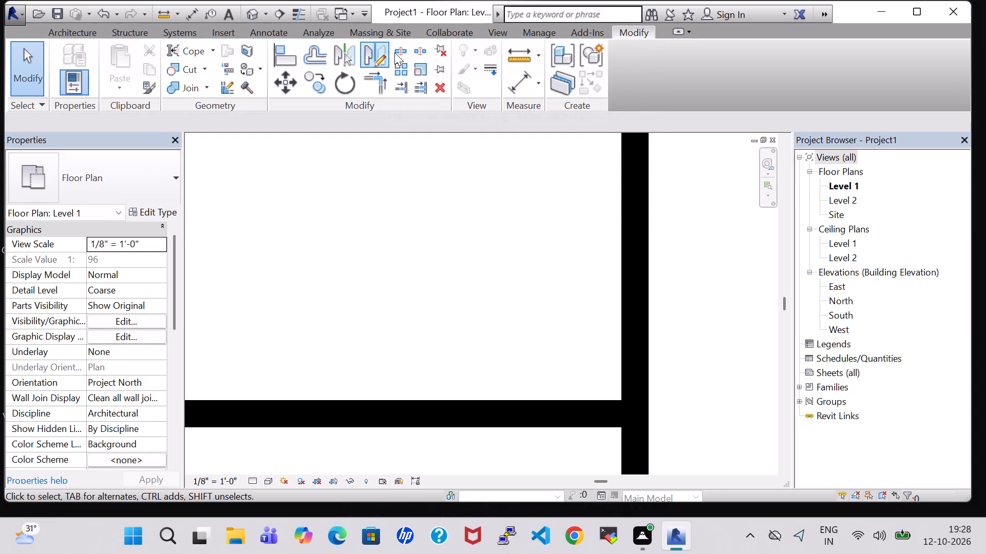
Split the eastern separation line just above its junction with the short northeast line and delete the overshooting upper piece.
click(403, 52)
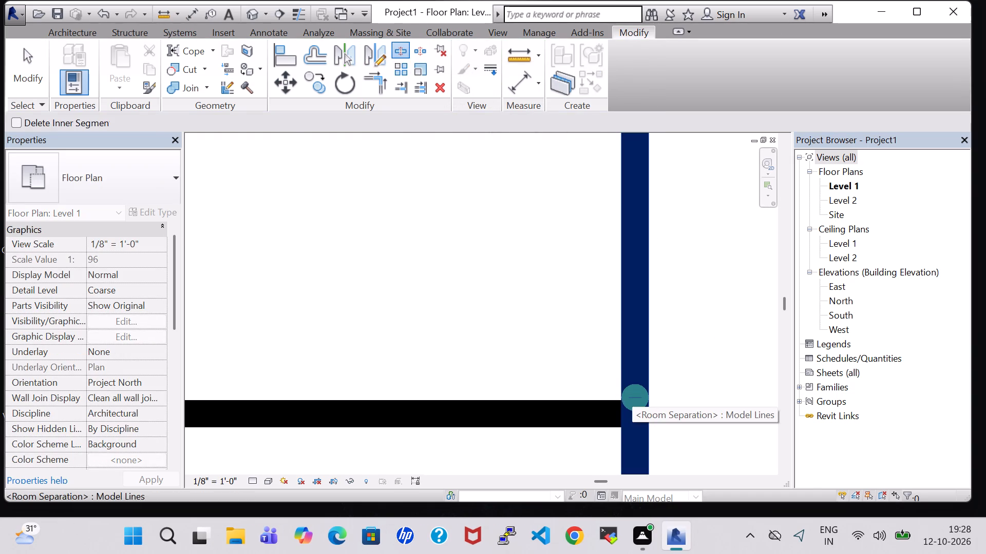
click(632, 398)
middle_drag(648, 272, 655, 365)
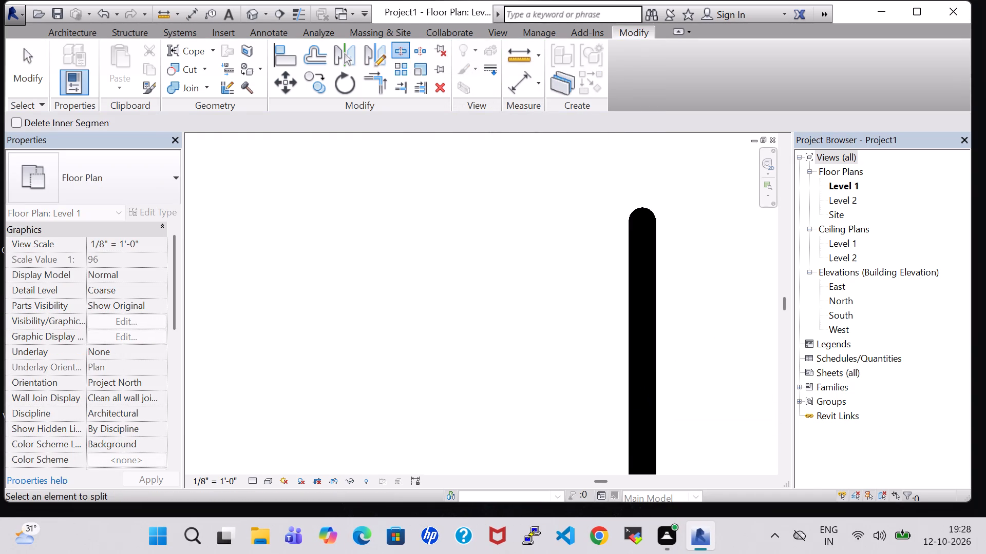
click(641, 211)
click(644, 215)
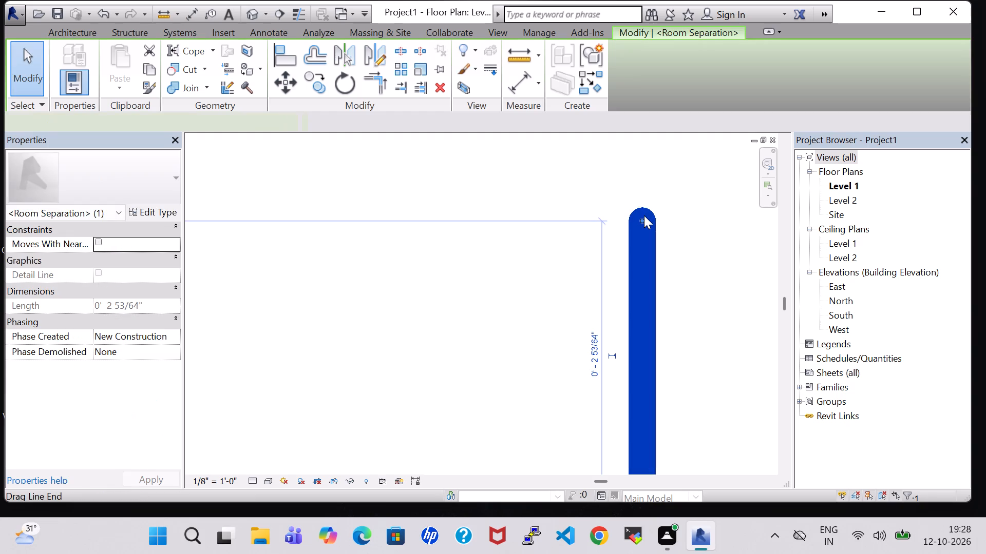
key(Delete)
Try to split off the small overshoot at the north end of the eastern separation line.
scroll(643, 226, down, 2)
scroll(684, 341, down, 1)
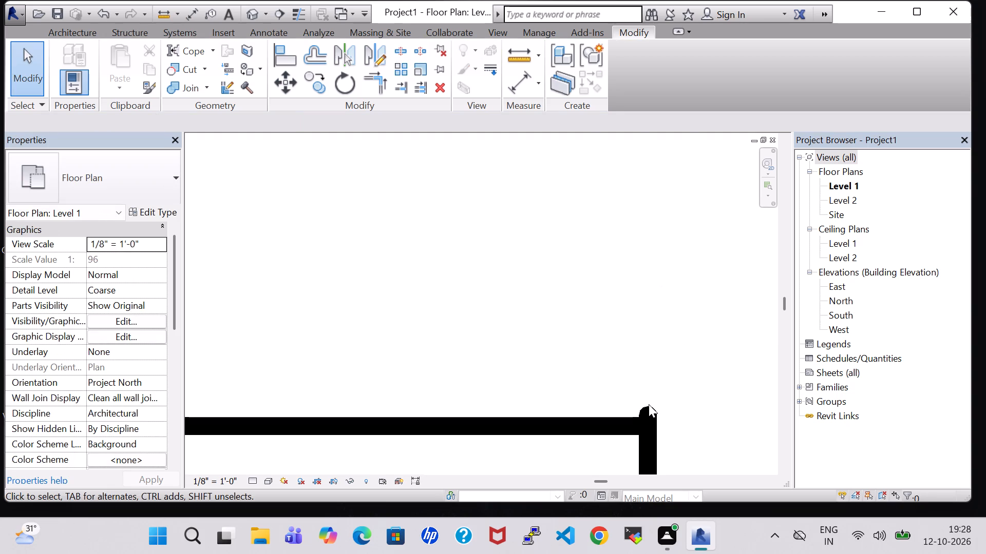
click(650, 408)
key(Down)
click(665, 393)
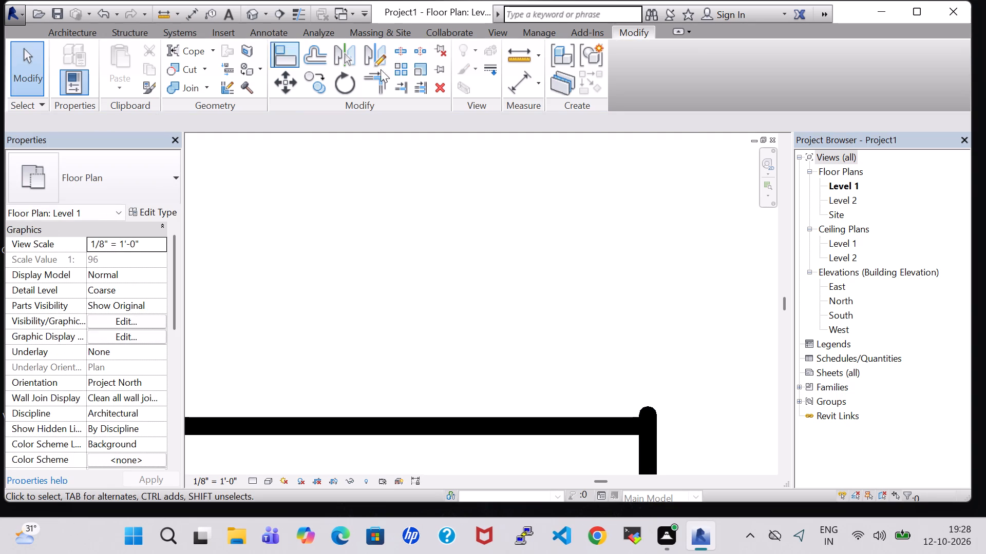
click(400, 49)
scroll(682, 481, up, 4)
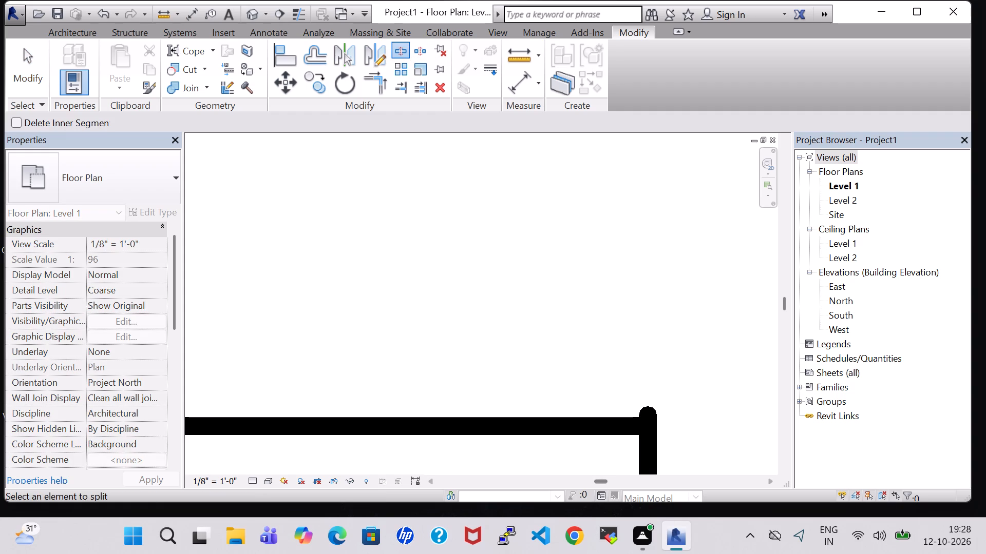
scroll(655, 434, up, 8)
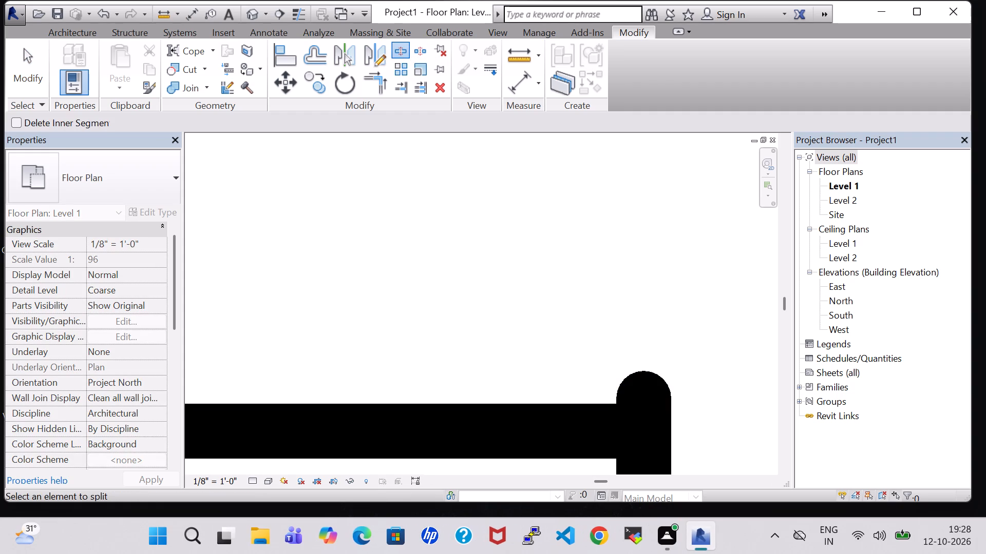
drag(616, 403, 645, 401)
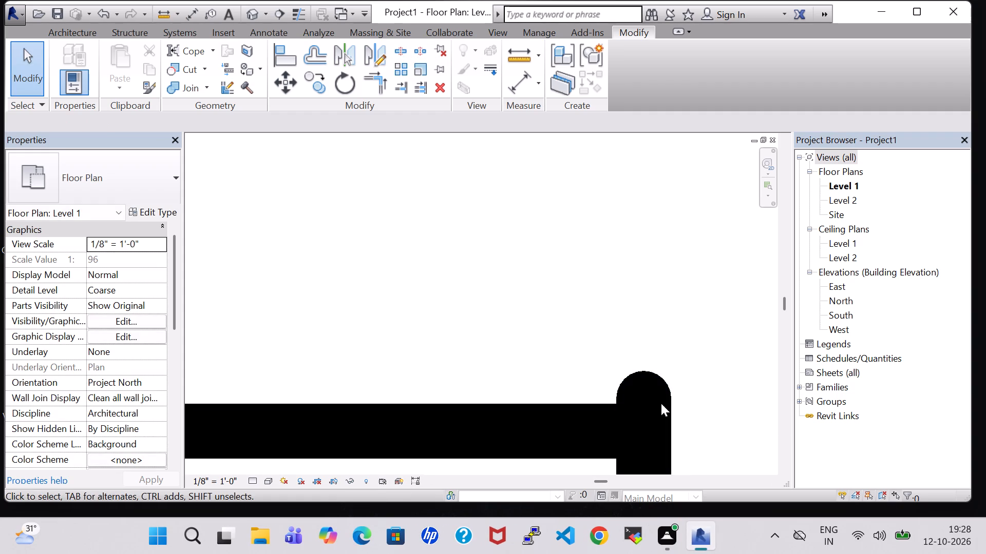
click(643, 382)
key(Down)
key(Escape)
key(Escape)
Delete the eastern separation line, keeping the short northeast line.
scroll(640, 355, down, 7)
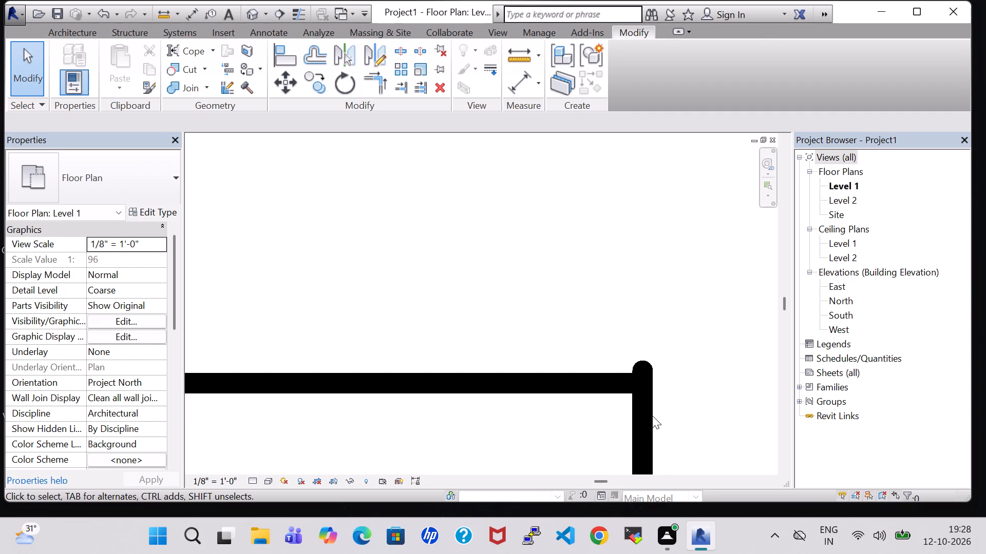
click(640, 423)
key(Delete)
Draw a vertical room separation line from near the midpoint of the short northeast line south to the southern separation line.
scroll(640, 423, down, 7)
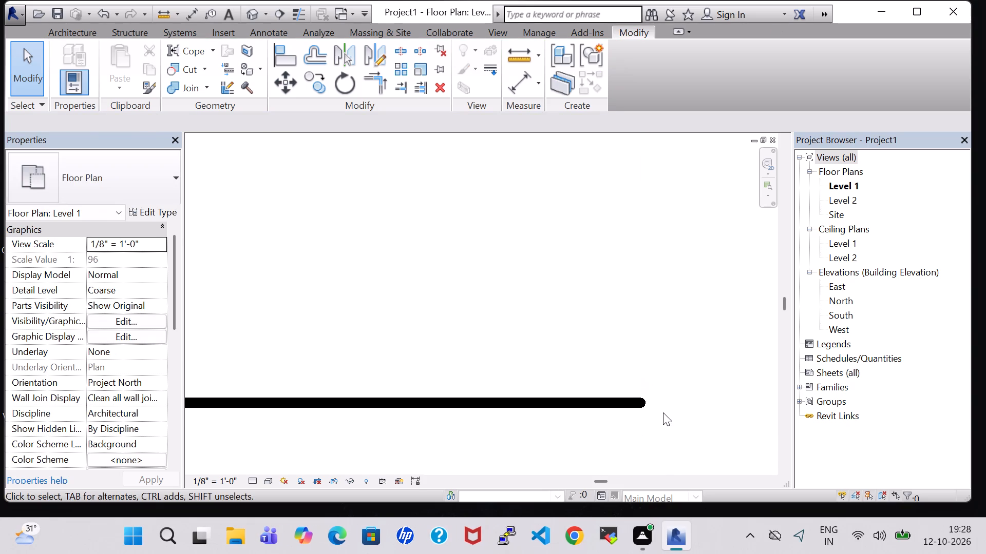
scroll(663, 412, down, 5)
scroll(663, 333, down, 1)
middle_drag(663, 333, 650, 207)
scroll(650, 207, down, 7)
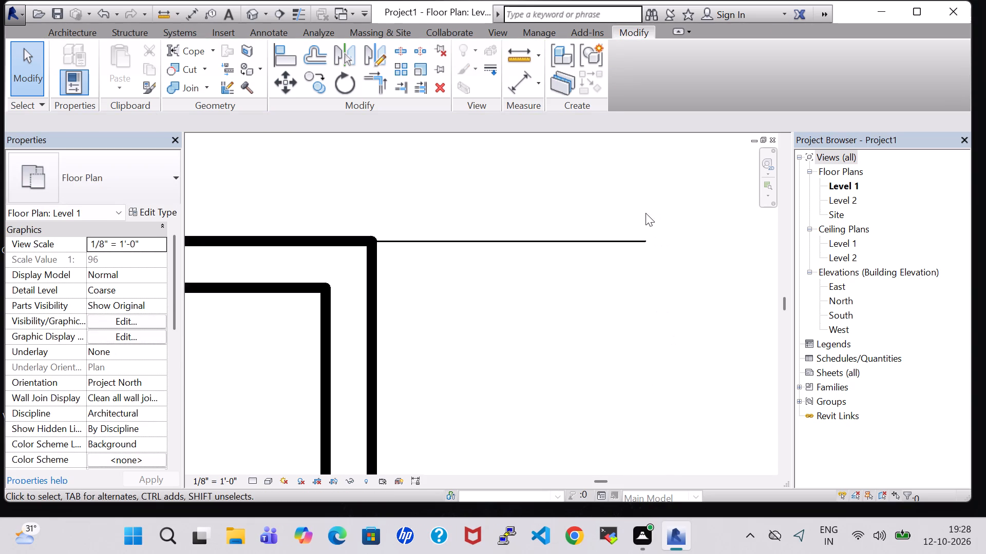
scroll(646, 213, down, 2)
middle_drag(659, 259, 630, 258)
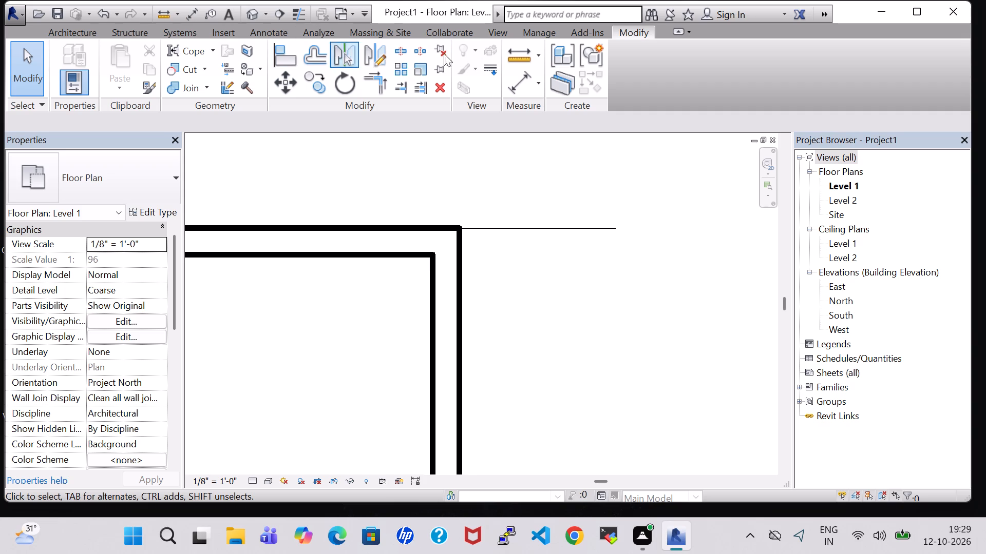
click(90, 30)
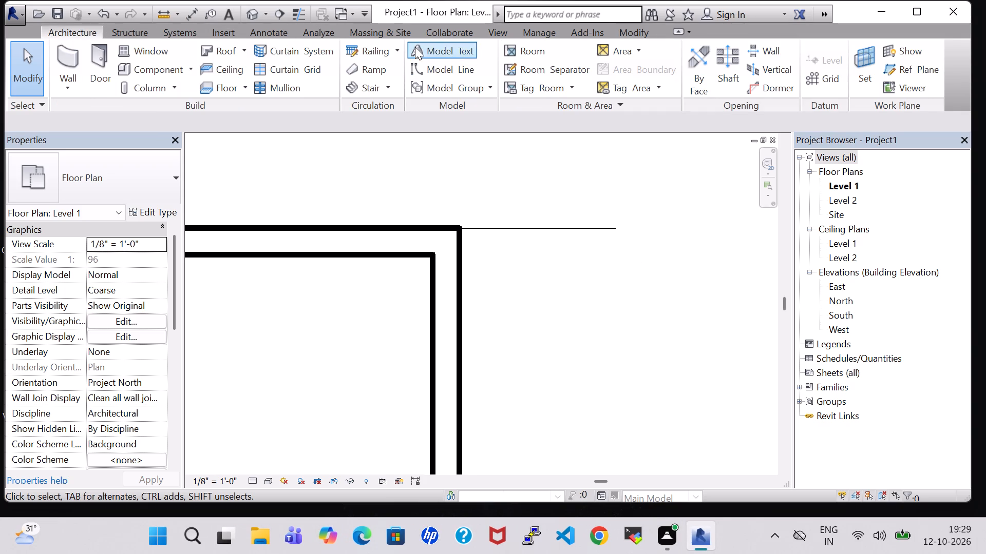
click(579, 69)
scroll(619, 260, down, 5)
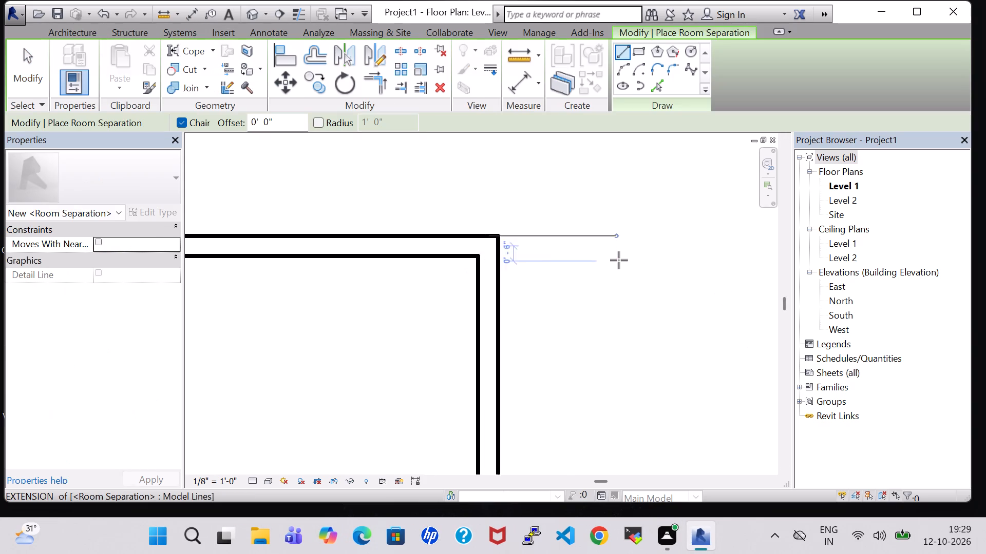
scroll(619, 260, down, 2)
middle_drag(619, 263, 595, 161)
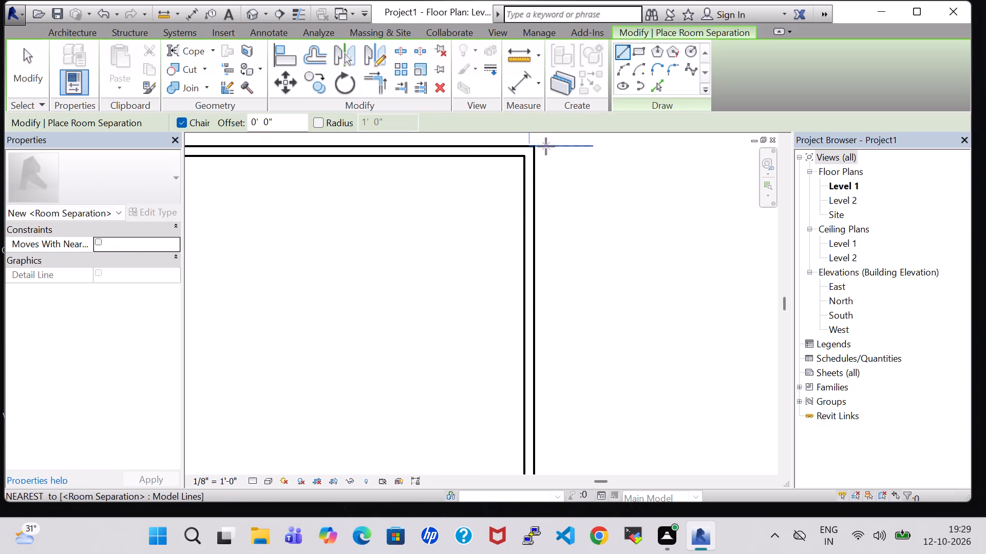
click(572, 148)
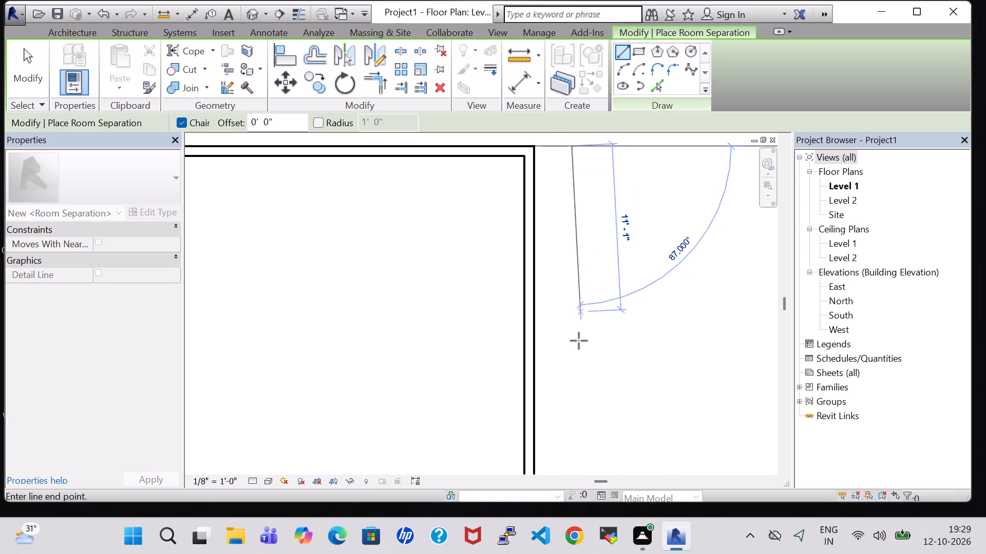
scroll(568, 374, up, 1)
middle_drag(568, 374, 568, 292)
middle_drag(571, 377, 572, 245)
middle_drag(572, 436, 548, 239)
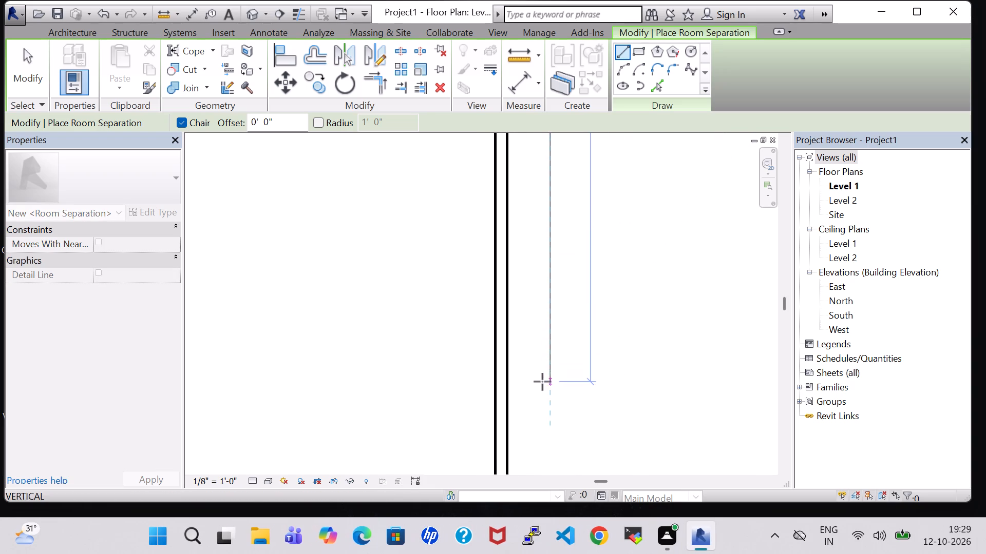
middle_drag(542, 382, 558, 177)
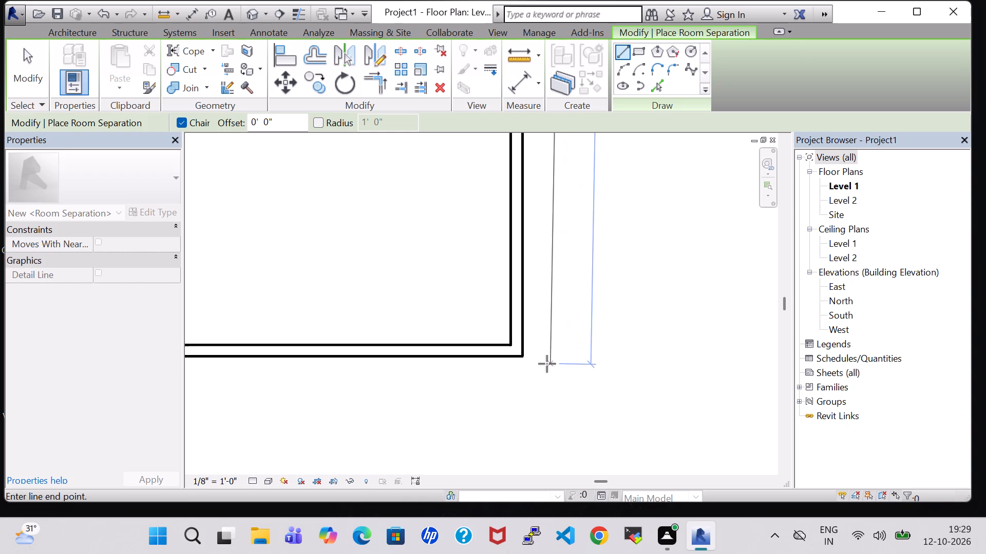
middle_drag(547, 364, 544, 406)
middle_drag(544, 407, 599, 355)
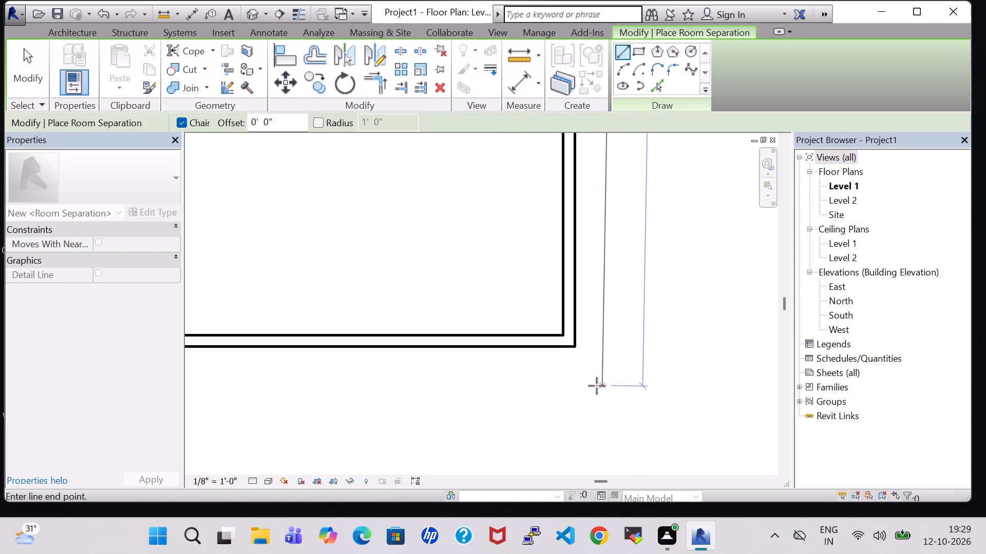
scroll(595, 386, down, 4)
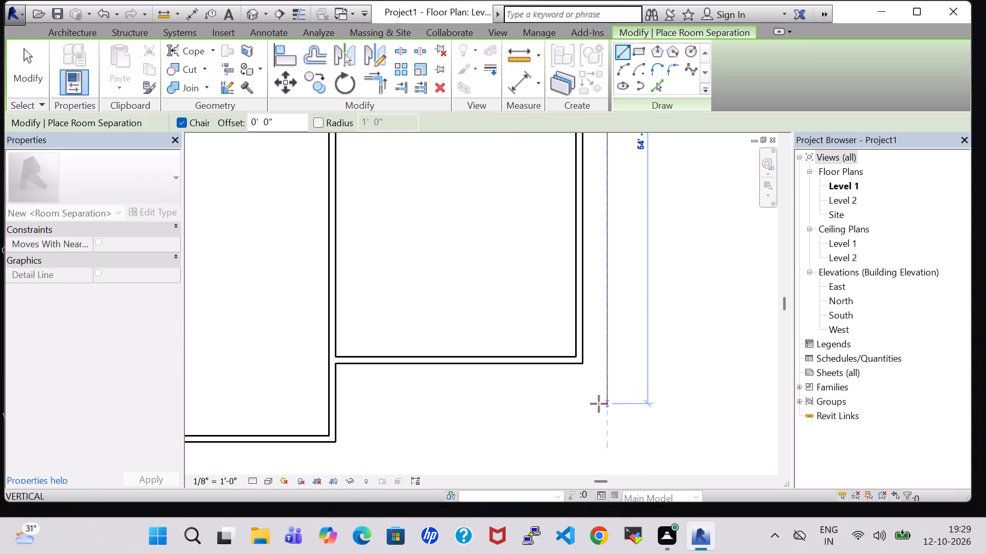
middle_drag(599, 404, 603, 378)
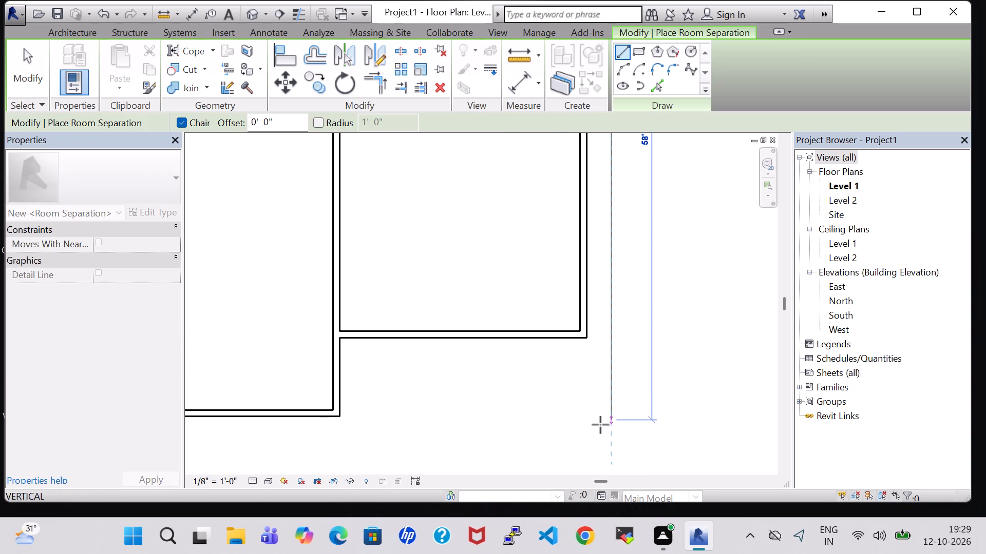
middle_click(598, 437)
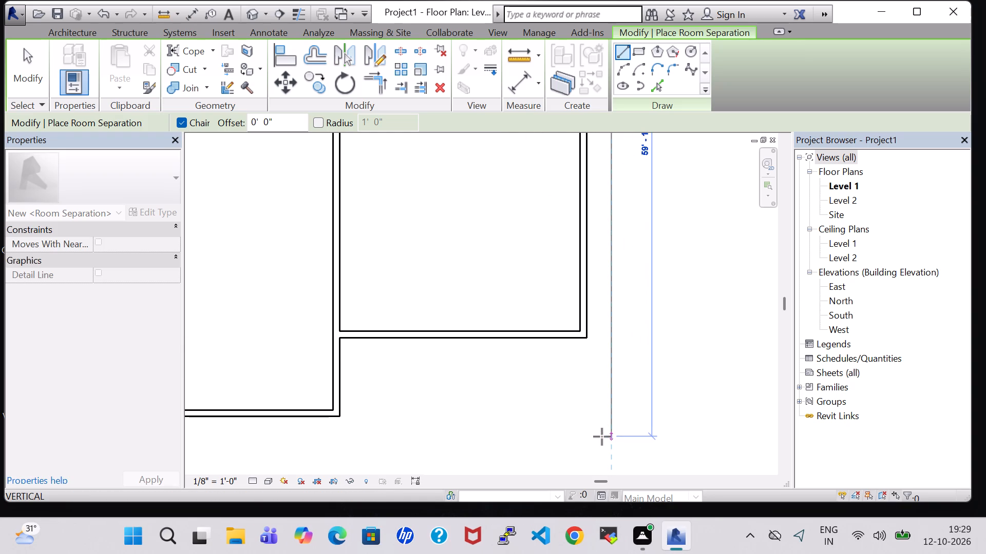
scroll(602, 437, down, 3)
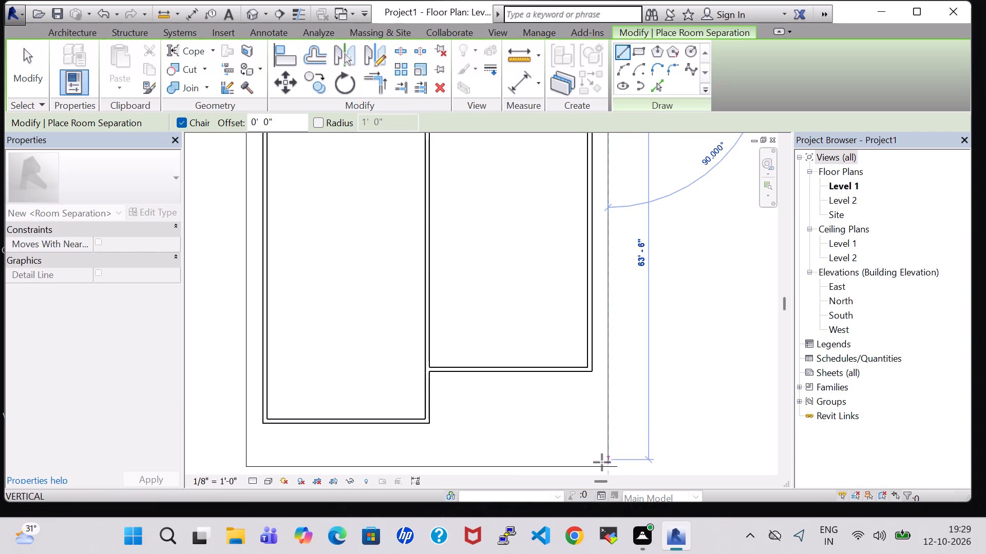
scroll(602, 462, up, 6)
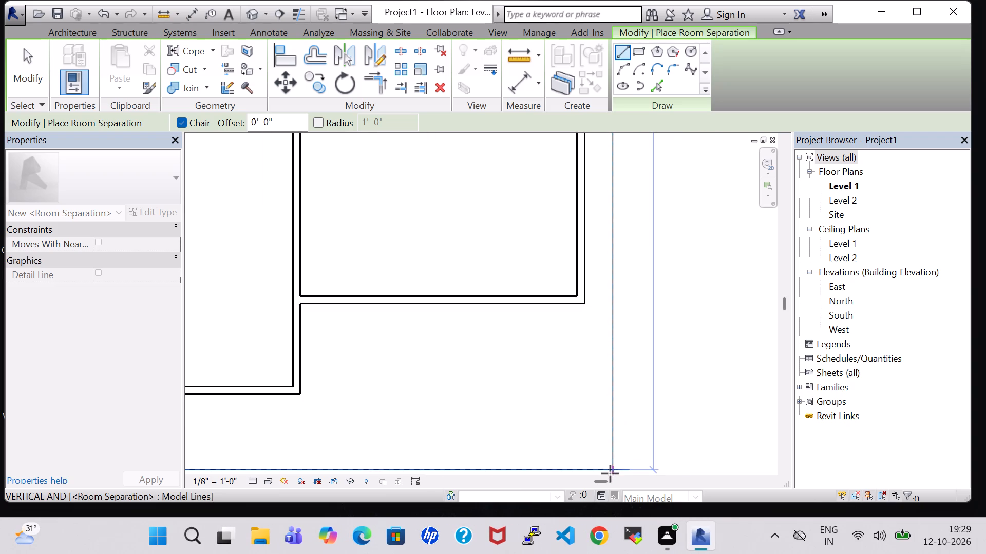
scroll(610, 473, up, 1)
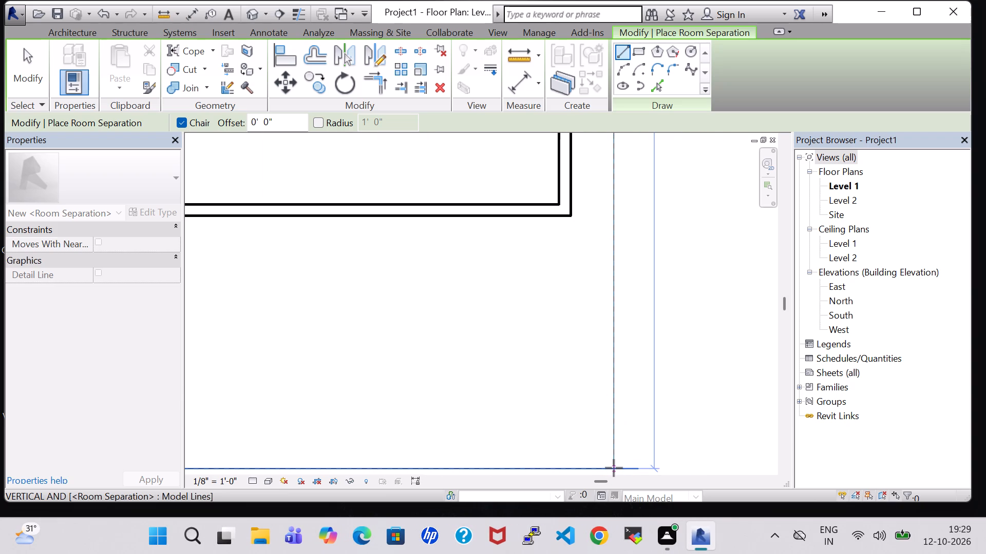
click(614, 468)
key(Escape)
key(Escape)
Split the southern separation line at its junction with the new eastern line and delete the piece overshooting to the east.
scroll(692, 402, down, 7)
middle_drag(696, 329, 614, 354)
scroll(614, 354, down, 4)
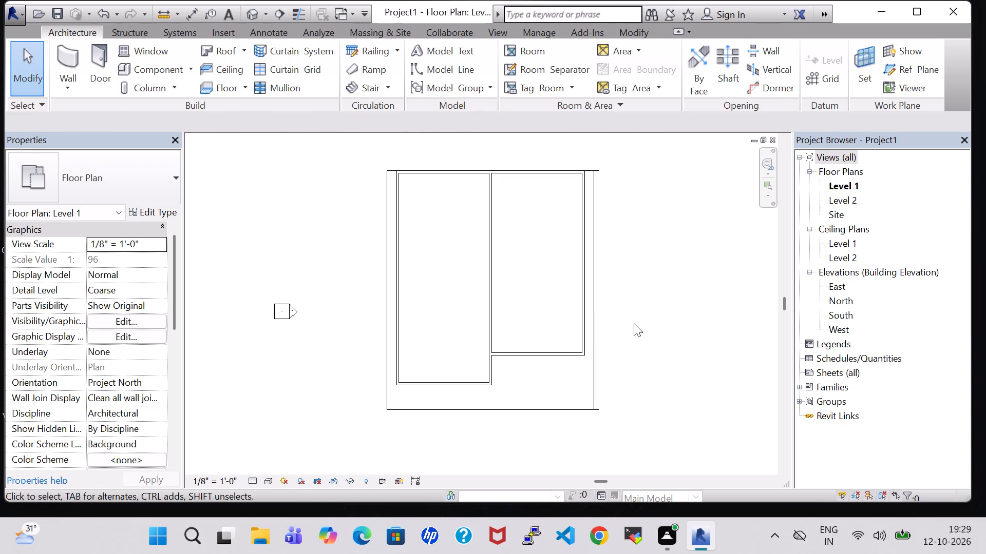
middle_drag(634, 323, 625, 324)
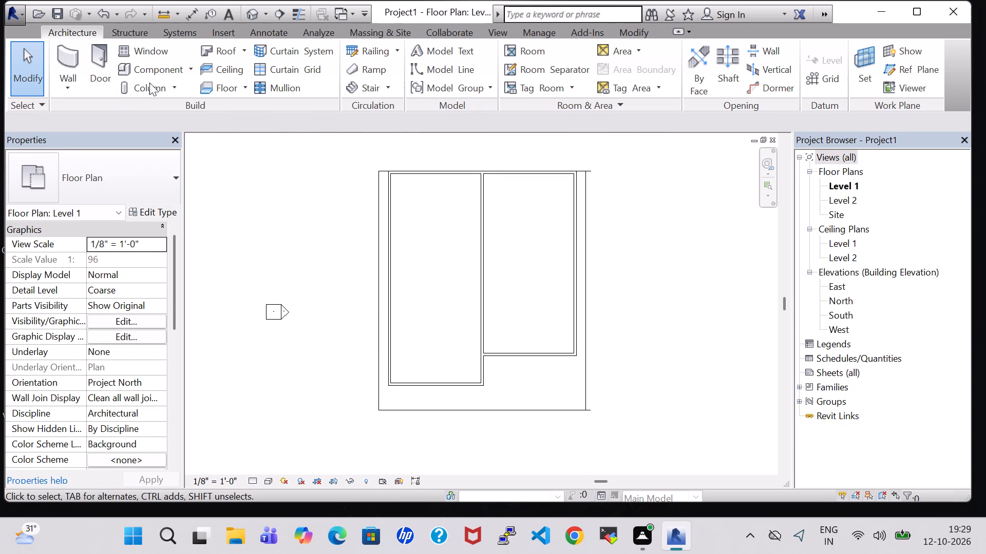
click(631, 37)
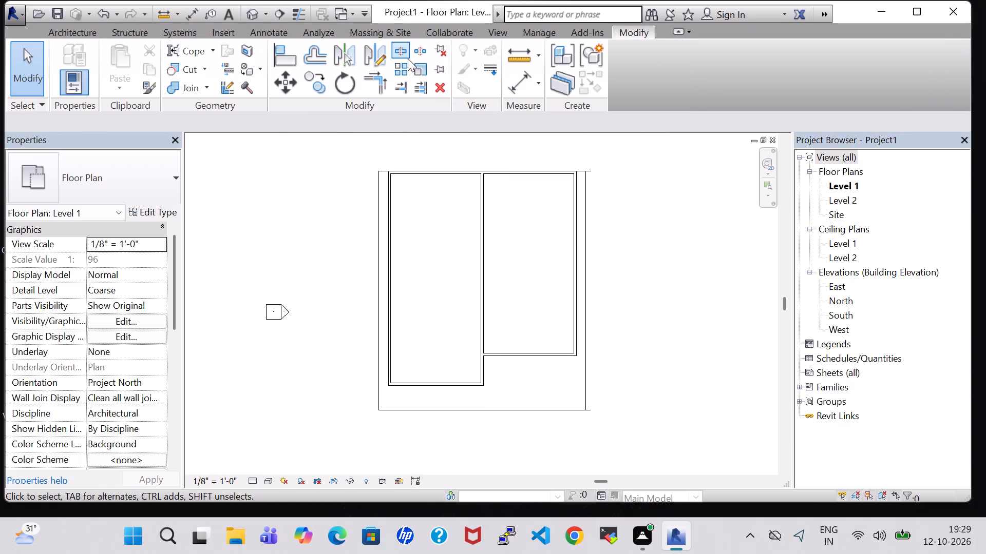
click(399, 55)
scroll(600, 442, up, 14)
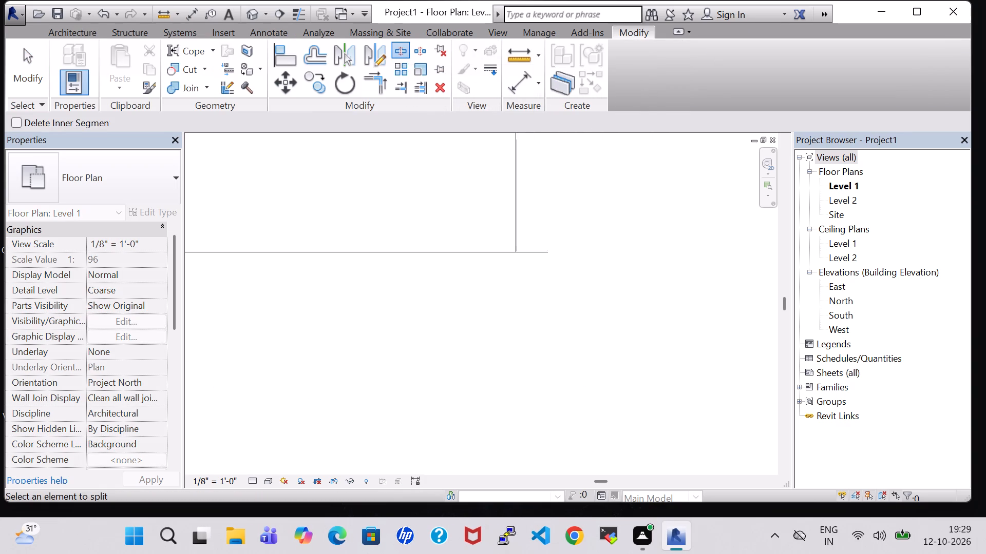
middle_drag(521, 272, 589, 448)
scroll(576, 397, up, 4)
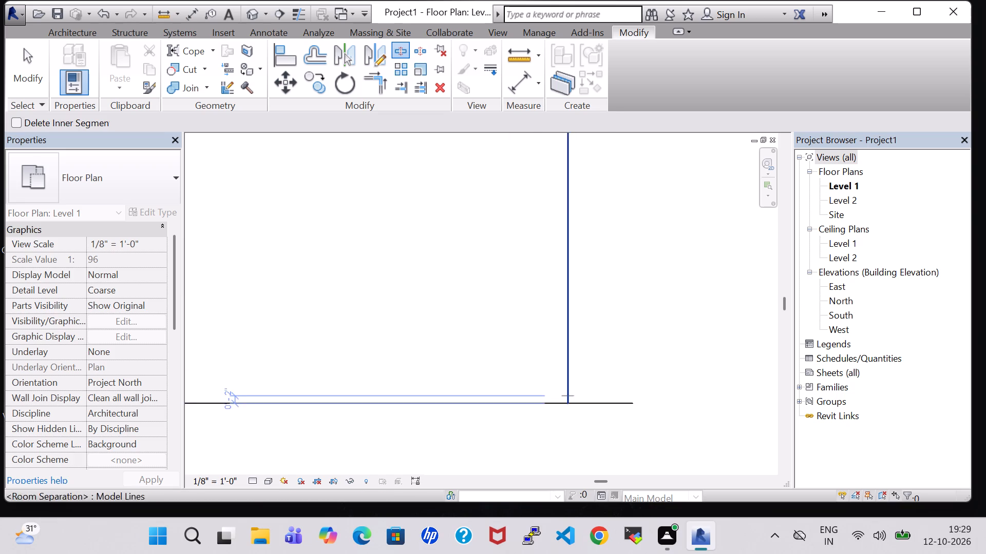
click(568, 404)
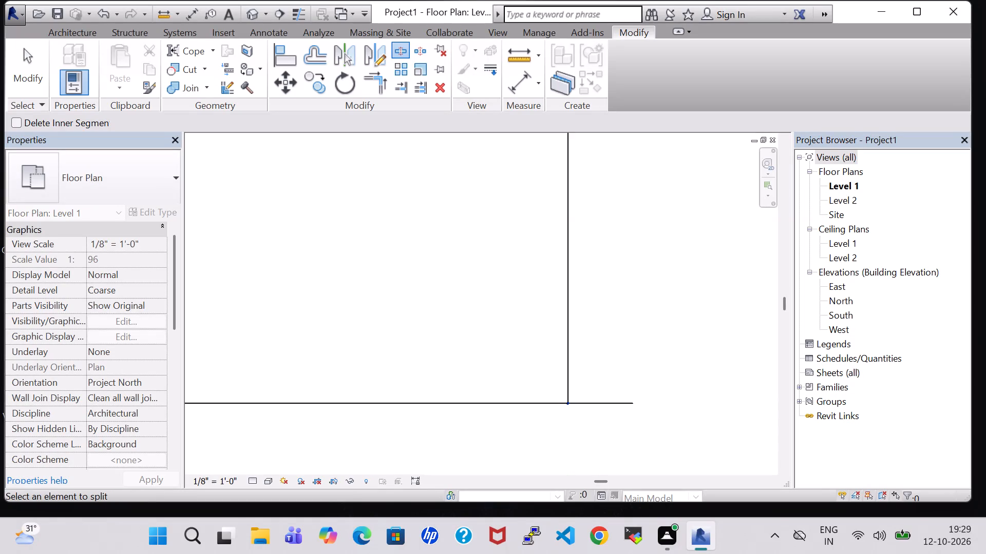
click(633, 404)
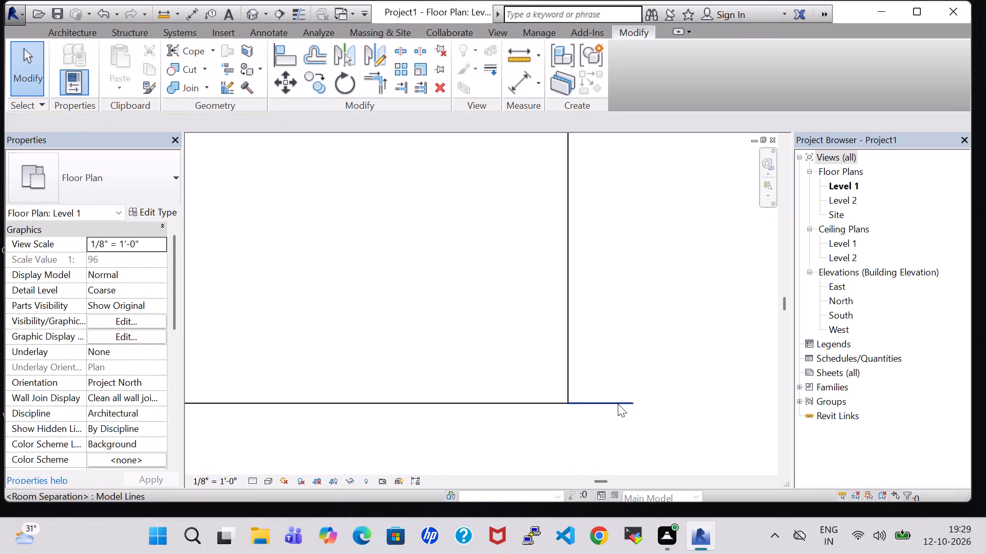
click(618, 404)
key(Delete)
Split the short northeast separation line at its junction with the eastern line and delete the piece overshooting to the east.
scroll(599, 356, down, 3)
scroll(630, 265, down, 1)
middle_drag(630, 265, 648, 470)
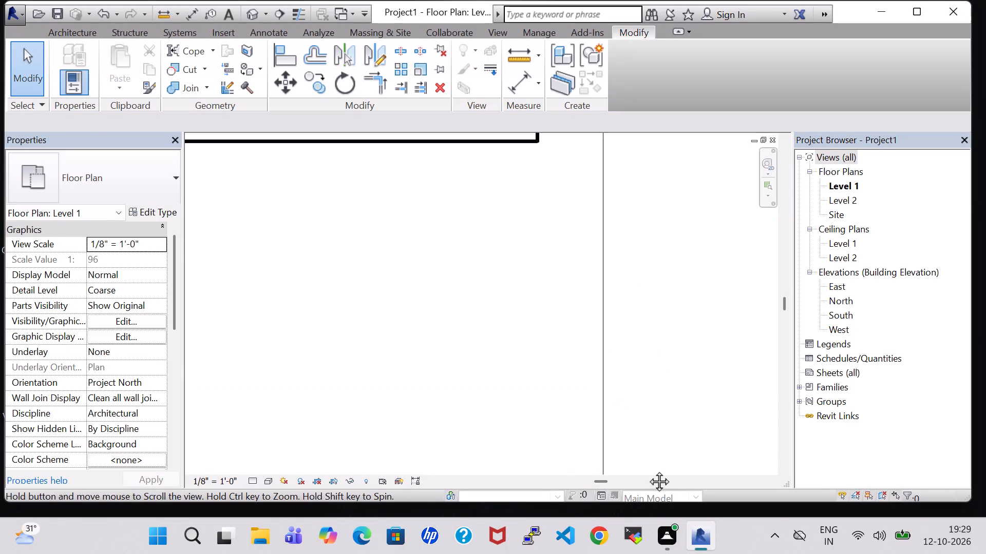
middle_drag(648, 470, 648, 486)
scroll(648, 219, down, 8)
middle_click(648, 219)
scroll(648, 219, down, 1)
scroll(648, 169, down, 2)
middle_drag(647, 169, 647, 268)
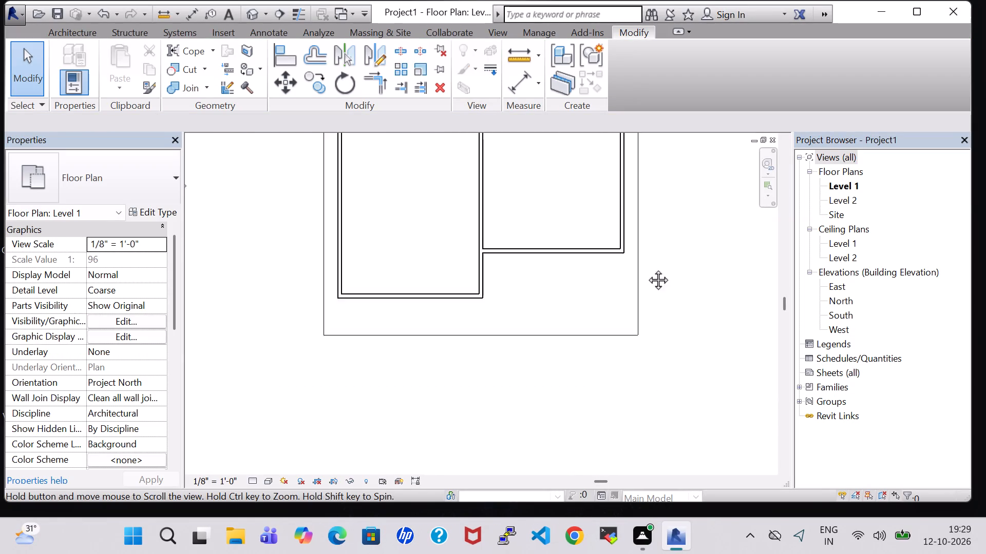
middle_drag(647, 268, 628, 370)
scroll(635, 324, down, 4)
middle_drag(656, 291, 637, 382)
scroll(633, 375, up, 3)
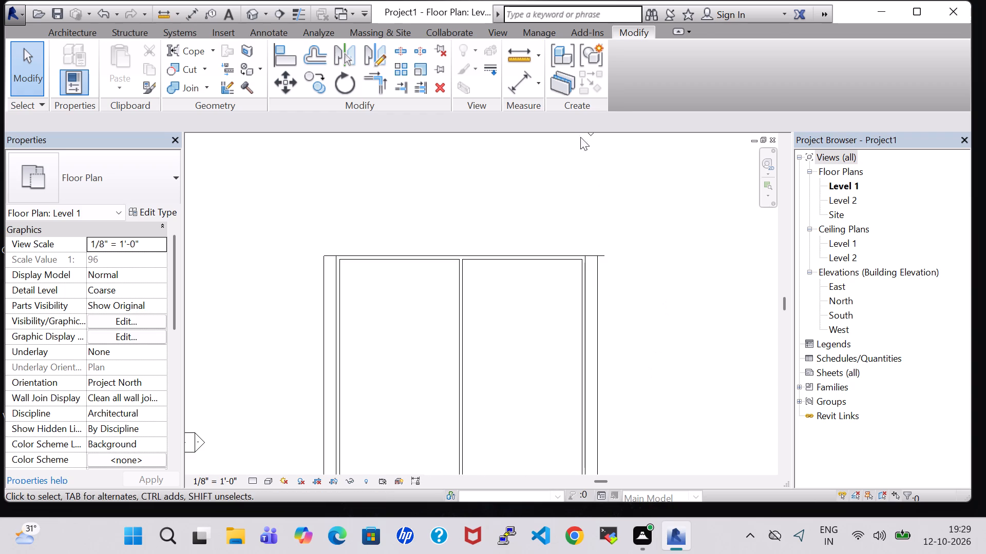
click(393, 51)
scroll(634, 271, up, 12)
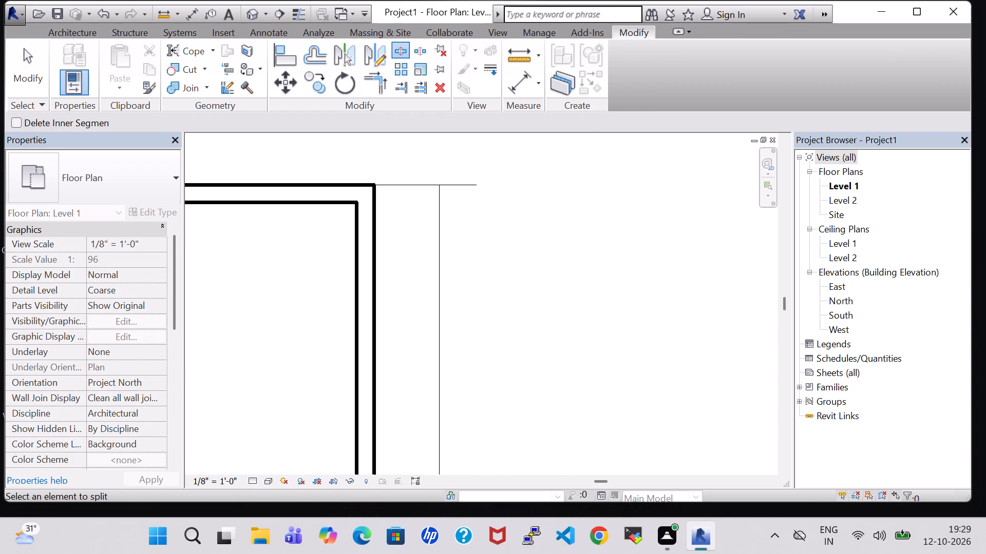
scroll(621, 273, up, 2)
middle_drag(534, 251, 615, 304)
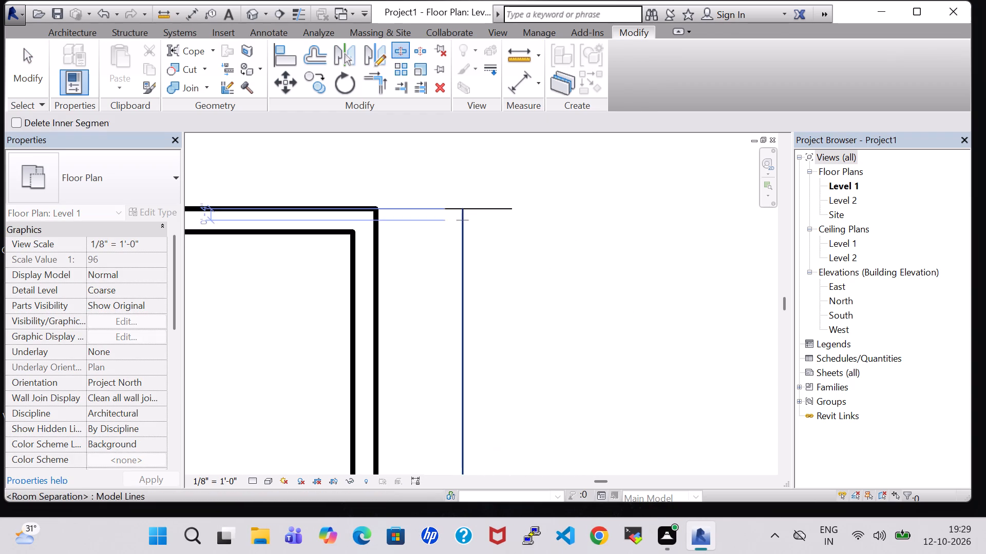
click(464, 209)
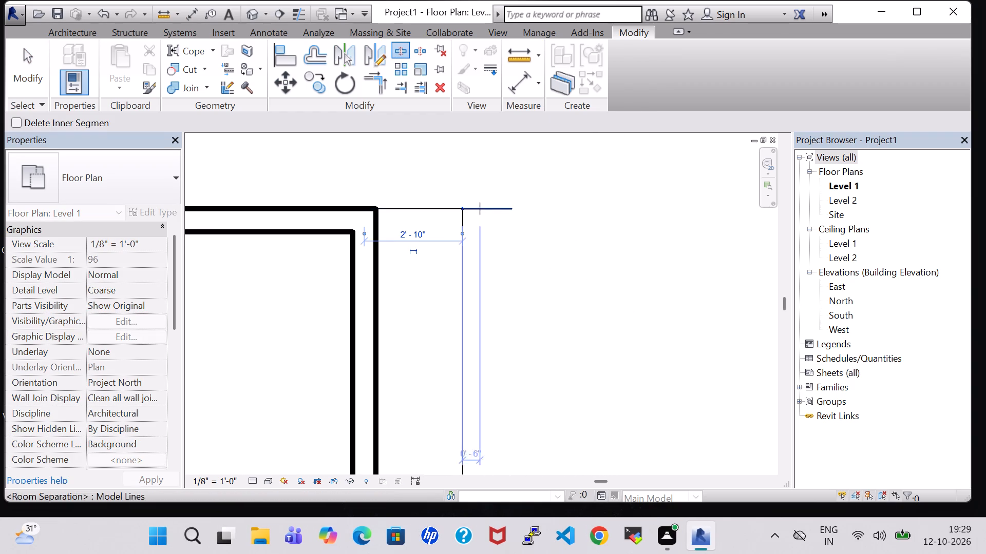
click(513, 209)
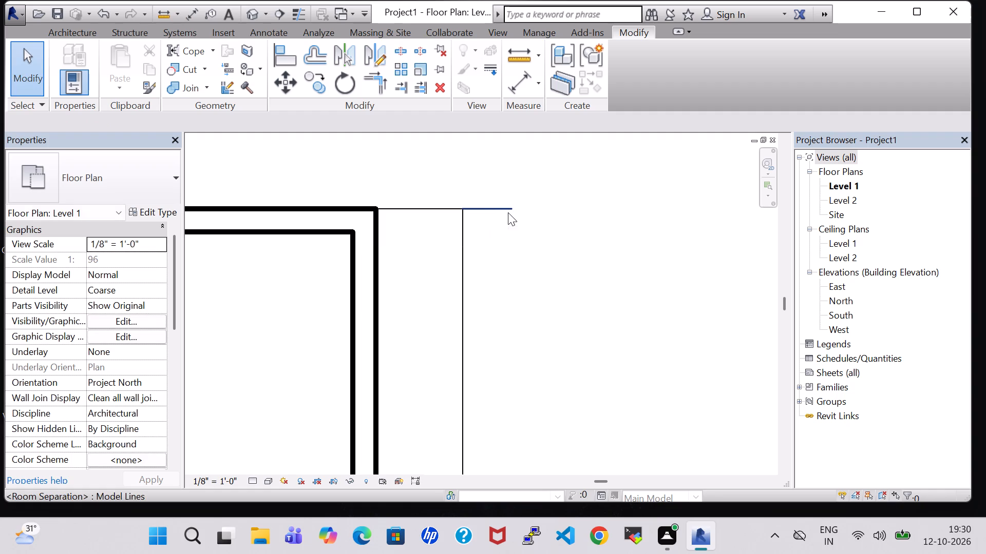
key(Delete)
click(508, 212)
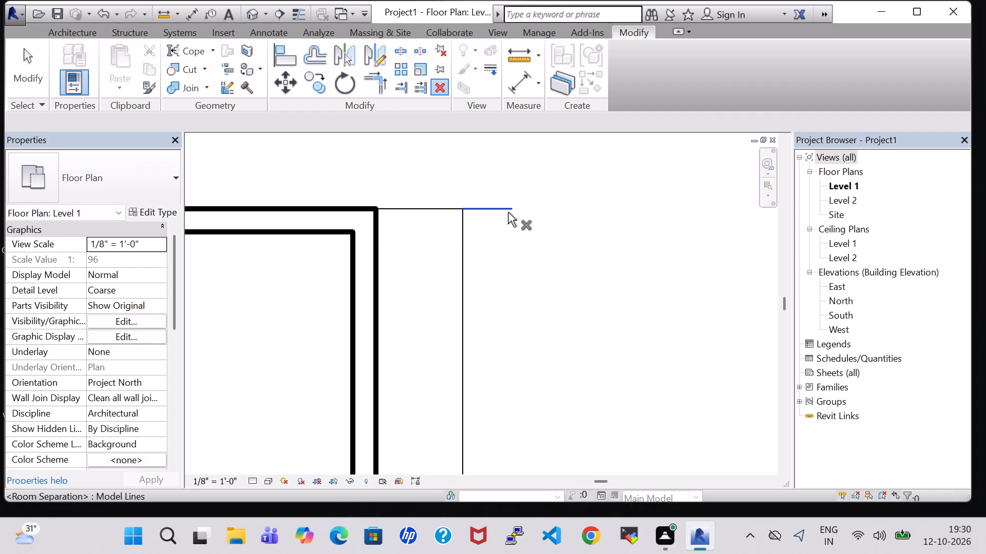
click(504, 207)
key(Delete)
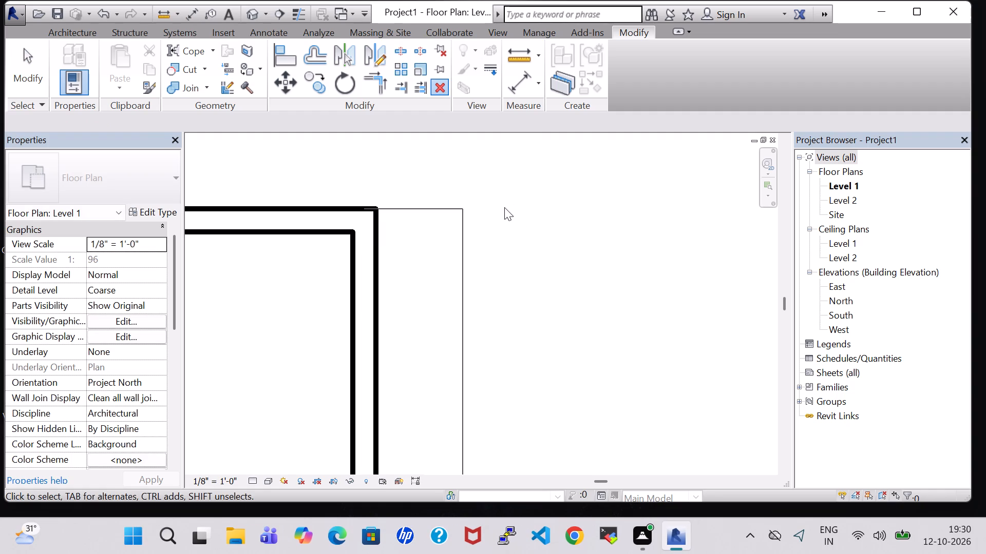
Start a toposurface at absolute elevation 0' 0" with points at the boundary's northwest corner and the building's outer northwest wall corner.
scroll(504, 207, down, 9)
middle_drag(563, 289, 598, 260)
scroll(600, 259, down, 5)
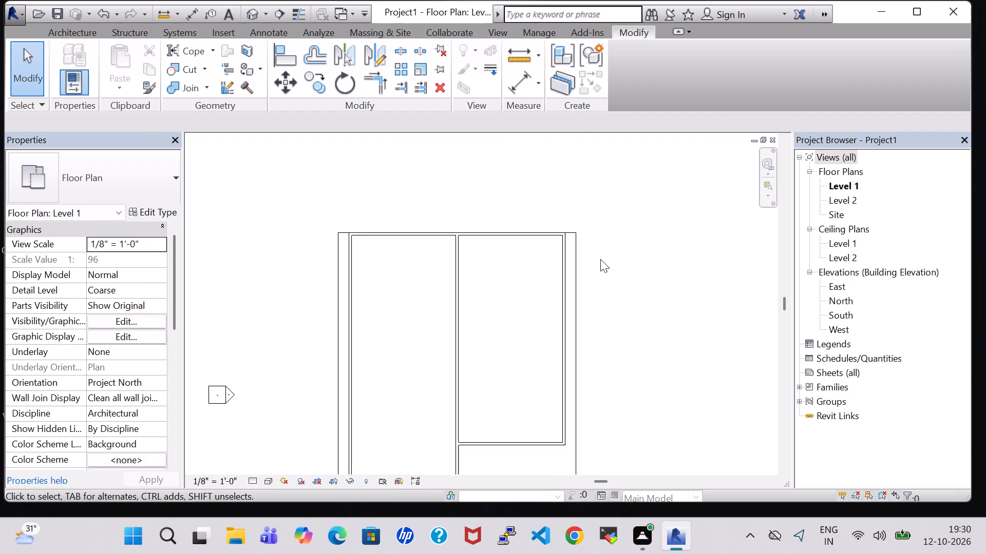
scroll(600, 259, down, 3)
middle_drag(601, 273, 610, 250)
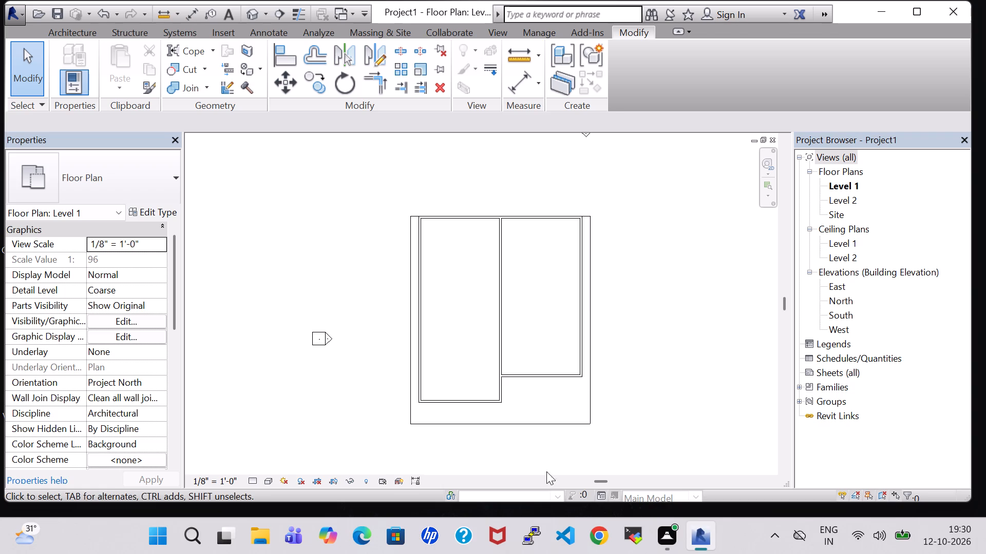
click(381, 30)
scroll(448, 189, up, 1)
click(375, 67)
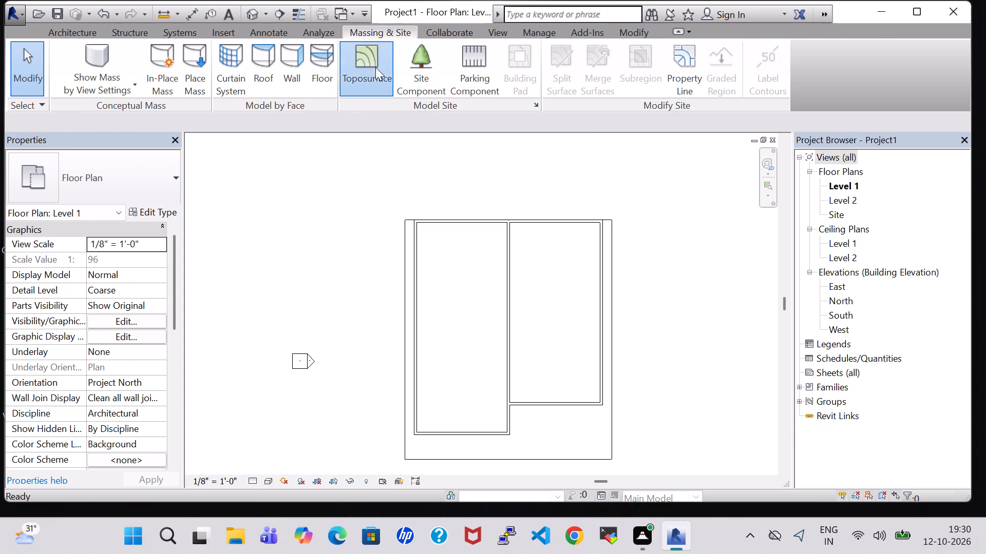
scroll(405, 241, up, 6)
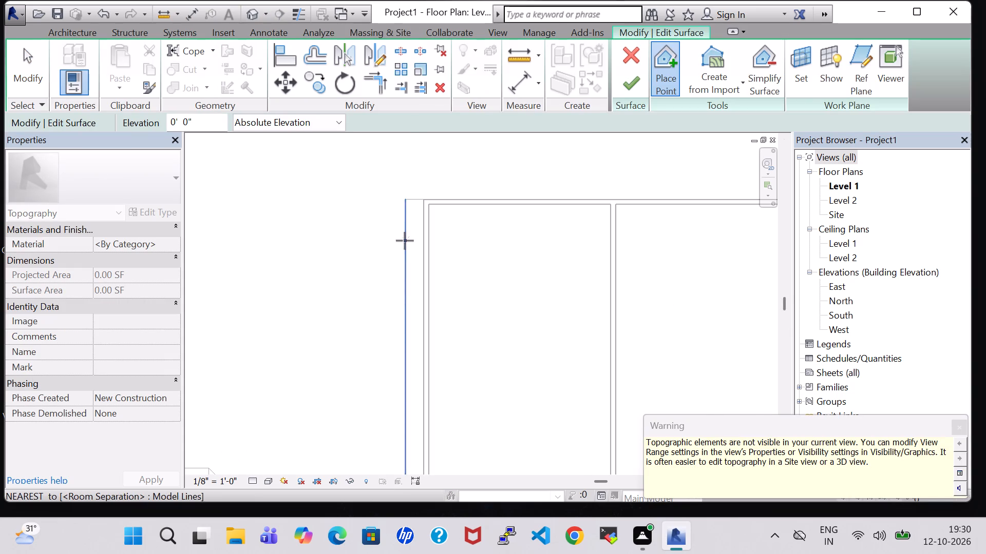
scroll(405, 241, up, 3)
click(407, 170)
scroll(429, 172, up, 4)
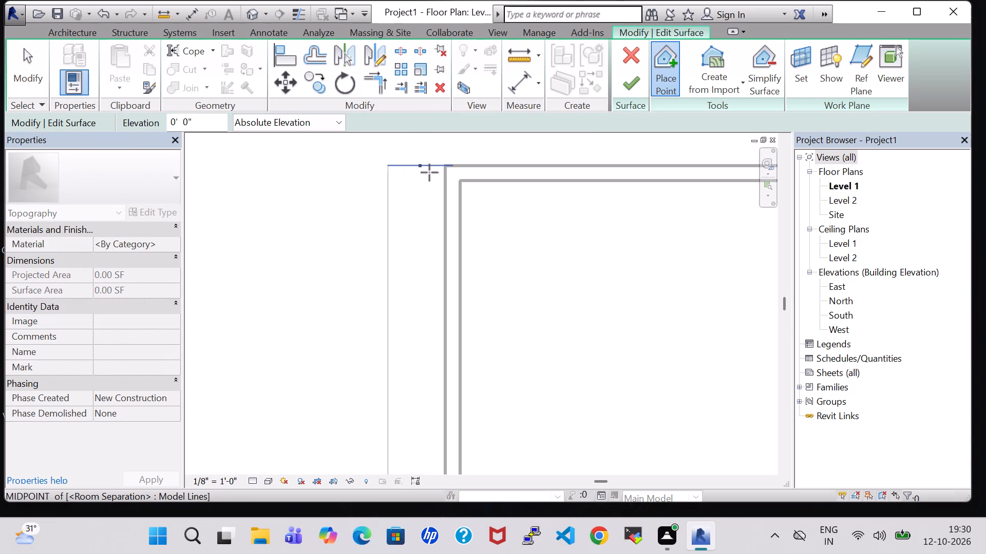
scroll(429, 172, up, 5)
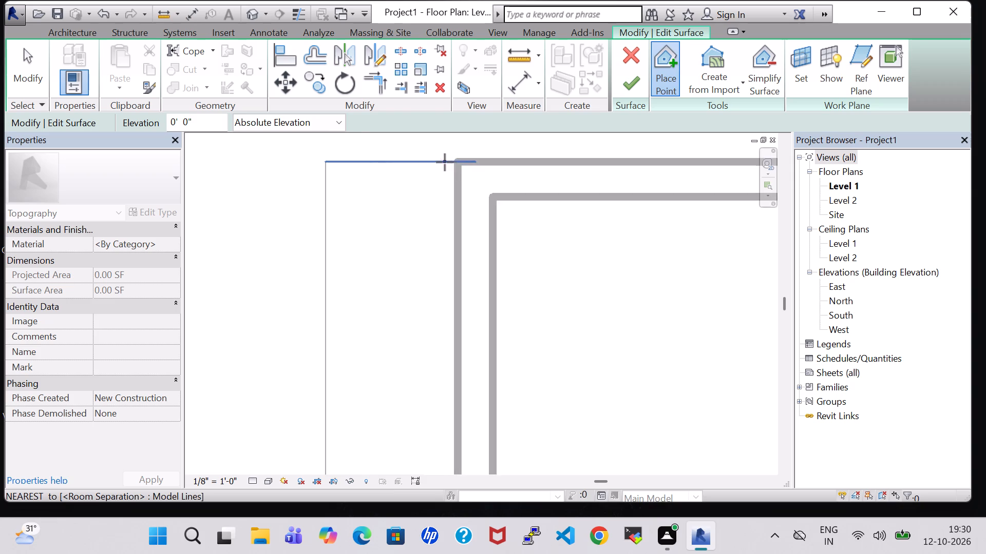
scroll(445, 162, up, 9)
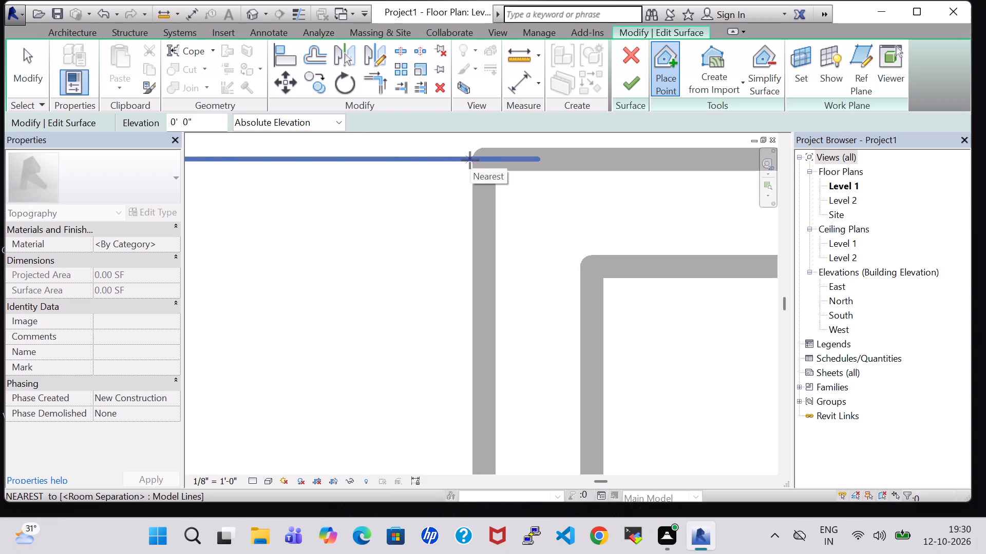
click(470, 161)
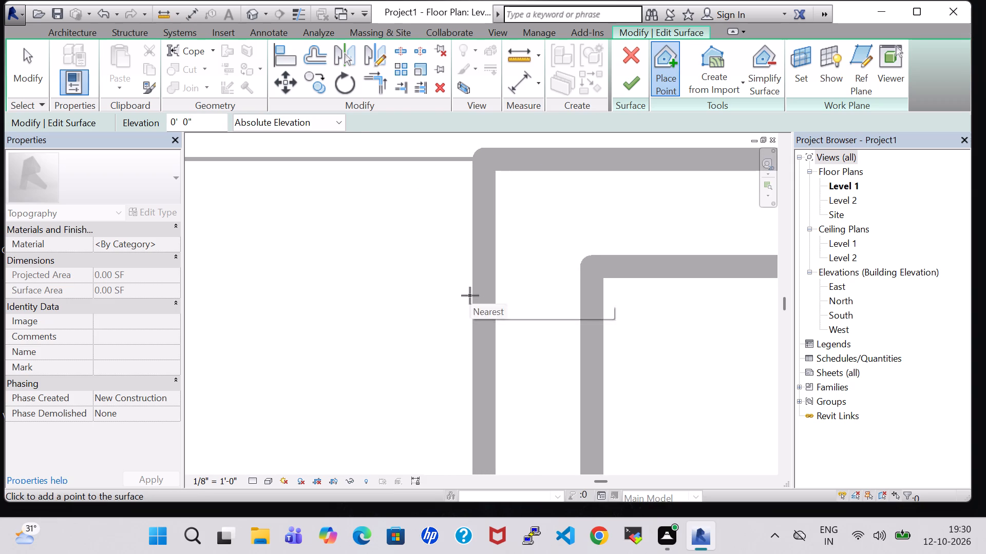
Place surface points at the southwest corner of the separation-line boundary and at the building's outer southwest wall corner.
scroll(470, 295, down, 6)
middle_drag(464, 314, 468, 262)
scroll(470, 267, down, 8)
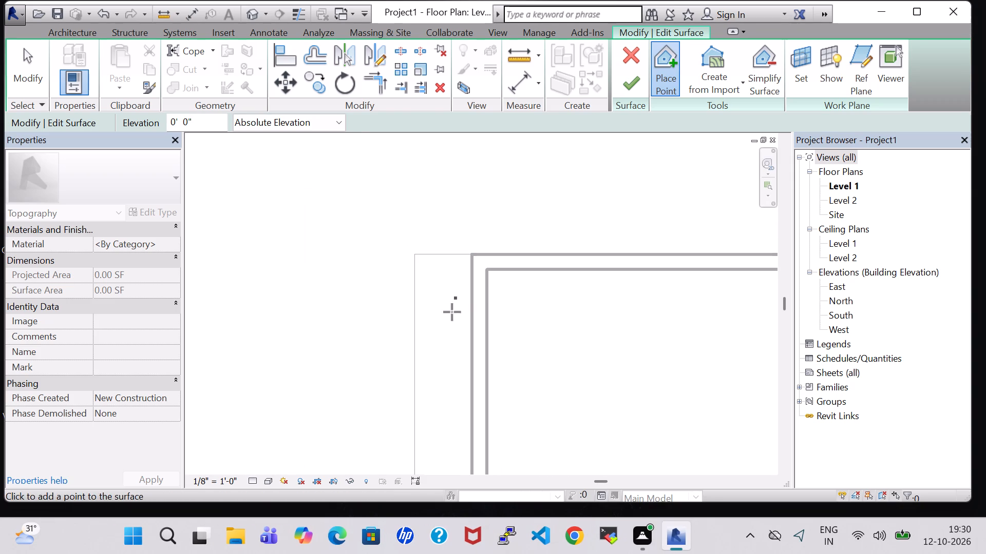
middle_drag(450, 320, 450, 287)
scroll(452, 291, down, 4)
middle_drag(445, 309, 437, 179)
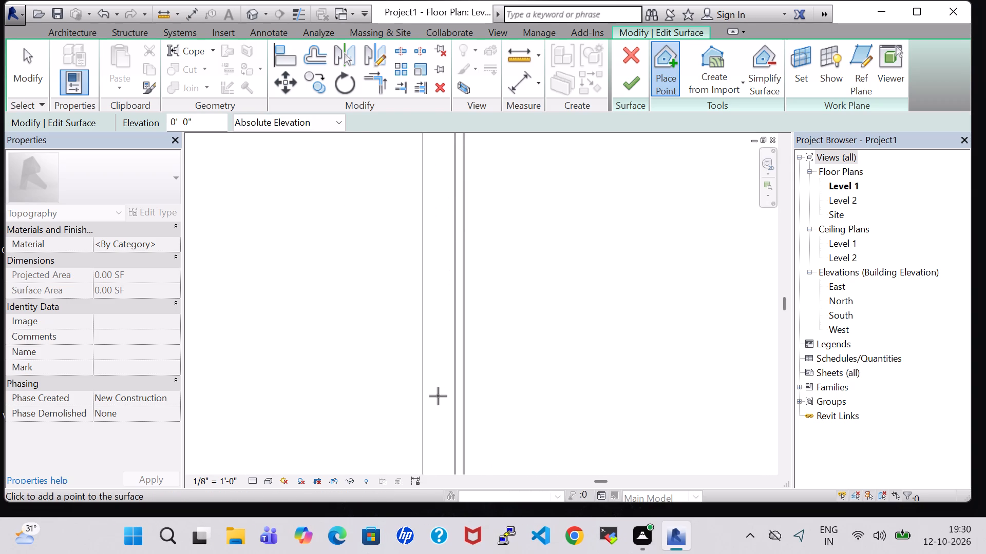
middle_drag(438, 396, 443, 199)
middle_drag(442, 397, 440, 235)
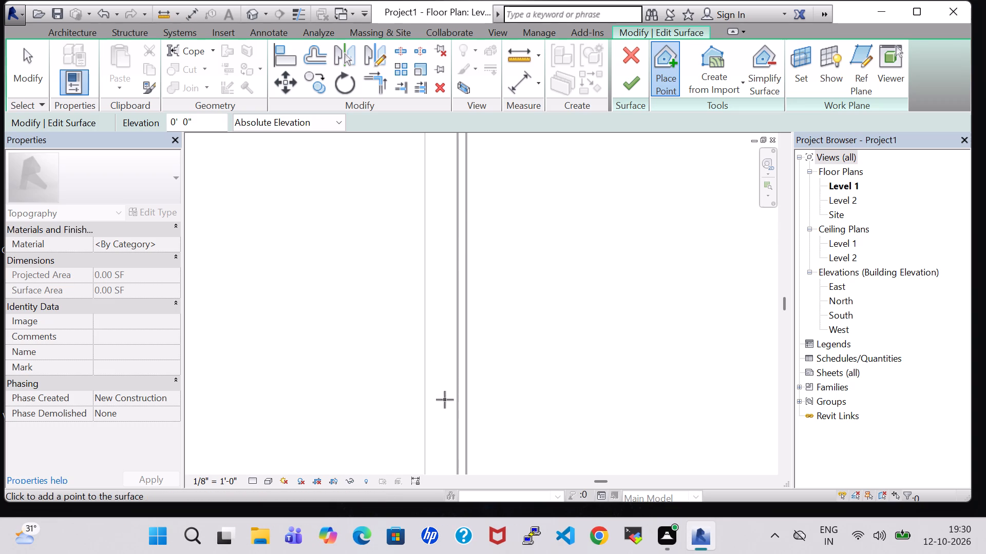
middle_drag(445, 400, 445, 276)
scroll(434, 401, up, 4)
middle_drag(436, 414, 434, 235)
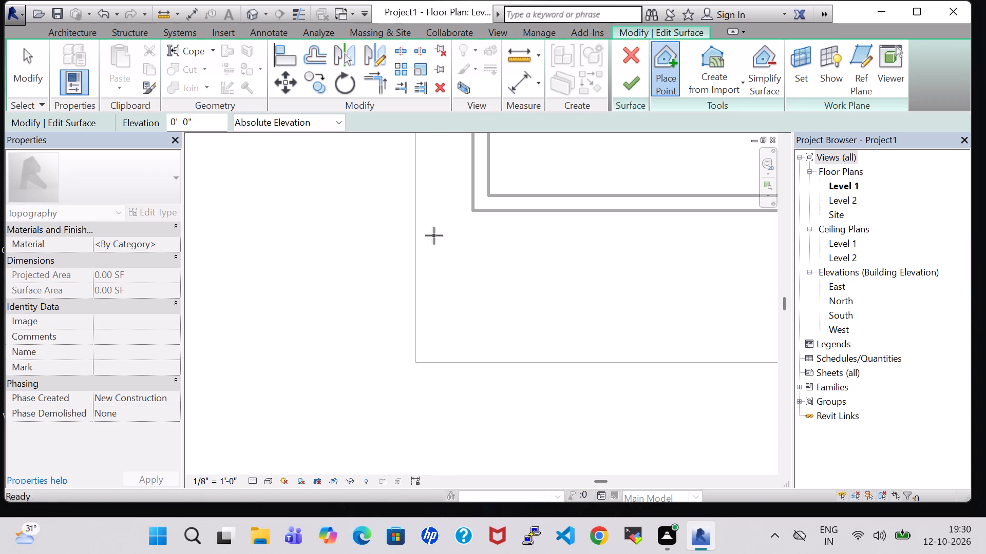
click(418, 363)
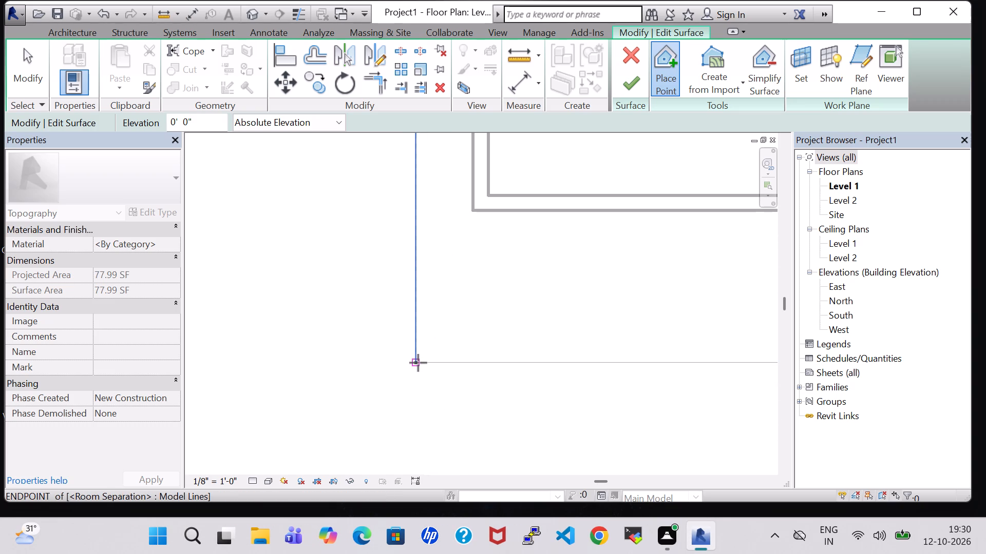
middle_drag(613, 365, 394, 377)
middle_drag(567, 387, 351, 427)
middle_drag(750, 435, 534, 434)
scroll(534, 434, down, 6)
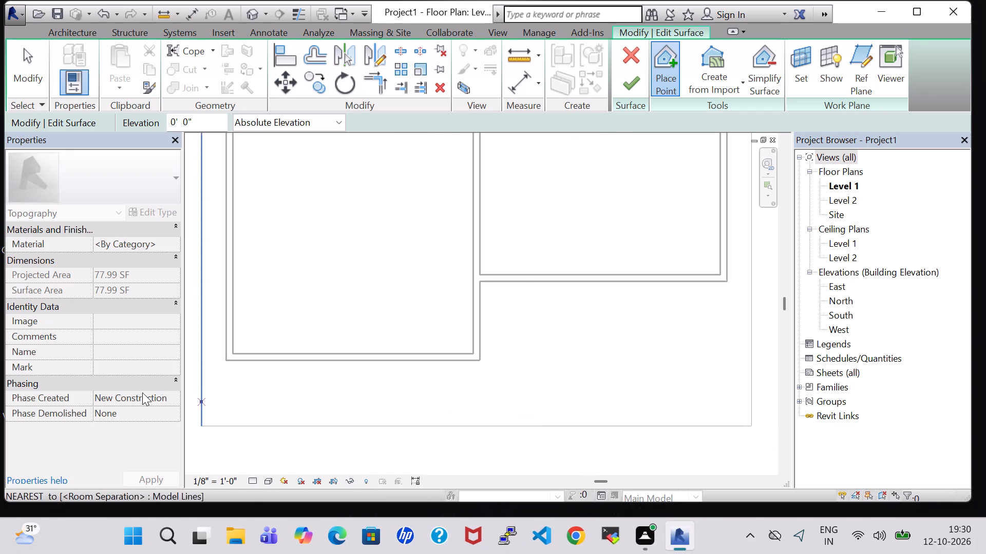
click(225, 362)
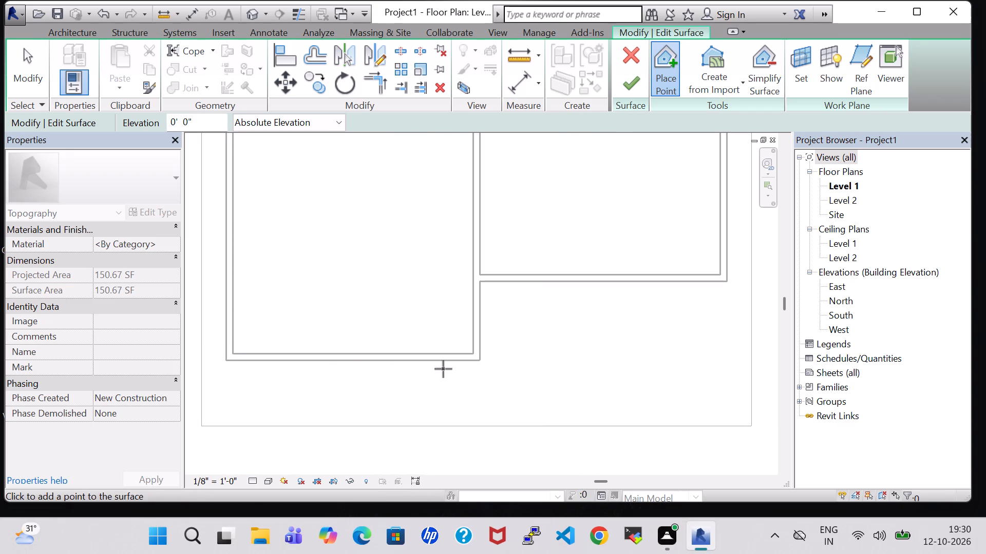
Add surface points at both corners of the southern wall step, on the eastern separation line level with the east room's south wall, and at the boundary's southeast corner.
middle_drag(575, 394, 475, 402)
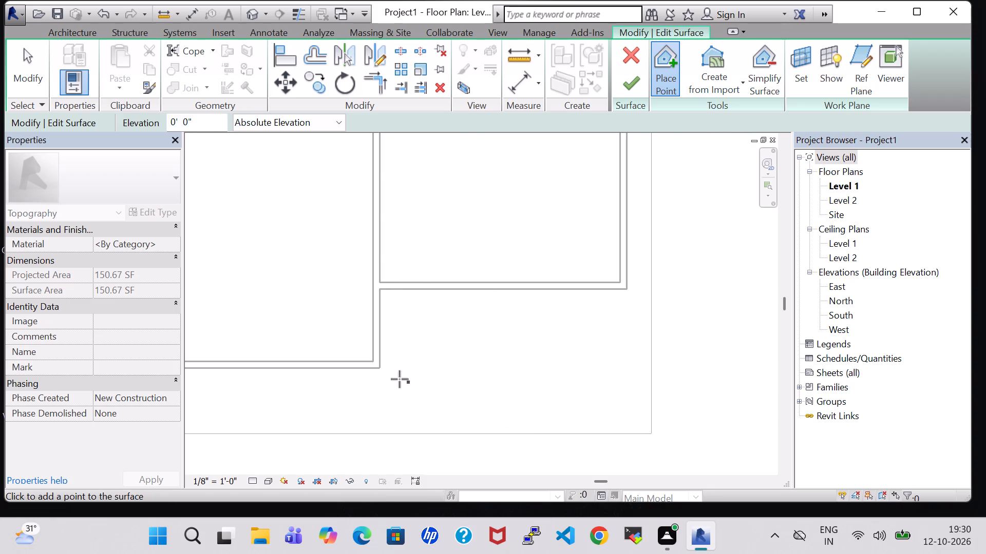
click(380, 370)
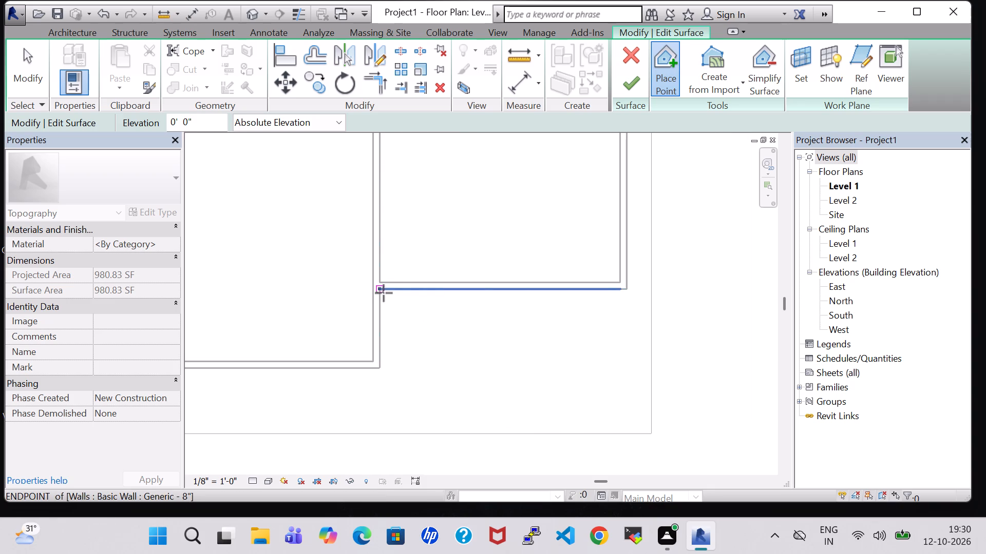
click(380, 292)
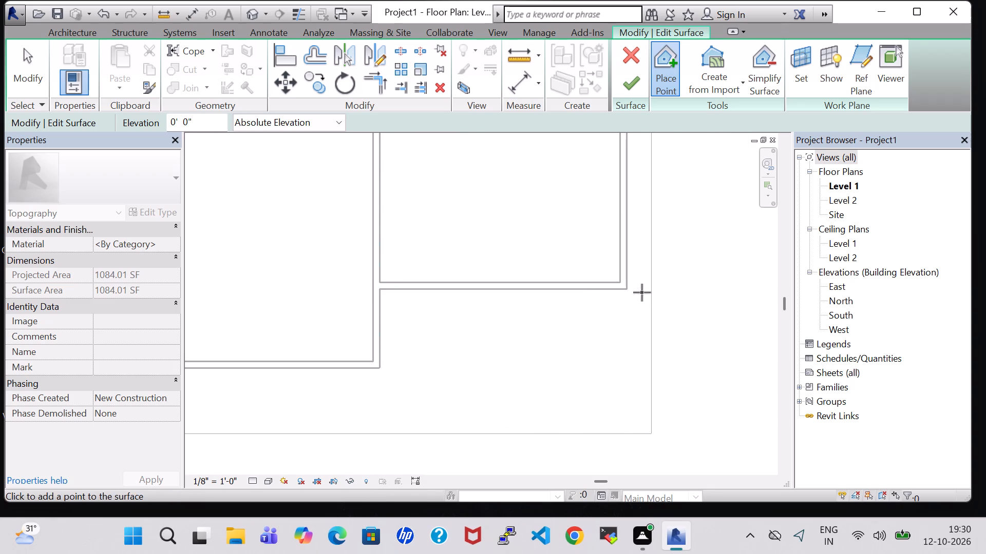
click(649, 292)
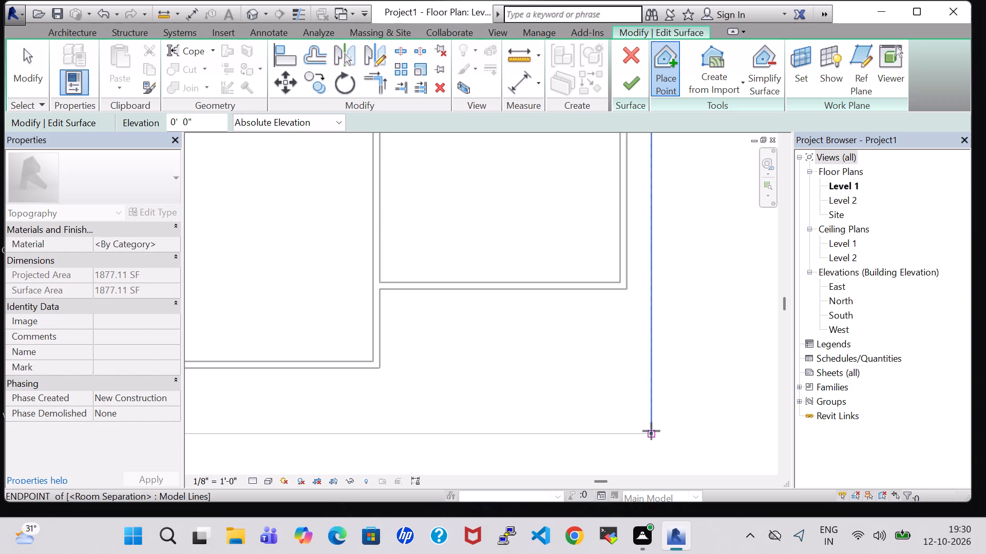
click(651, 431)
Place surface points at the building's outer northeast wall corner and the boundary's northeast corner, and finish the toposurface.
middle_drag(646, 303, 644, 436)
scroll(643, 299, down, 2)
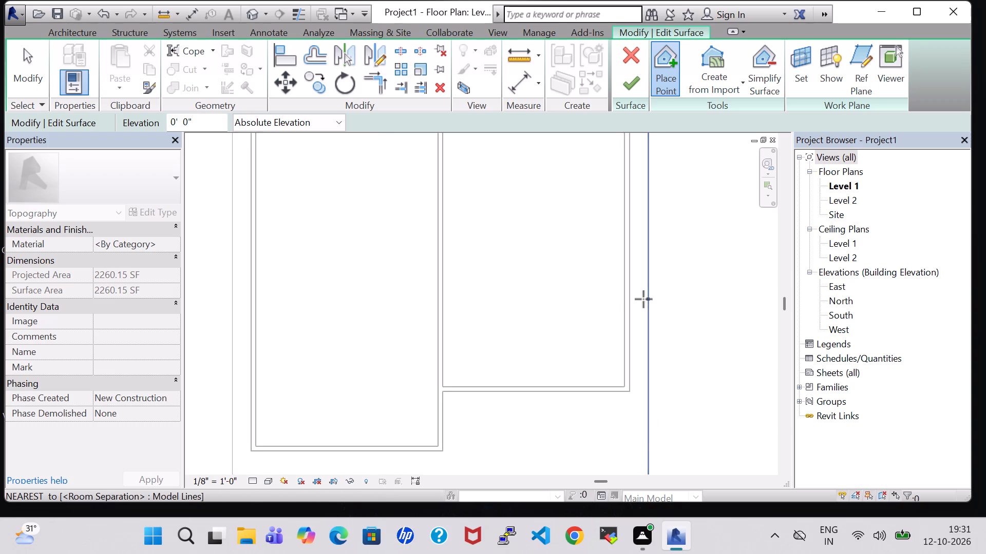
scroll(643, 299, down, 5)
middle_drag(642, 295, 643, 365)
scroll(643, 333, up, 8)
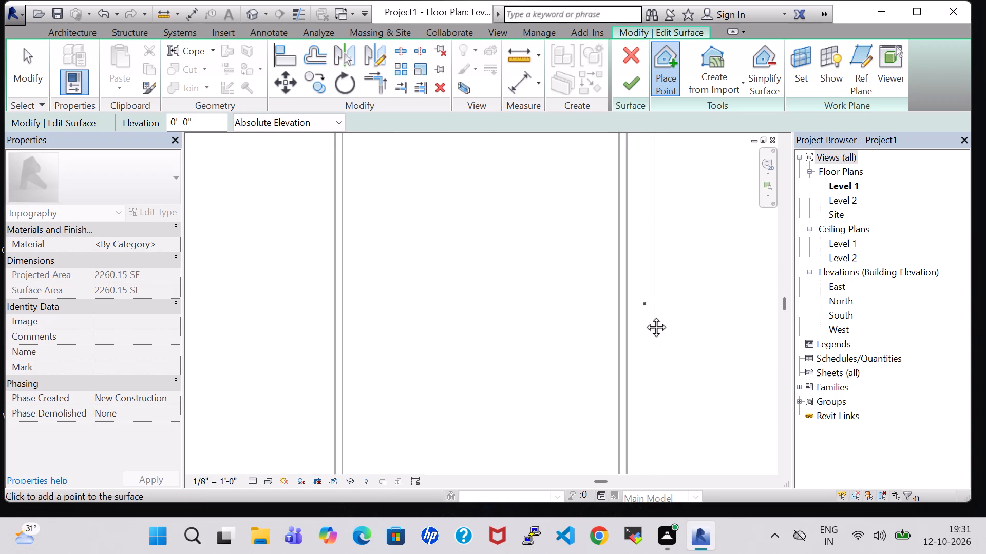
middle_drag(644, 309, 639, 432)
middle_drag(634, 269, 610, 411)
scroll(607, 353, up, 4)
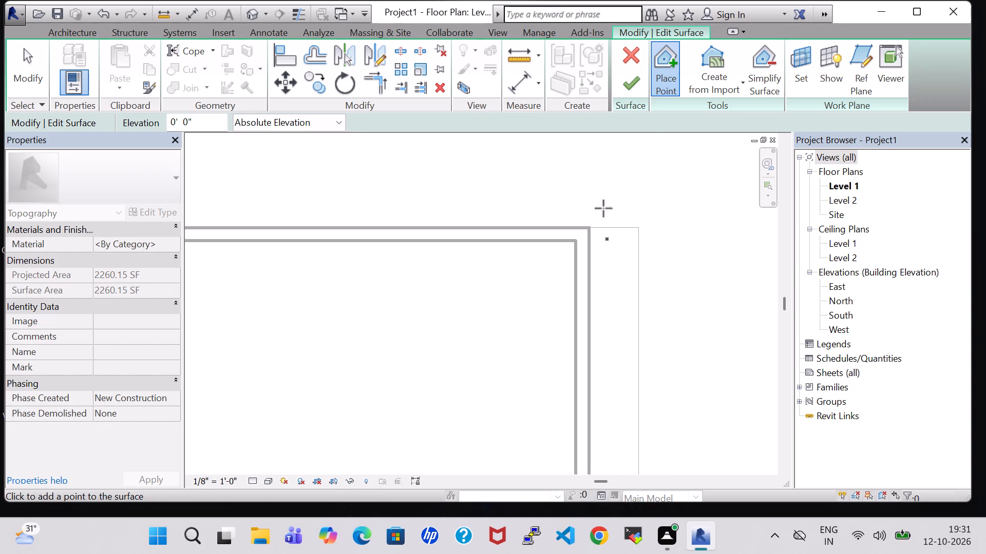
click(594, 228)
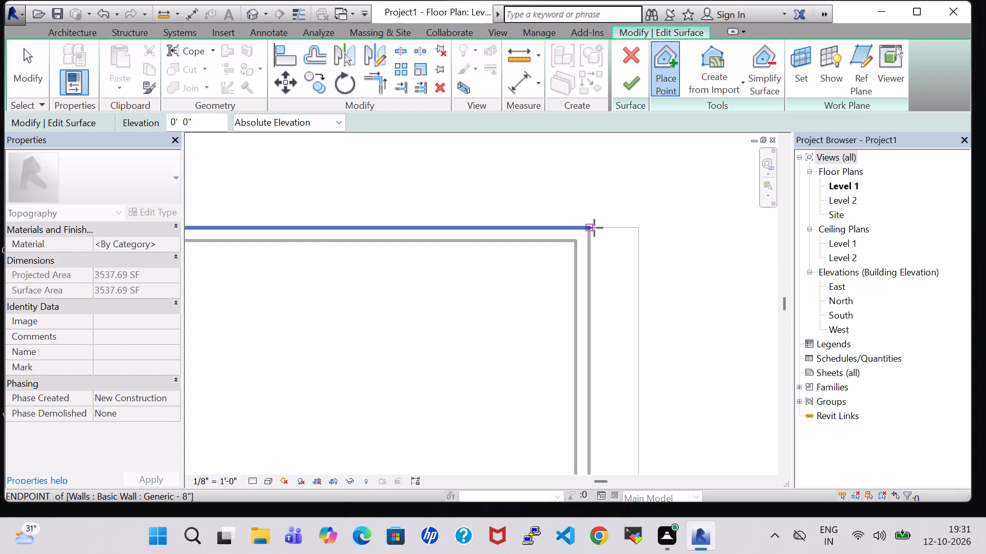
click(637, 229)
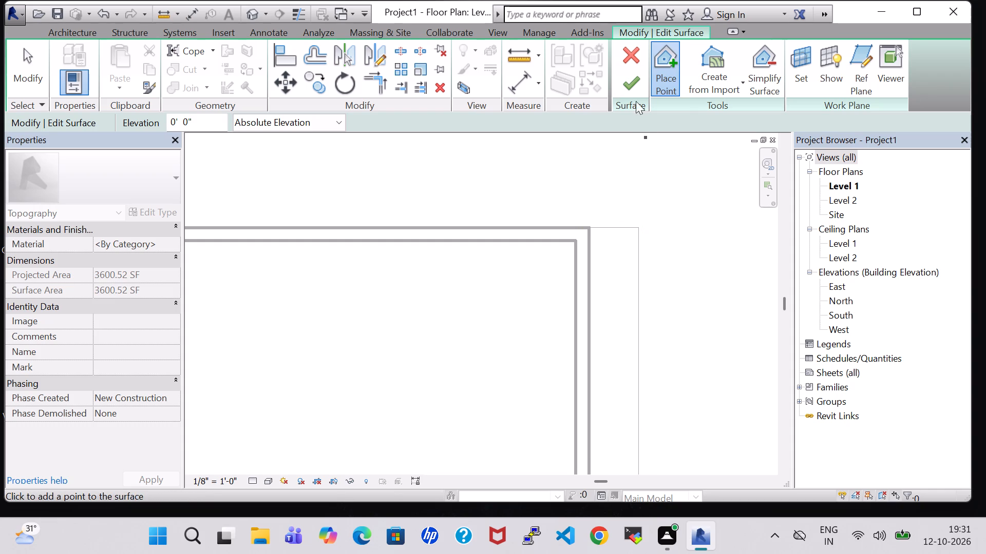
click(633, 86)
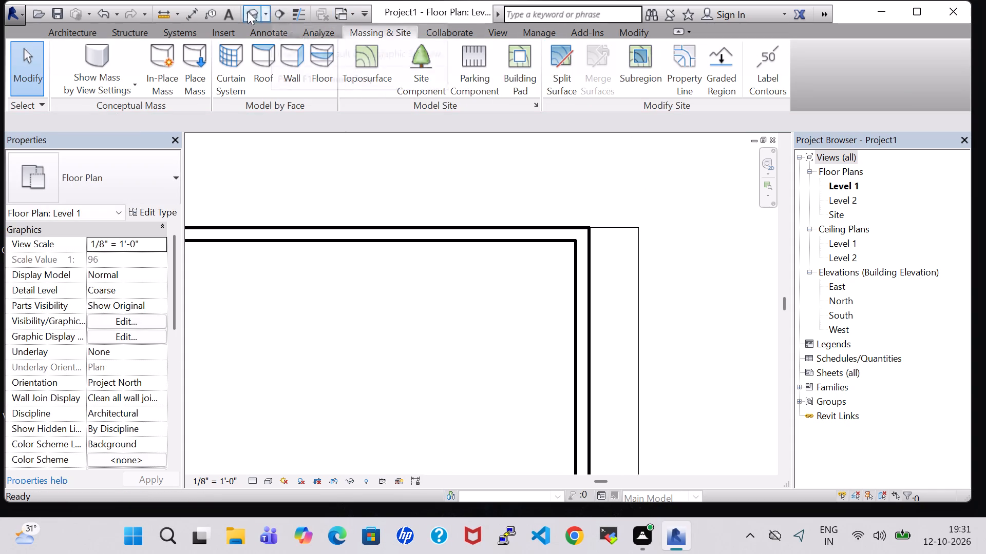
Open the default 3D view to examine the building and its surrounding surface.
click(250, 13)
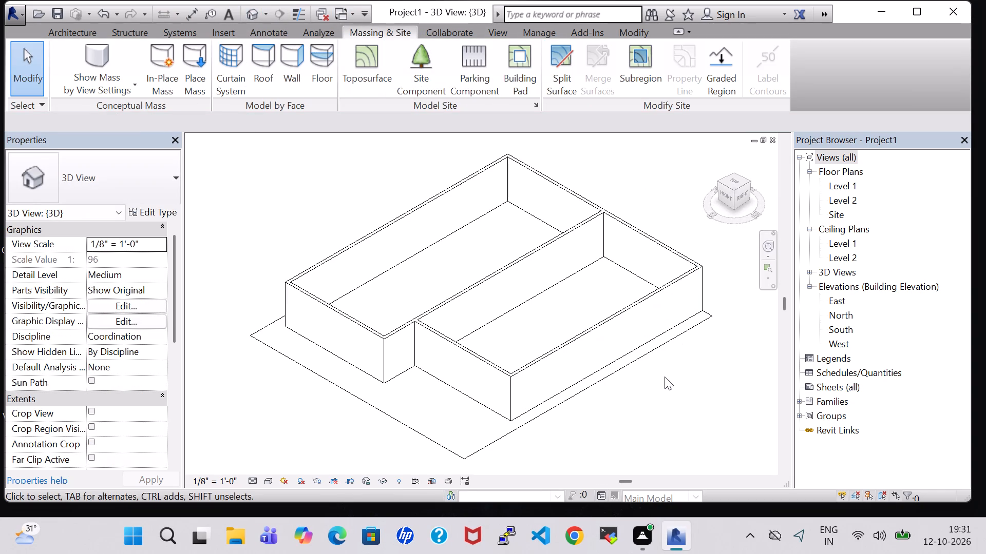
Set the 3D view's visual style to Realistic and view the building from the front.
click(265, 480)
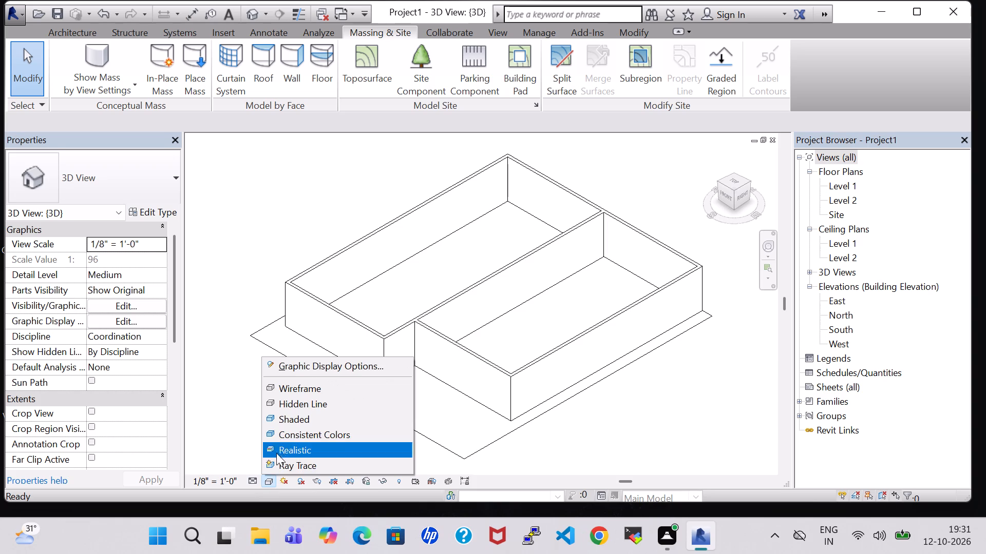
click(278, 447)
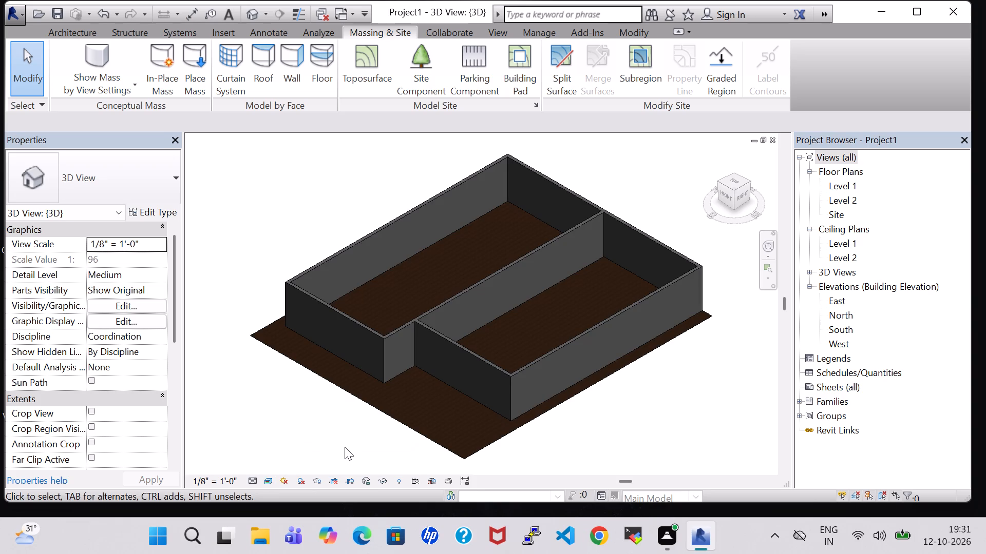
shift+middle_drag(345, 447, 426, 413)
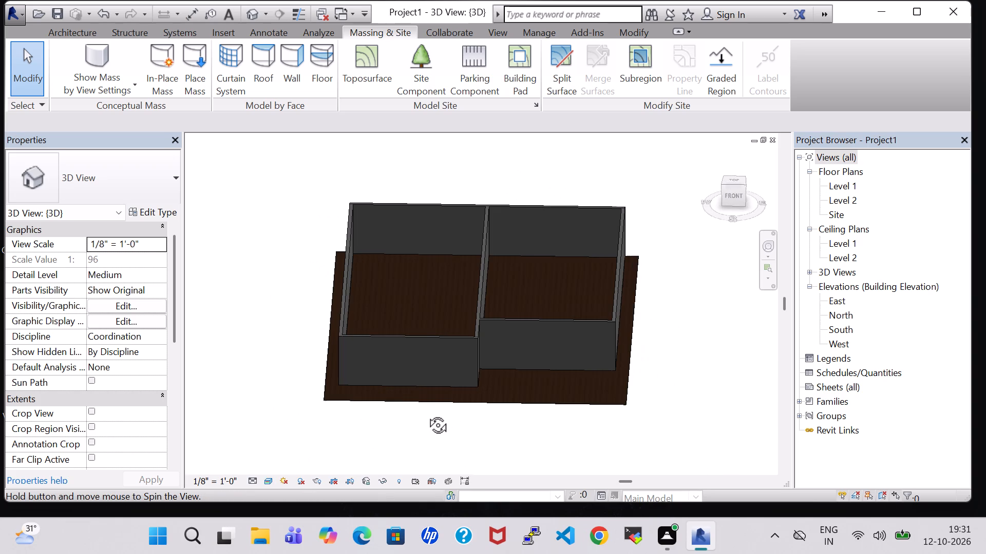
shift+middle_drag(426, 413, 427, 410)
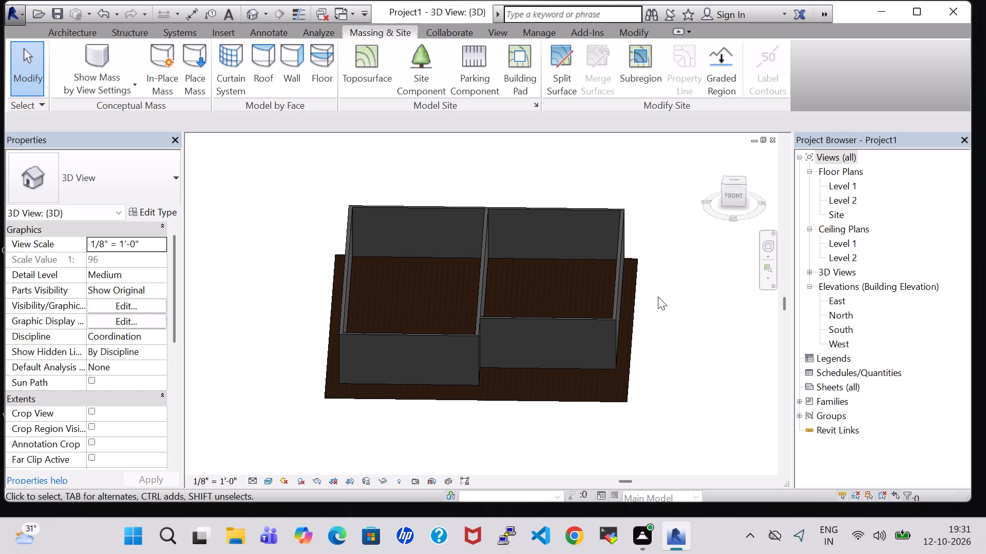
On Level 1, create a Handrail - Rectangular railing about 2' 5" long from the building's outer northwest corner to the boundary's northwest corner.
double_click(844, 181)
scroll(521, 303, down, 4)
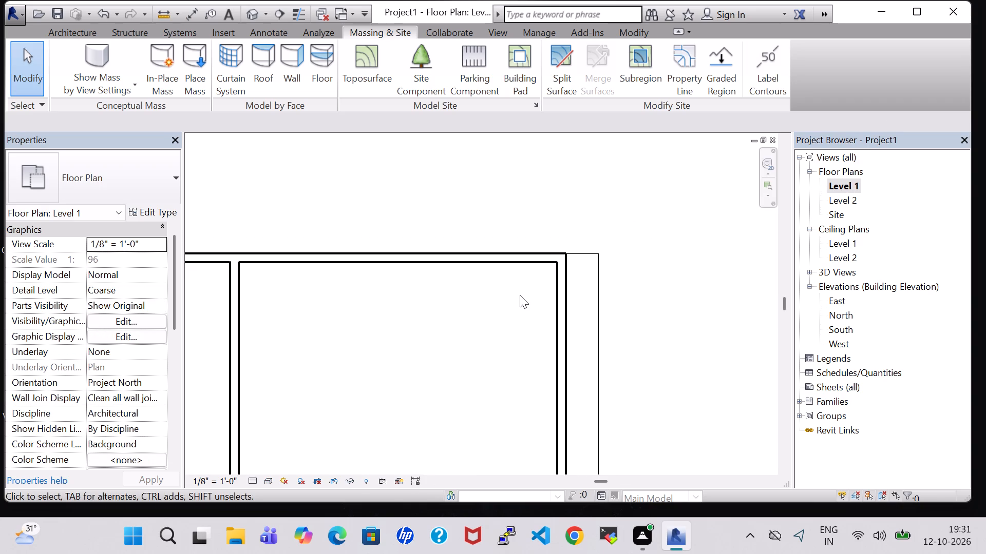
scroll(520, 295, down, 3)
middle_drag(670, 333, 747, 323)
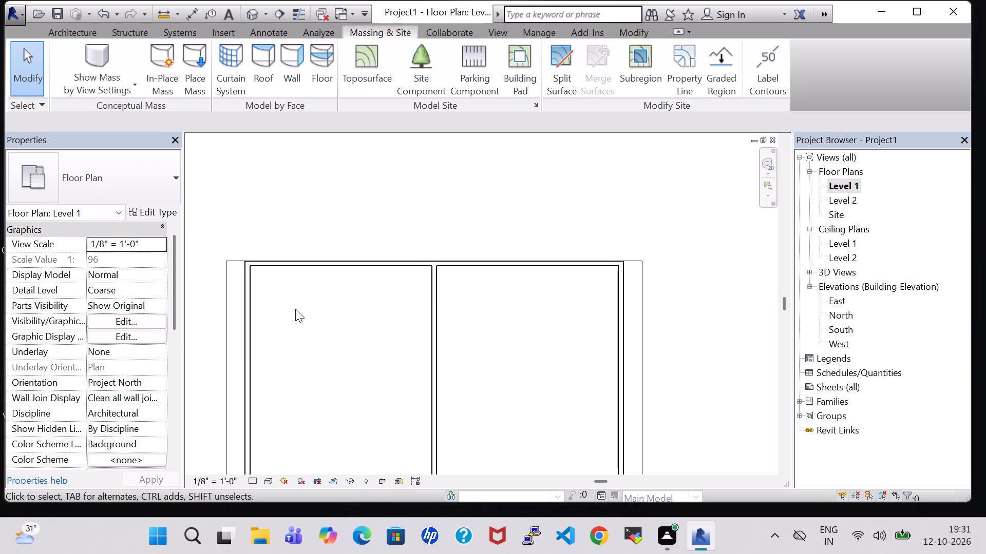
scroll(295, 309, up, 4)
middle_drag(292, 292, 438, 343)
scroll(438, 343, up, 4)
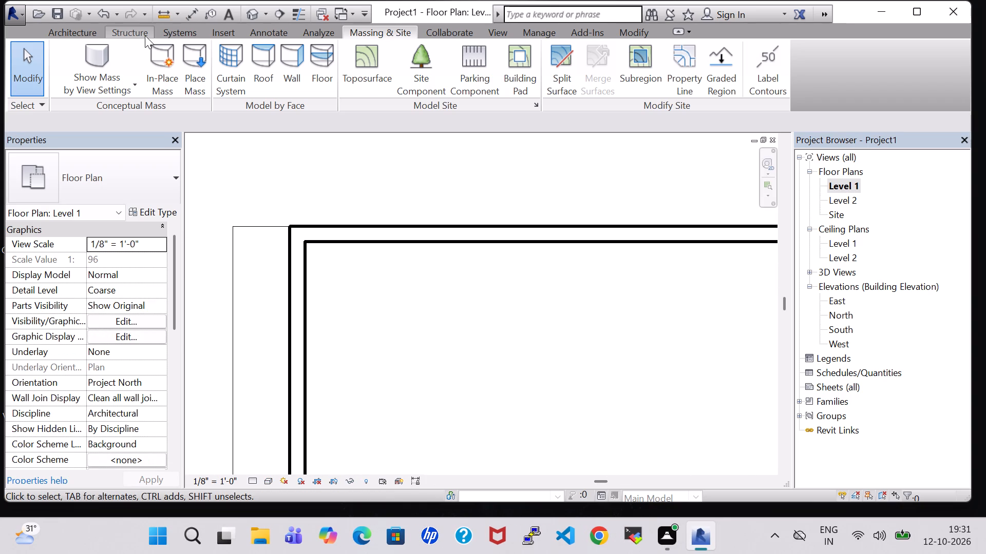
click(89, 30)
click(376, 53)
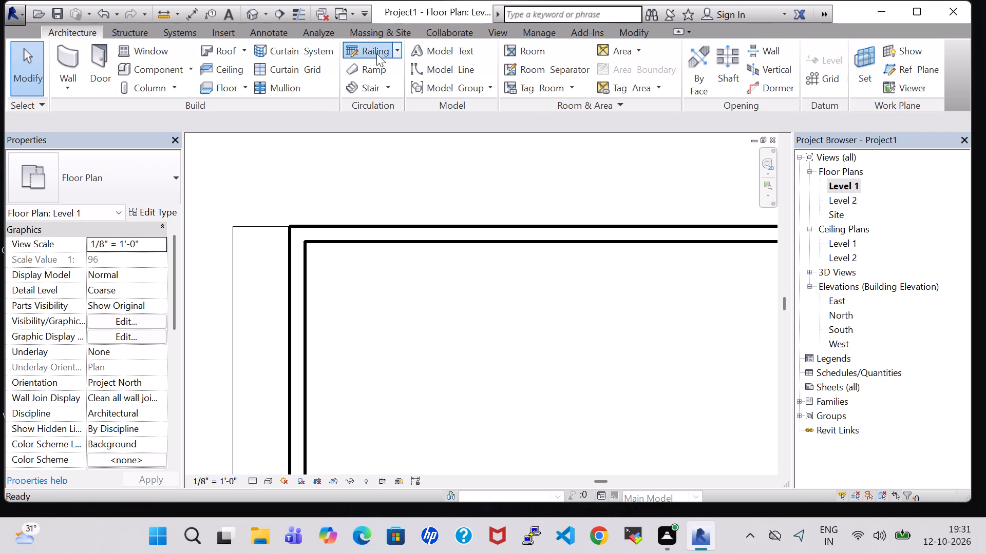
scroll(313, 189, up, 8)
middle_drag(313, 189, 706, 194)
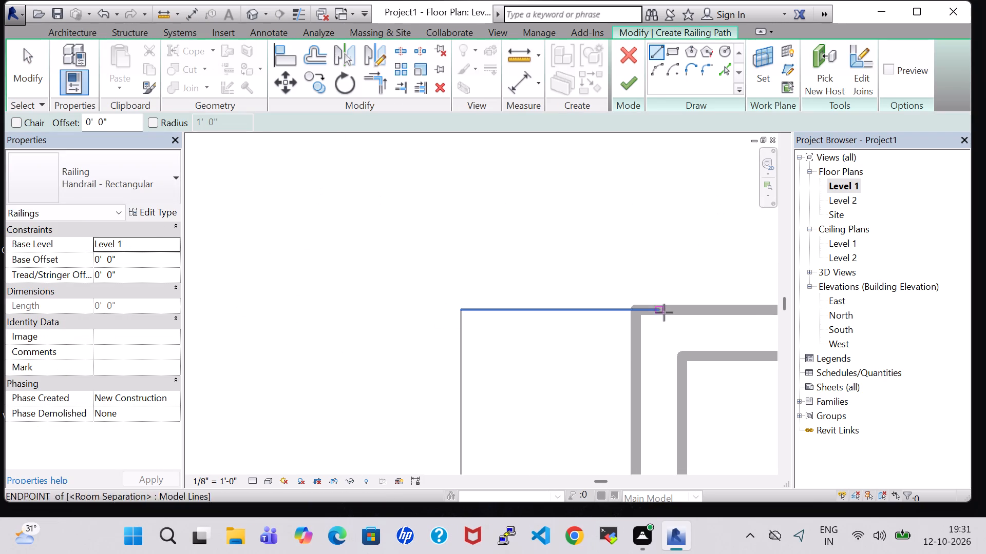
scroll(631, 309, up, 6)
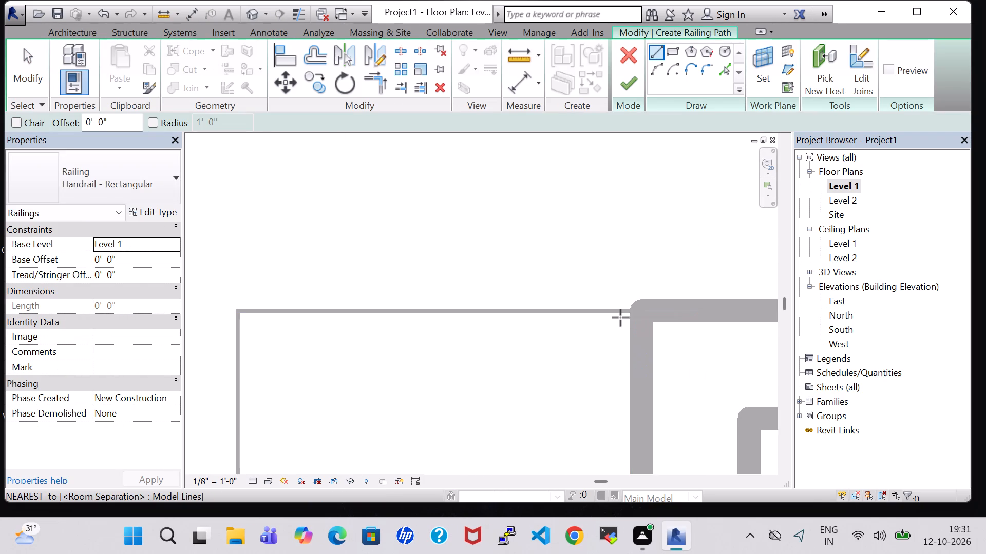
scroll(628, 310, up, 6)
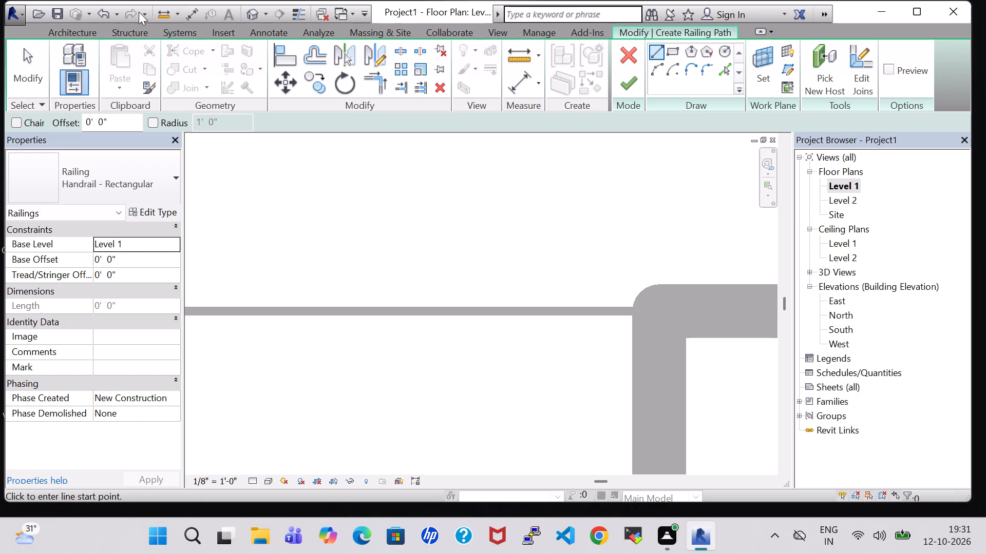
click(60, 30)
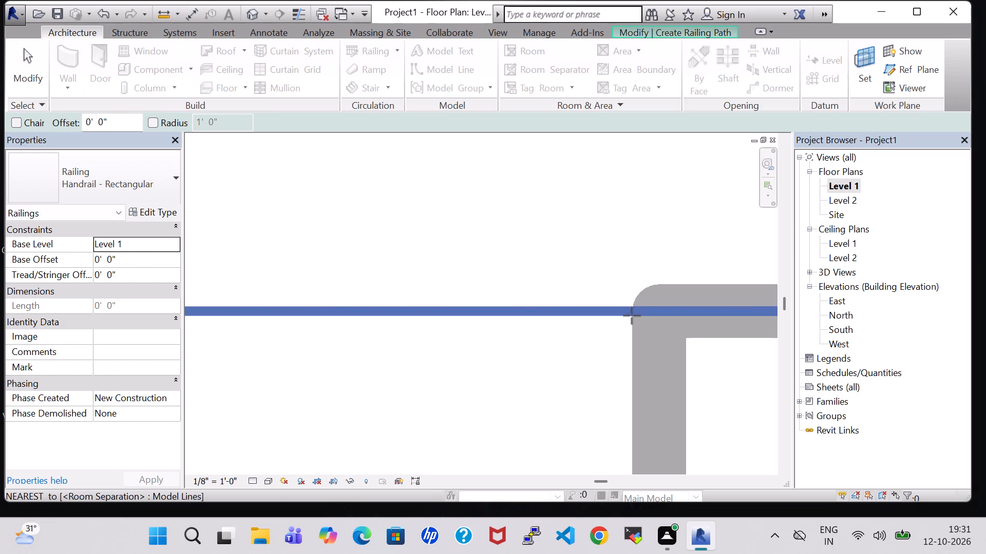
click(632, 312)
middle_drag(433, 319, 623, 299)
middle_drag(419, 277, 508, 282)
scroll(319, 287, down, 5)
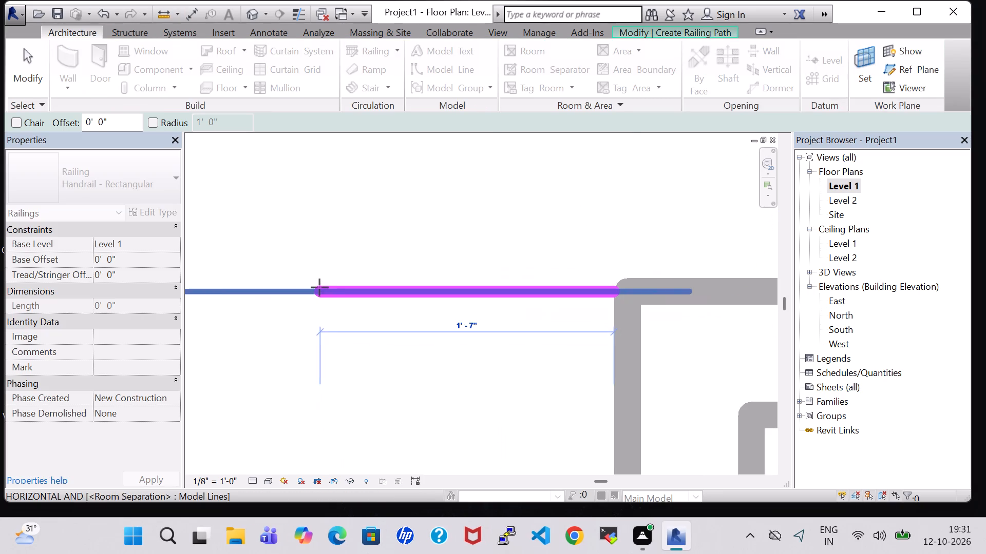
middle_drag(318, 287, 444, 269)
click(293, 268)
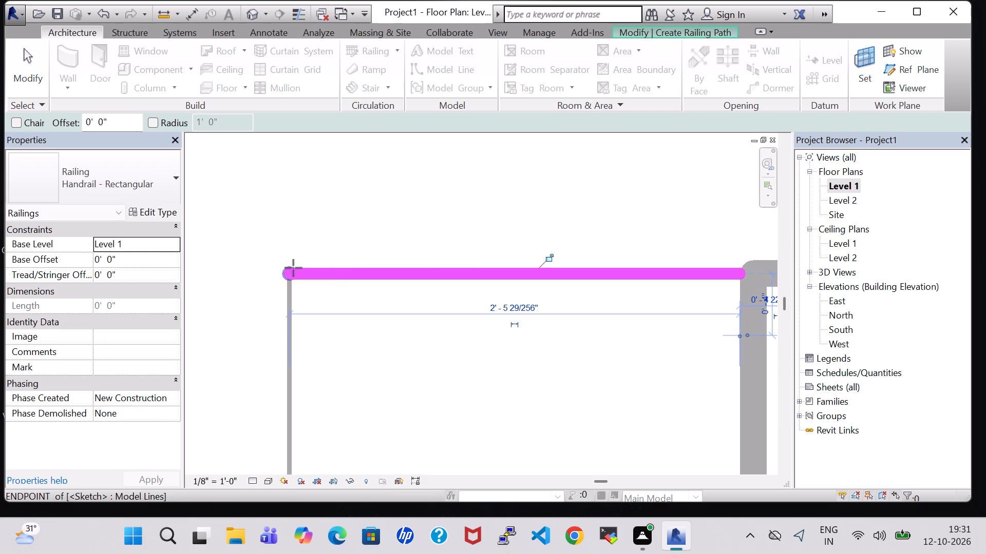
scroll(540, 268, down, 2)
key(Escape)
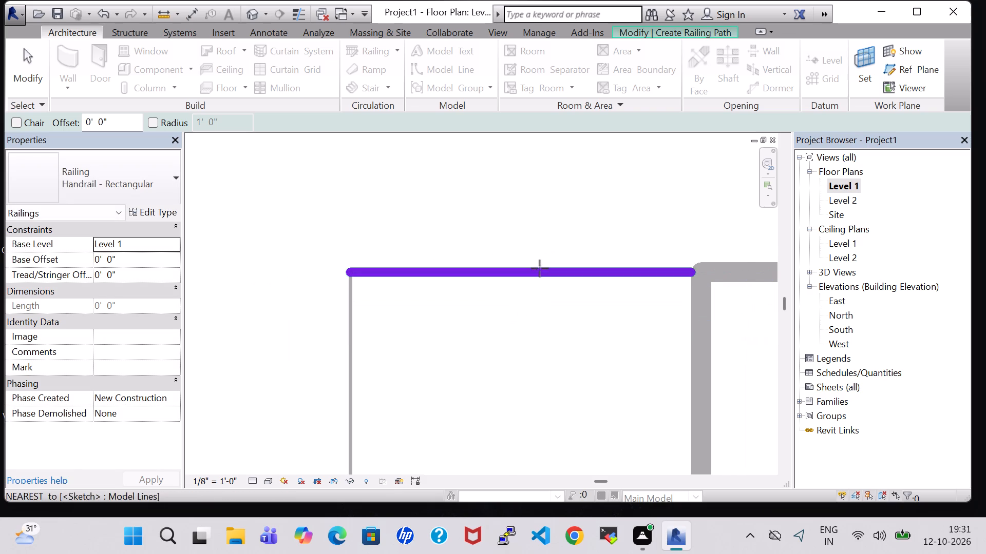
key(Escape)
click(631, 82)
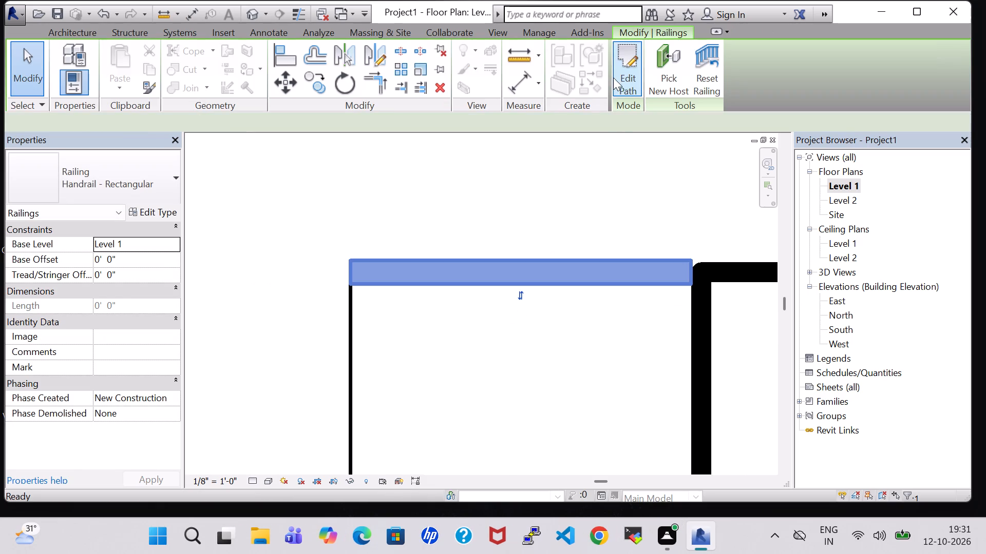
Open the default 3D view and examine the new railing at the building's northwest corner.
click(248, 13)
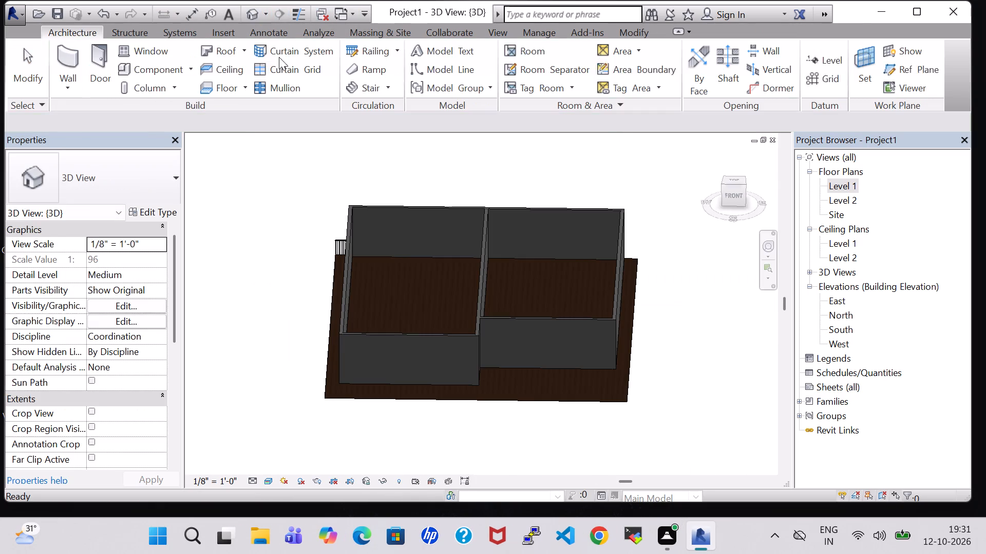
ctrl+middle_drag(282, 322, 291, 323)
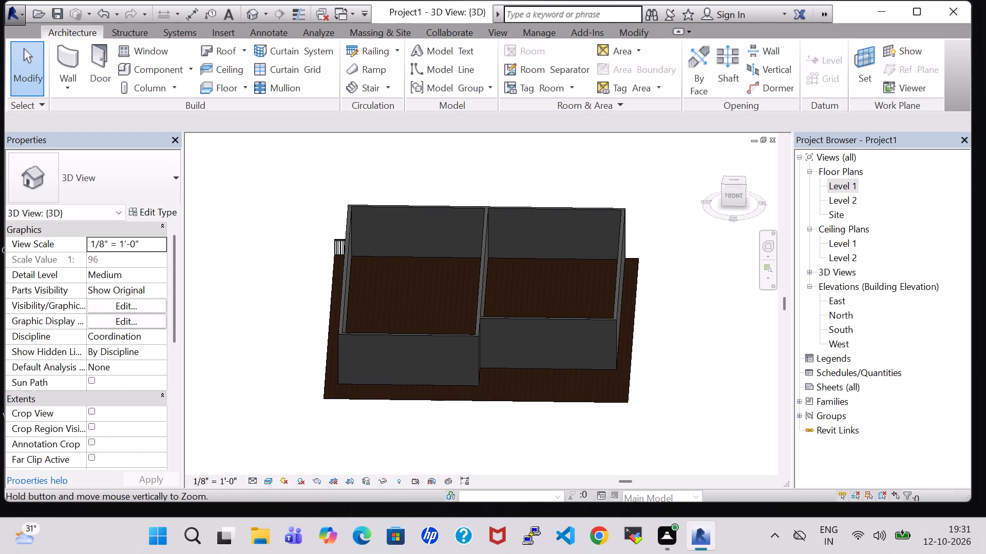
ctrl+middle_drag(291, 323, 387, 329)
shift+middle_drag(290, 348, 332, 344)
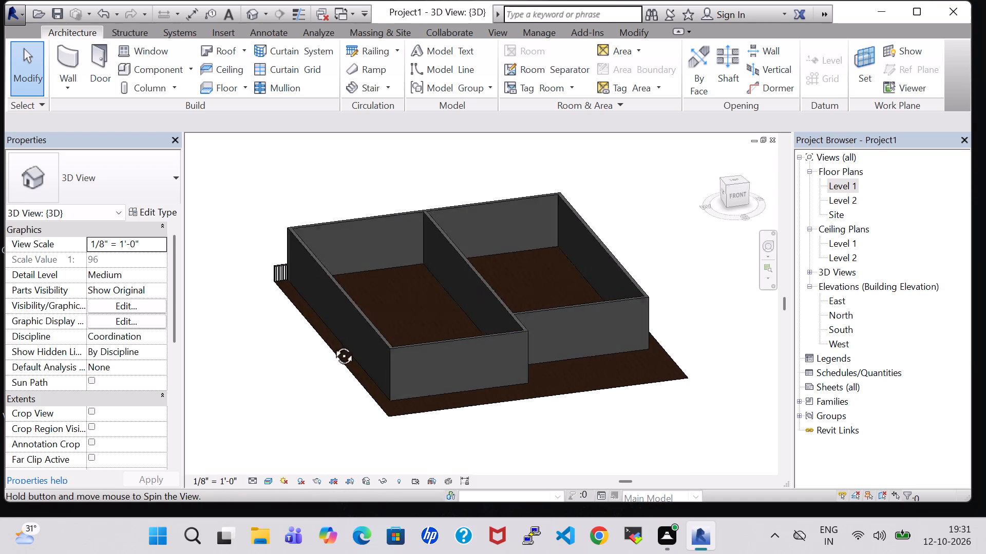
shift+middle_drag(332, 344, 478, 344)
scroll(386, 427, up, 2)
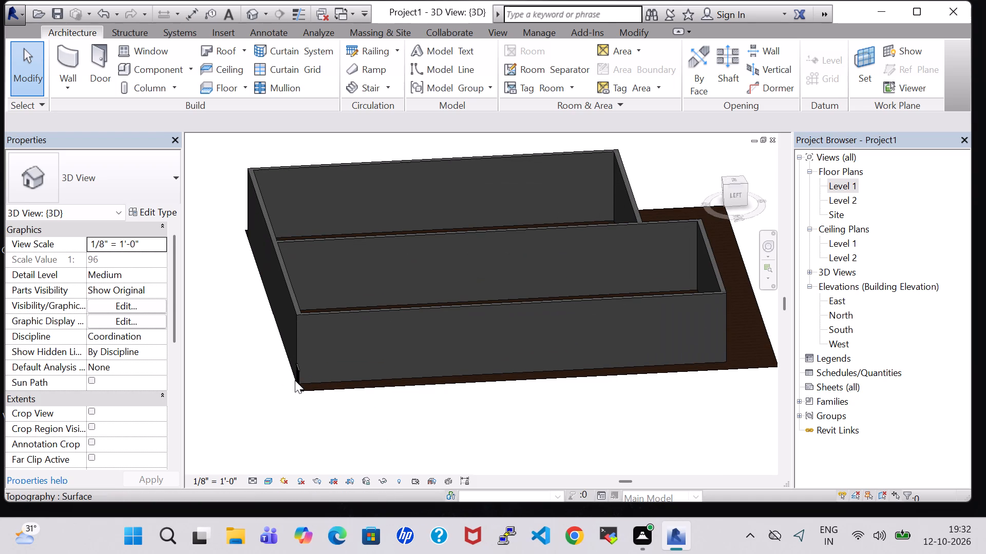
scroll(303, 374, up, 5)
Review the type properties of the northwest corner railing without editing them.
click(290, 374)
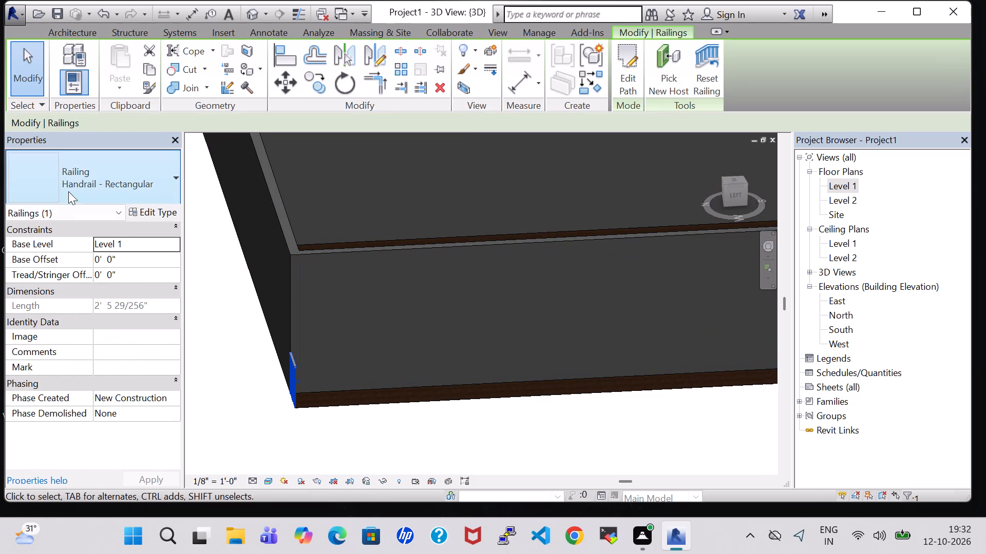
click(167, 209)
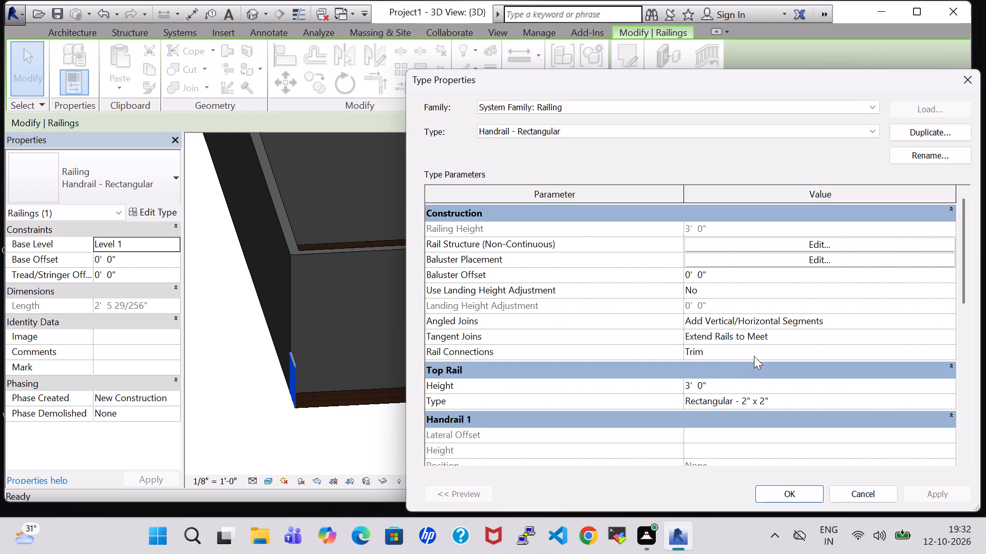
scroll(745, 354, down, 1)
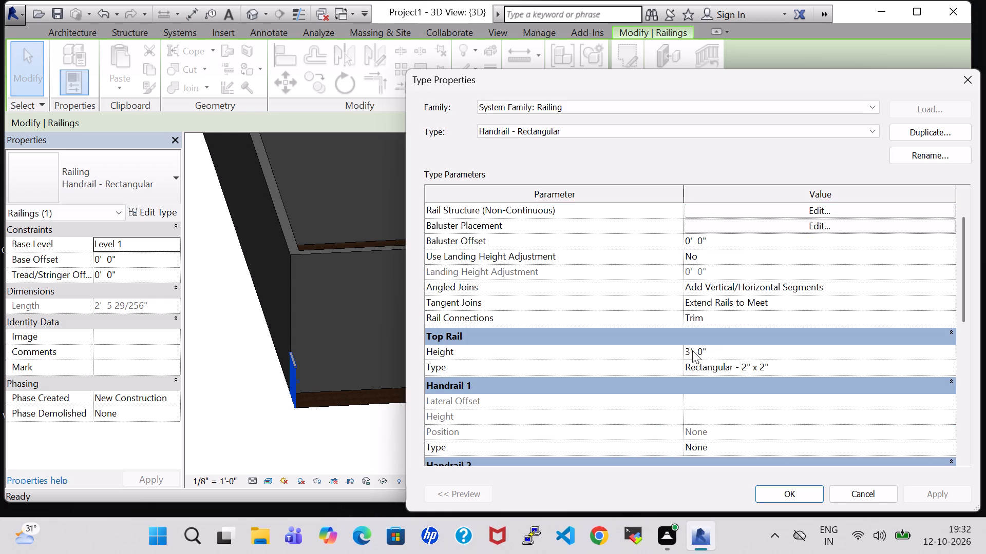
click(769, 490)
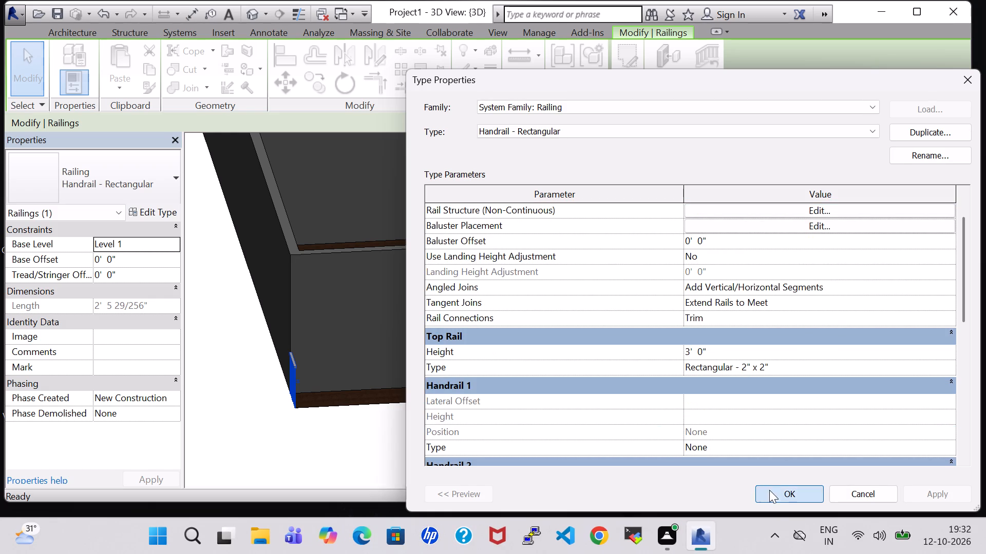
click(155, 215)
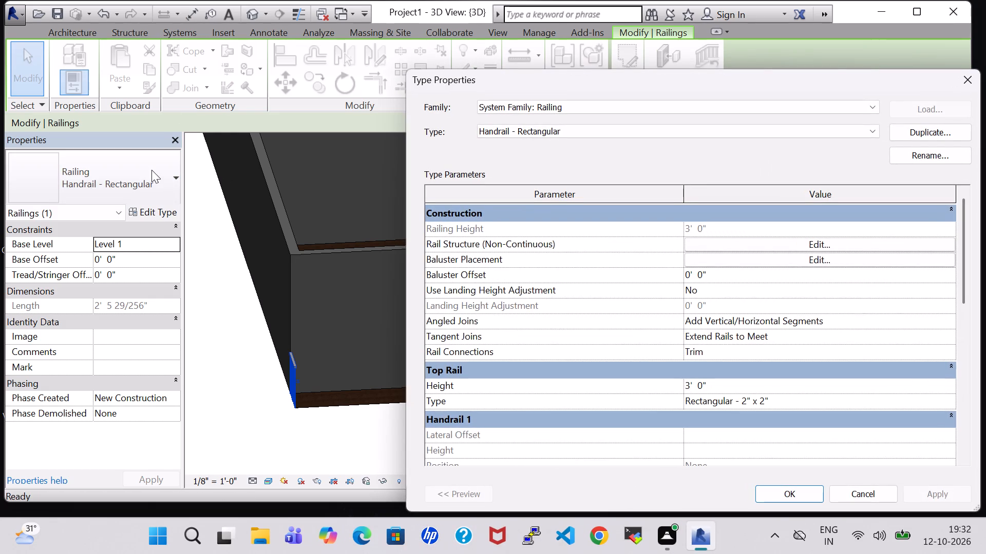
click(974, 88)
Change the northwest corner railing's type to Glass Panel - Bottom Fill.
click(133, 174)
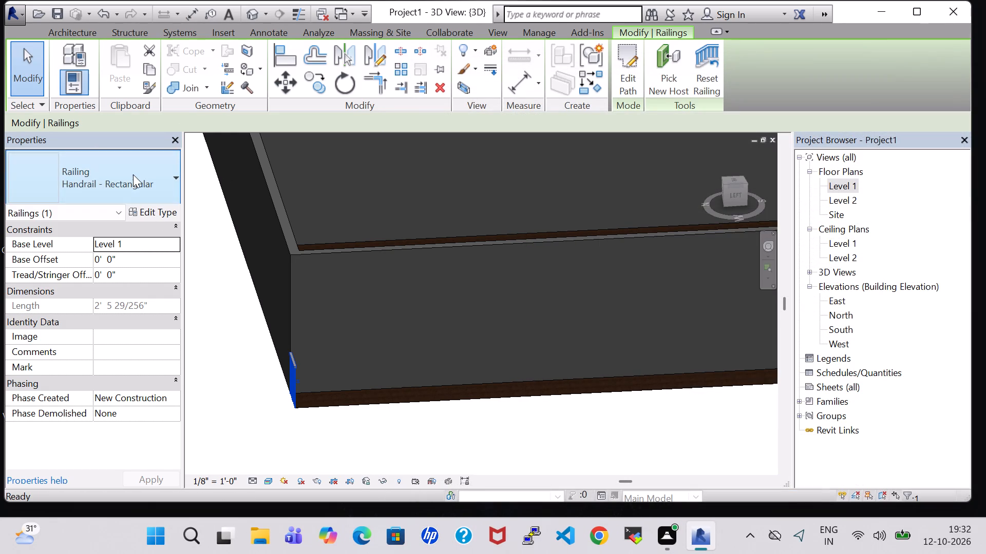
click(136, 247)
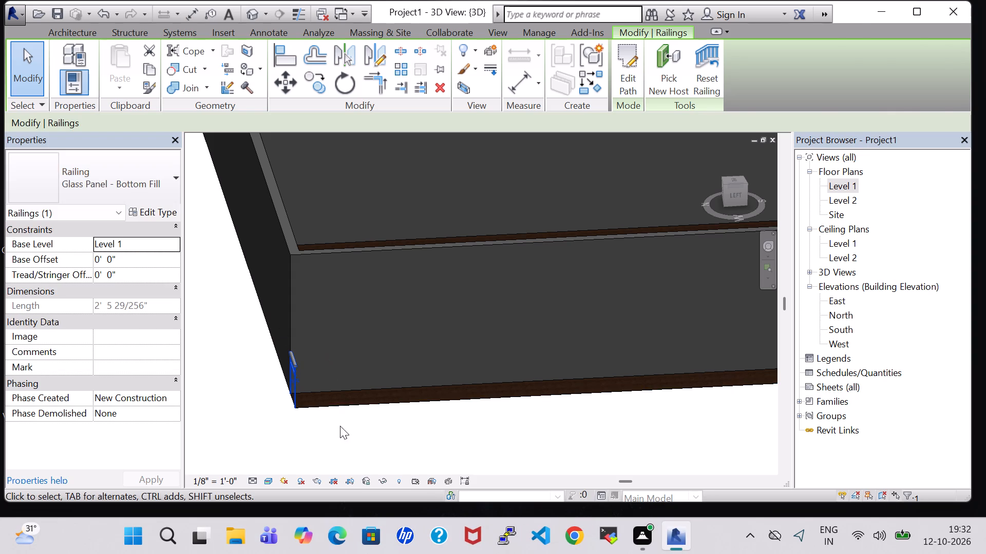
click(340, 438)
Examine the glass panel railing and the surface edge along the building's west side in 3D.
middle_drag(390, 460, 325, 454)
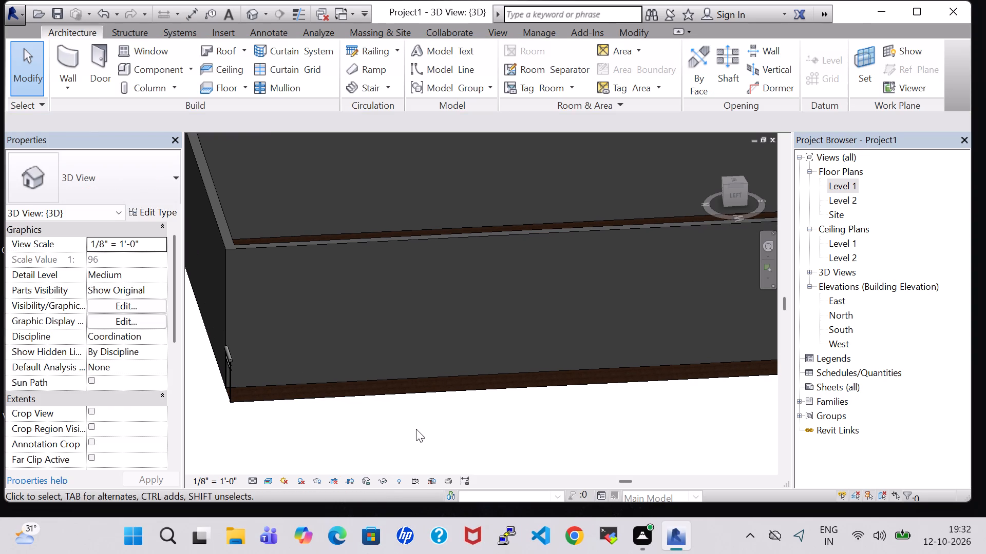
shift+middle_drag(434, 423, 378, 421)
scroll(389, 417, down, 2)
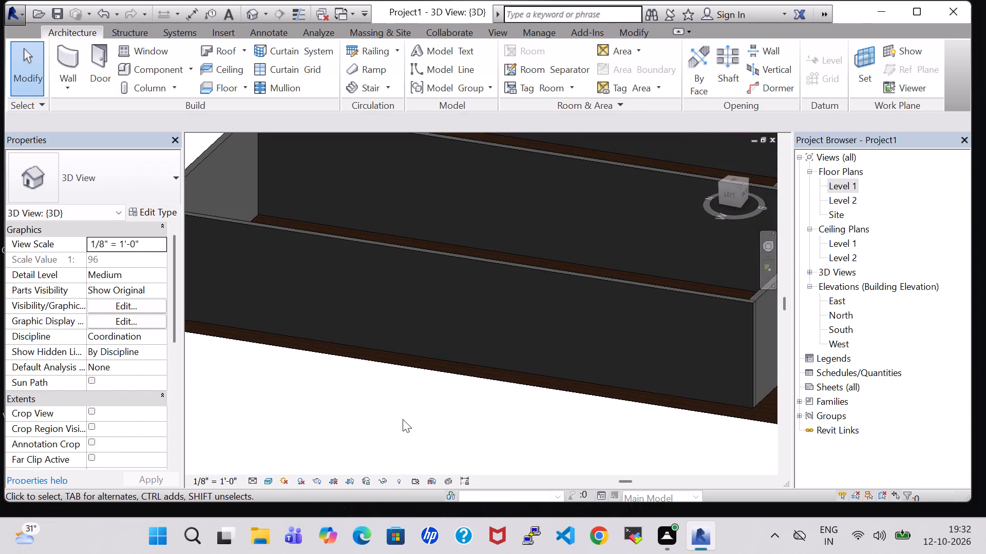
shift+middle_drag(403, 419, 423, 414)
middle_drag(377, 387, 400, 388)
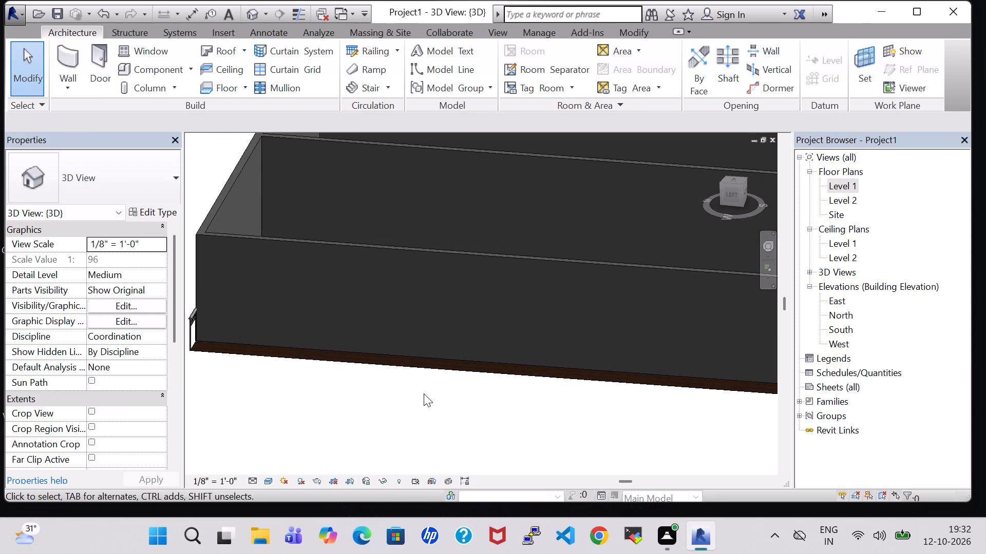
middle_drag(489, 402, 497, 398)
middle_drag(497, 398, 492, 398)
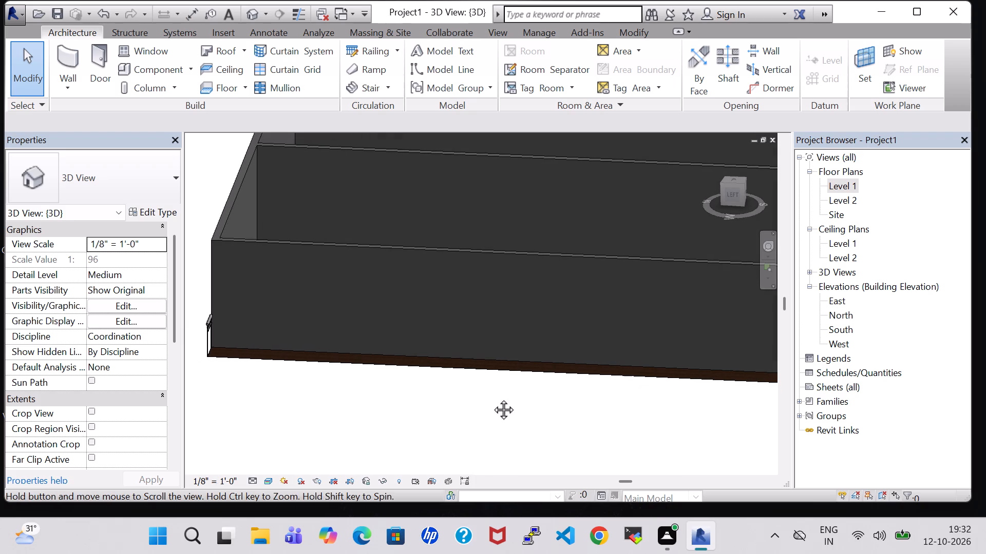
middle_drag(492, 398, 482, 400)
scroll(482, 400, down, 2)
middle_drag(537, 409, 545, 407)
middle_drag(545, 407, 531, 407)
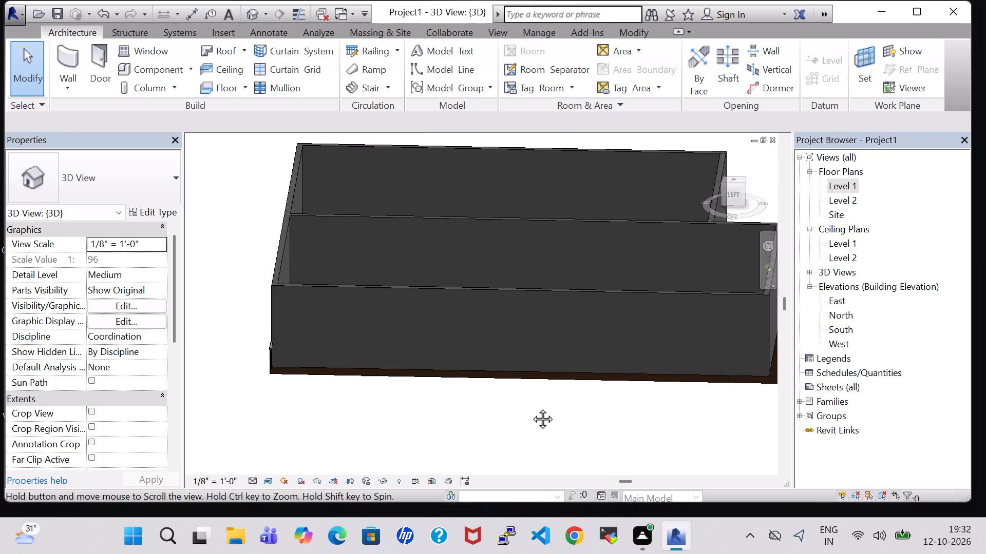
middle_drag(531, 407, 466, 411)
scroll(183, 299, up, 7)
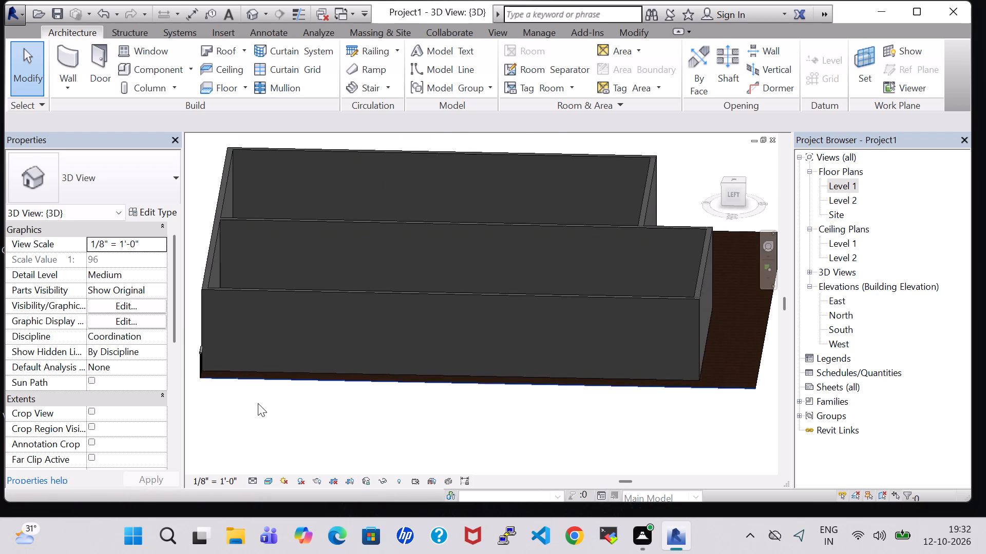
scroll(243, 407, up, 3)
middle_drag(243, 407, 309, 409)
scroll(304, 408, up, 5)
middle_drag(300, 406, 401, 403)
scroll(333, 383, up, 4)
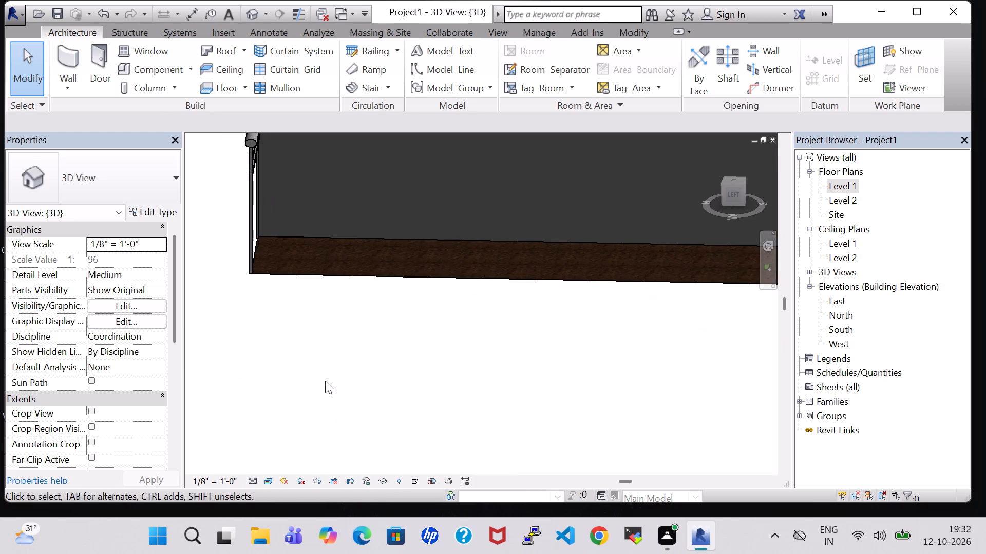
middle_drag(227, 287, 255, 299)
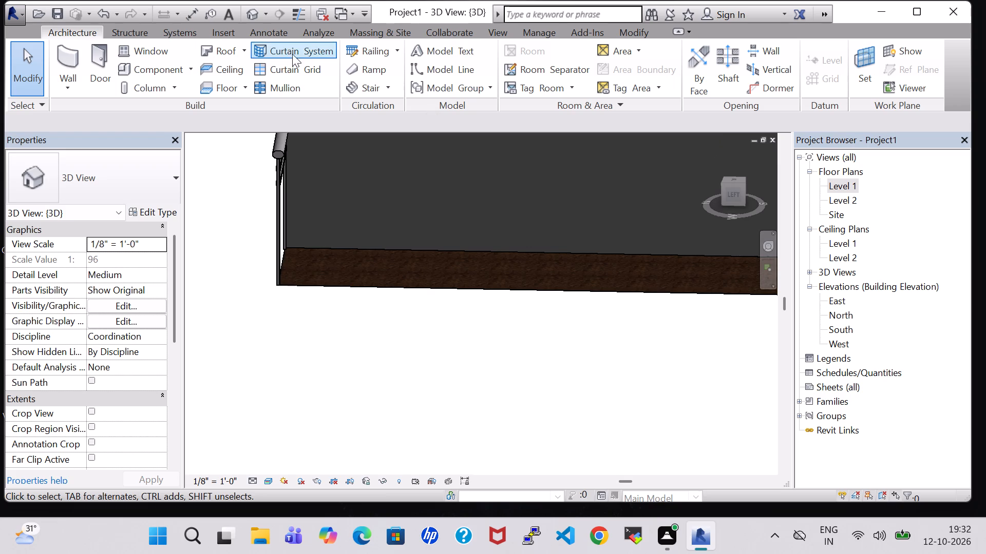
Create a railing about 64' 7" long on Level 1 along the surface's west edge, from the northwest corner to the southwest corner.
click(380, 47)
scroll(320, 250, up, 8)
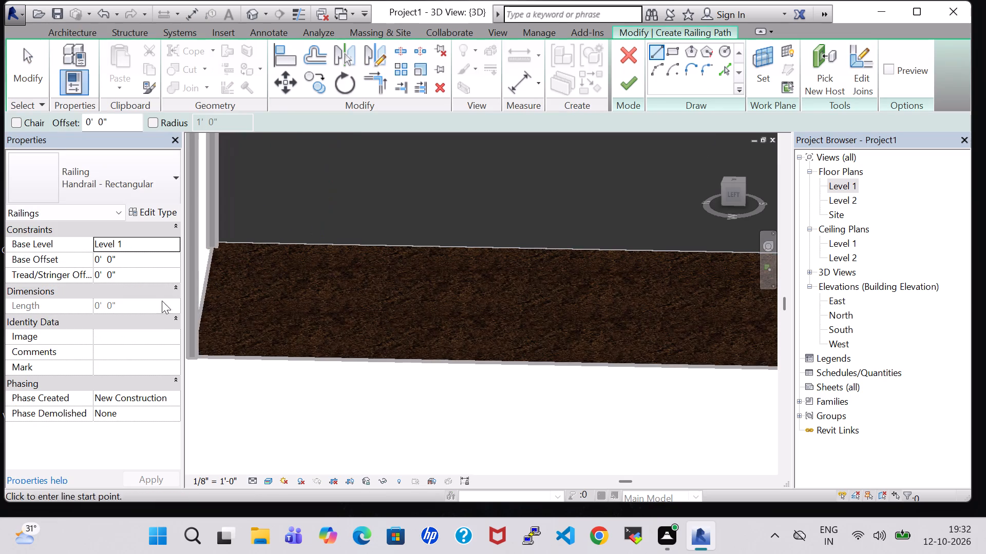
click(197, 358)
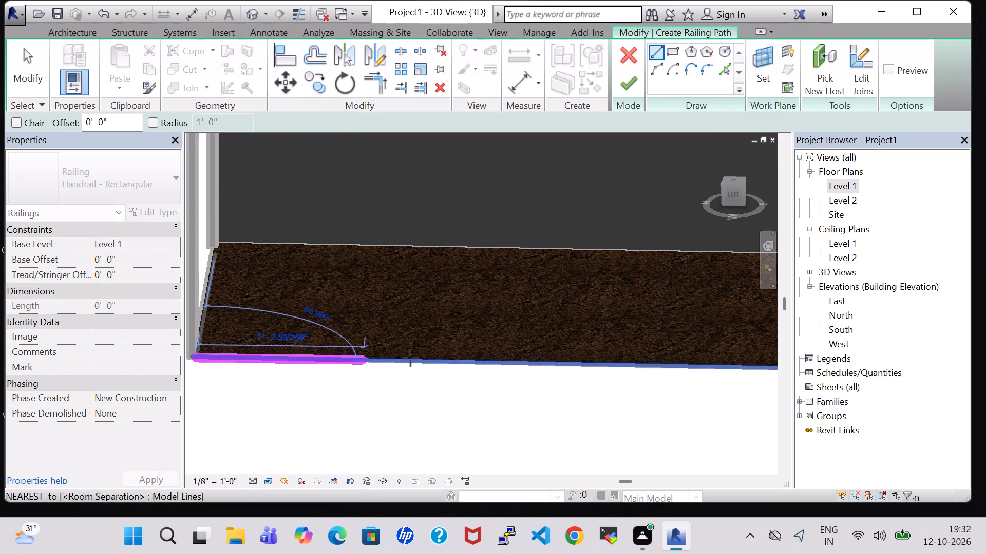
middle_drag(621, 366, 439, 377)
scroll(439, 377, down, 2)
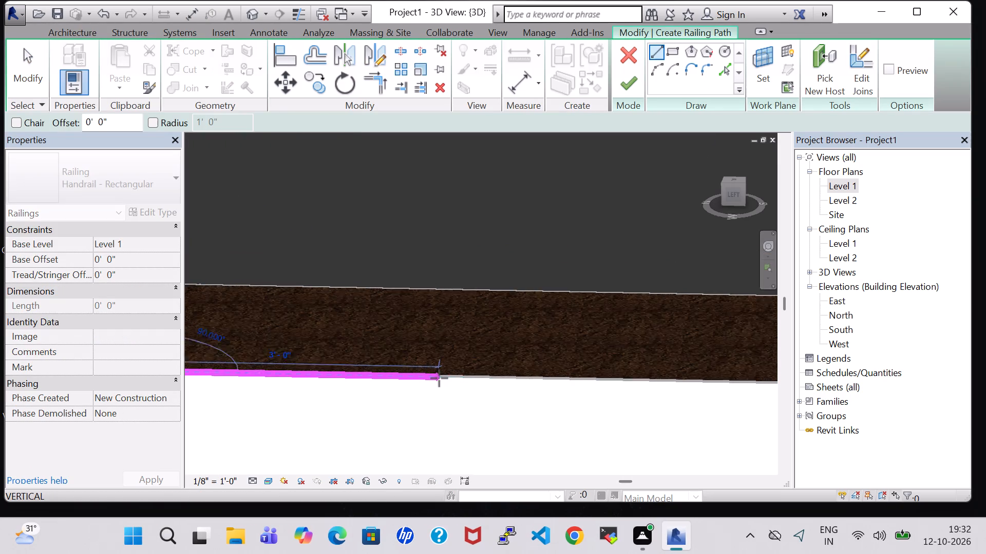
scroll(439, 378, down, 4)
middle_drag(532, 377, 521, 378)
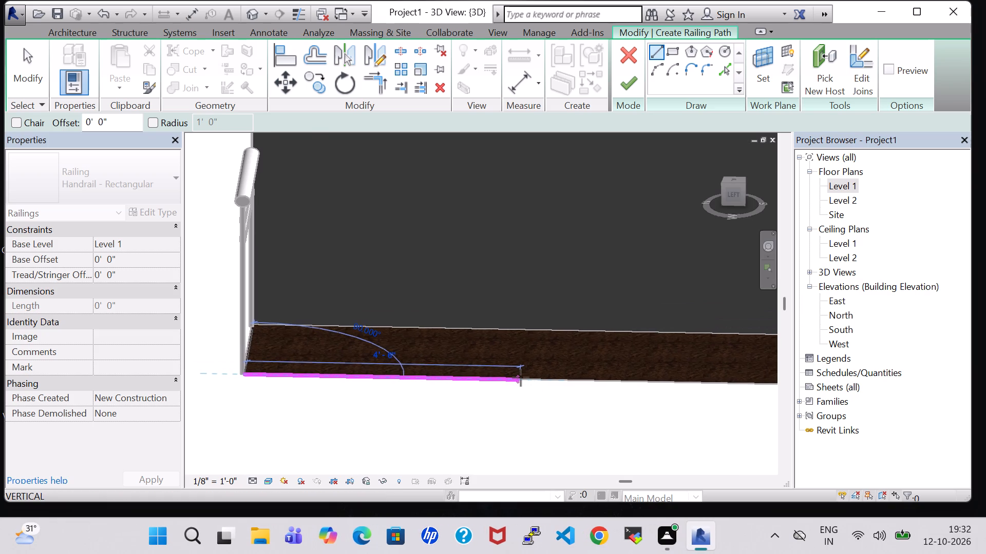
scroll(521, 378, down, 2)
middle_drag(521, 378, 428, 378)
middle_drag(502, 378, 392, 383)
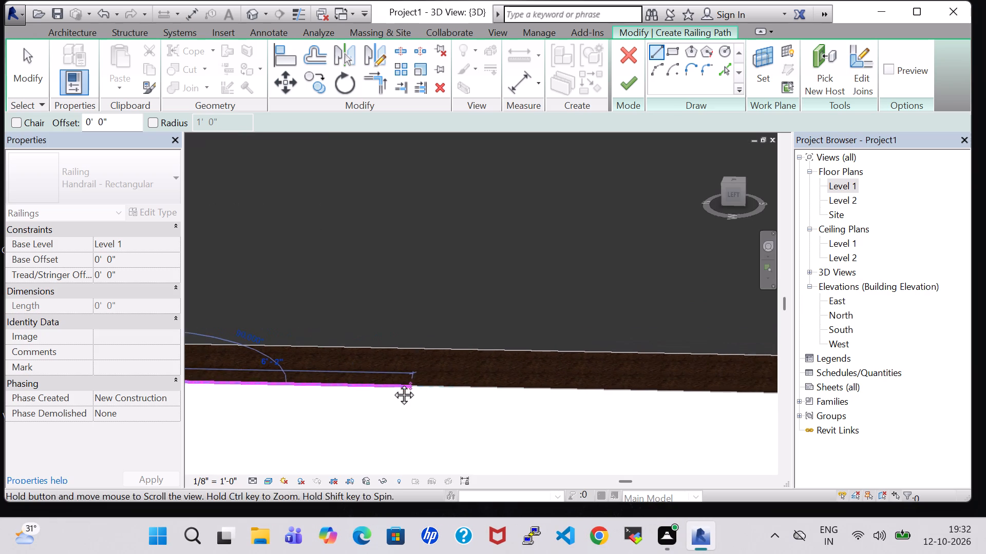
middle_drag(392, 383, 382, 383)
middle_drag(501, 391, 364, 386)
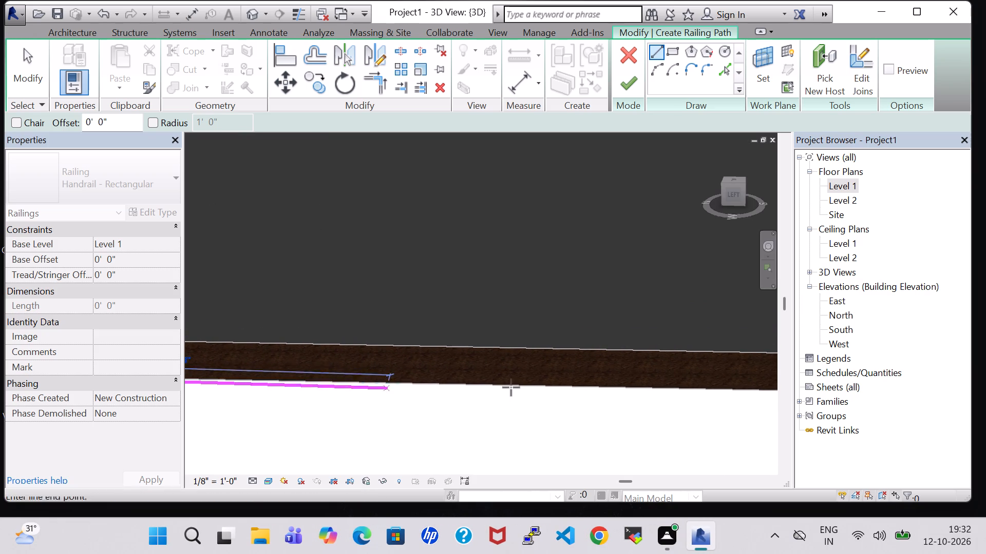
middle_drag(582, 387, 424, 386)
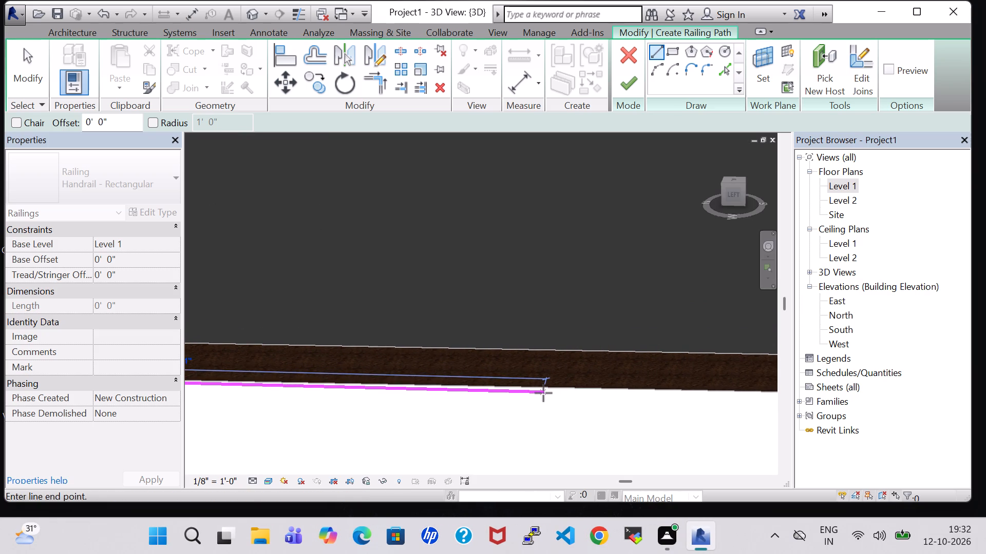
middle_drag(543, 387, 406, 385)
middle_drag(523, 384, 500, 384)
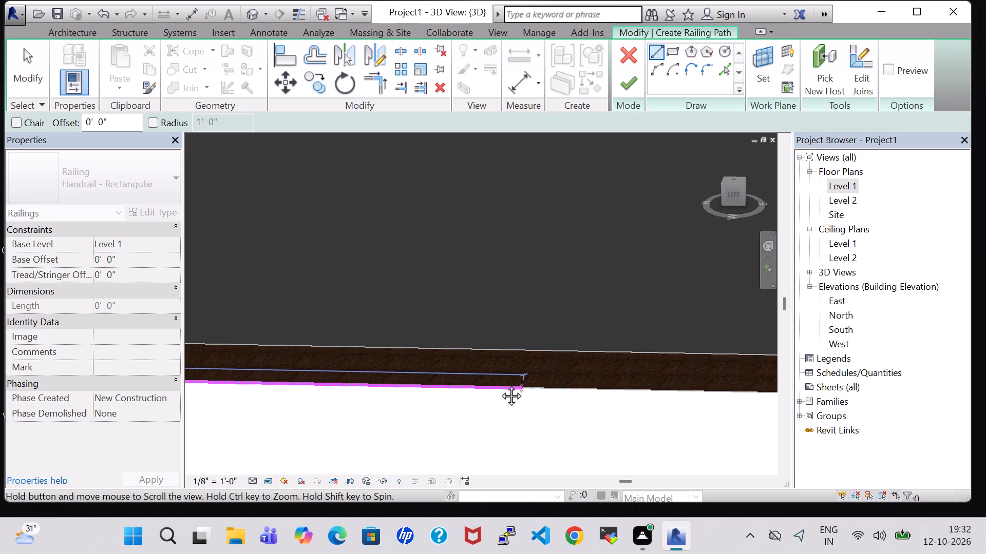
middle_drag(500, 384, 350, 384)
middle_drag(511, 388, 361, 385)
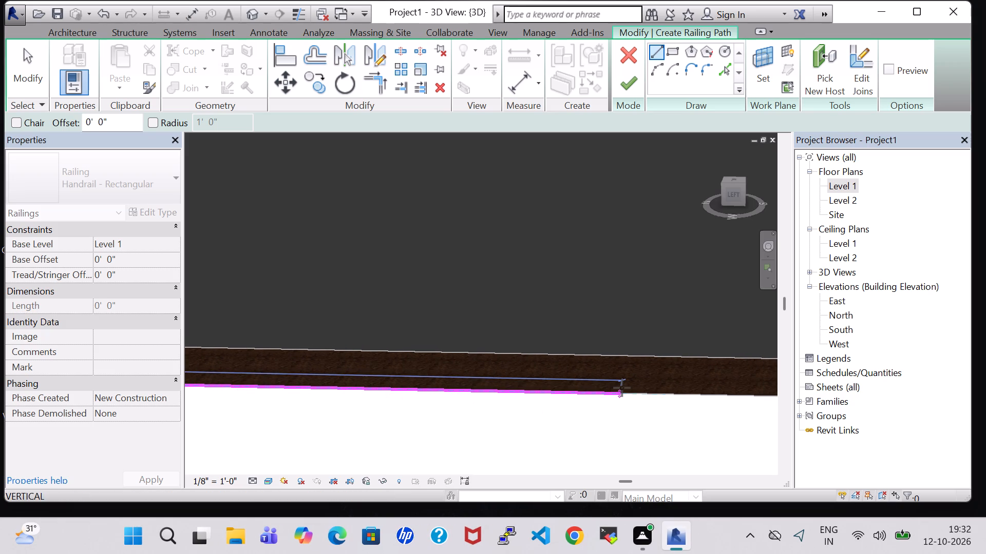
middle_drag(622, 388, 392, 388)
middle_drag(633, 391, 431, 389)
middle_drag(667, 394, 460, 391)
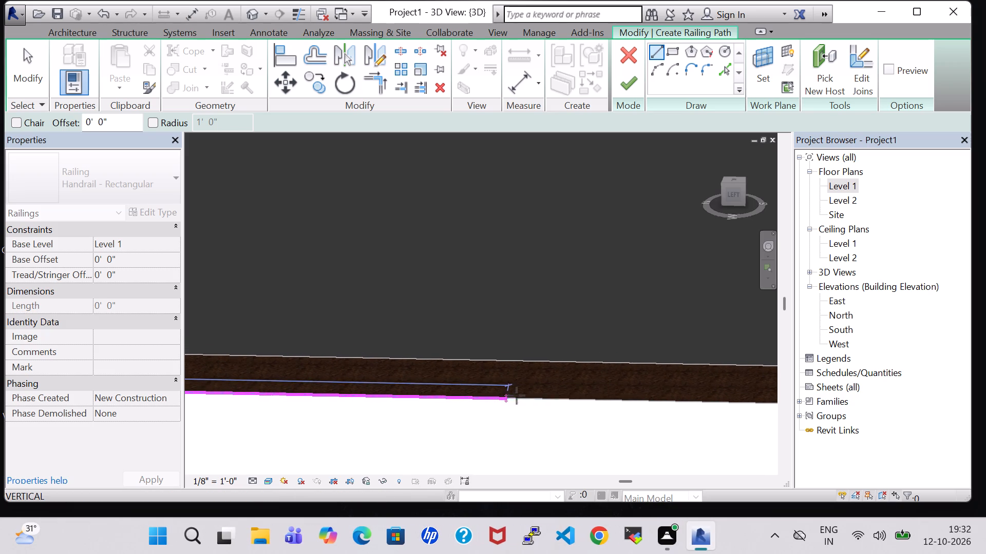
middle_drag(575, 397, 365, 400)
middle_drag(566, 407, 505, 407)
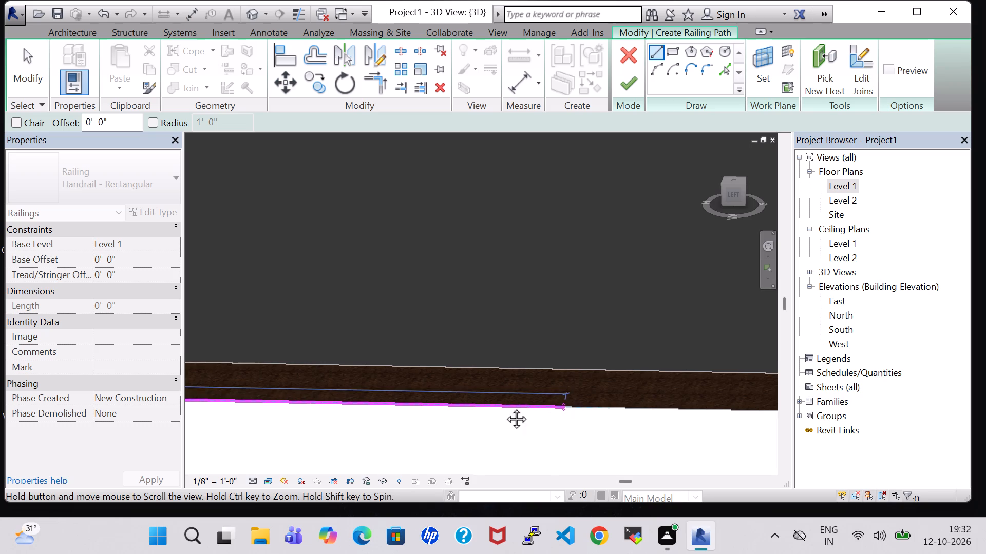
middle_drag(505, 407, 365, 407)
middle_drag(547, 417, 382, 417)
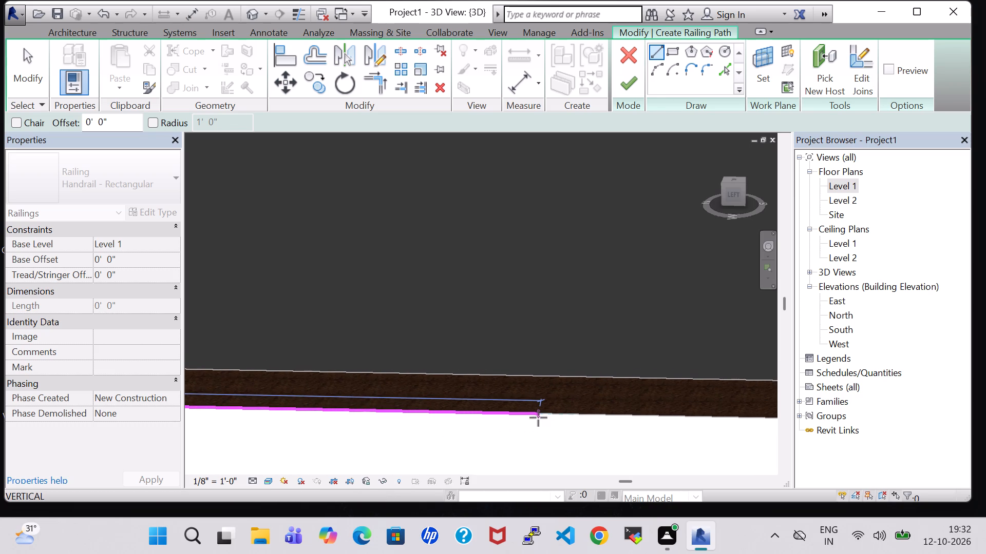
middle_drag(538, 418, 374, 415)
scroll(598, 427, up, 1)
middle_click(598, 427)
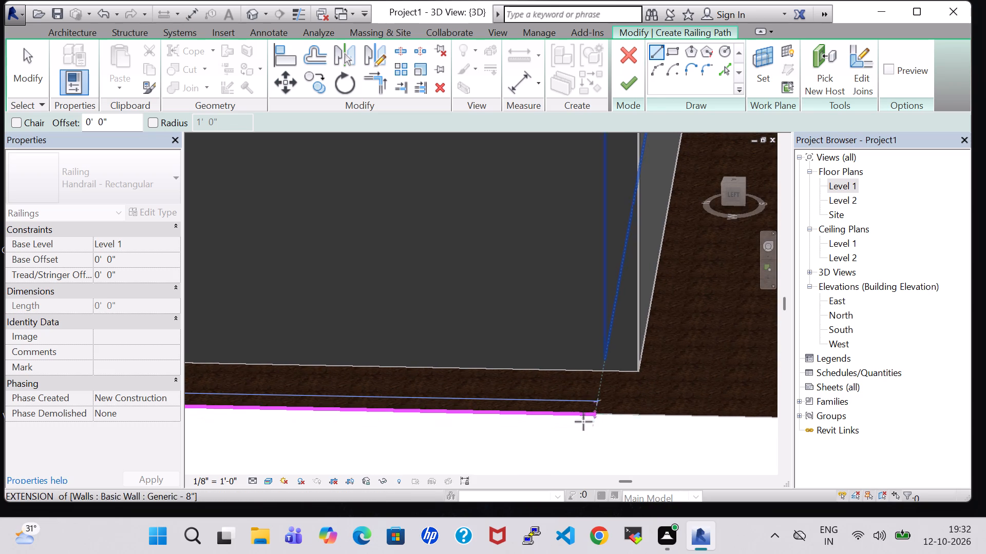
middle_click(577, 418)
middle_drag(642, 420, 463, 427)
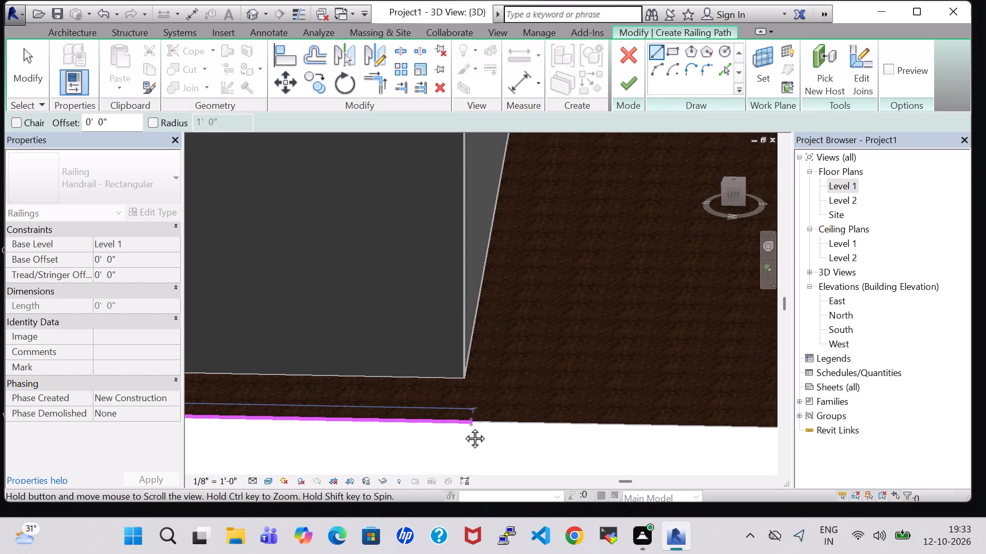
middle_drag(463, 427, 462, 427)
middle_drag(611, 429, 462, 428)
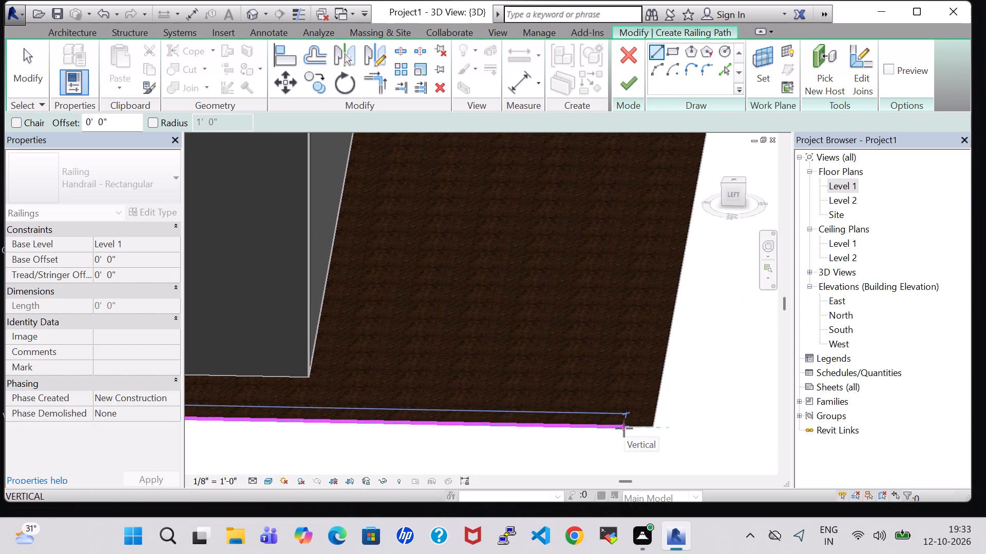
scroll(629, 428, up, 4)
middle_drag(622, 428, 547, 426)
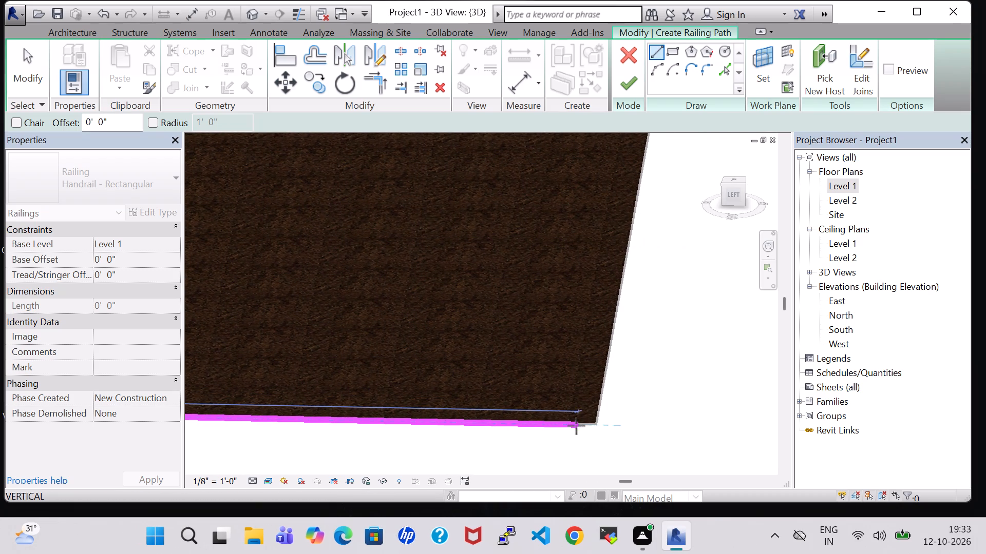
click(596, 422)
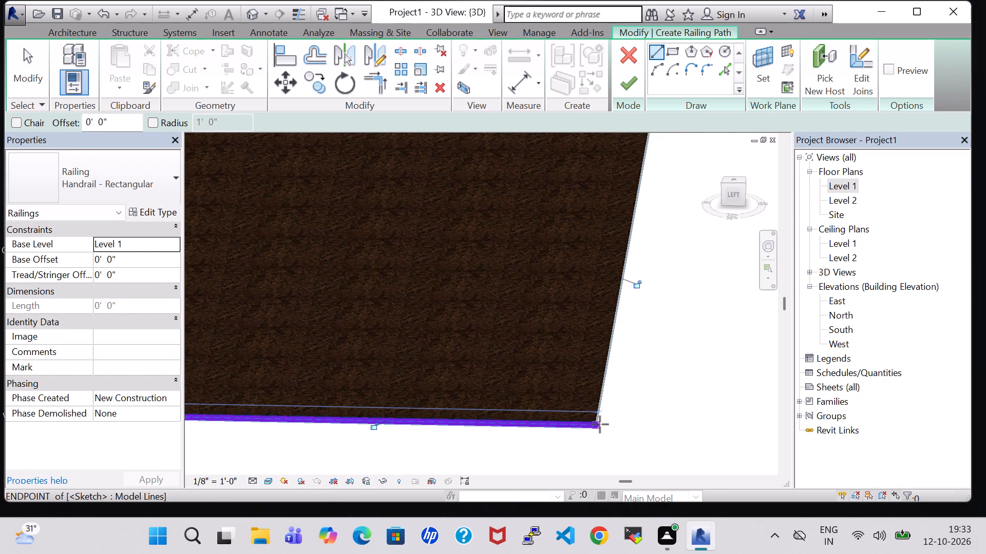
scroll(568, 378, down, 2)
shift+middle_drag(578, 378, 539, 390)
shift+scroll(539, 390, down, 1)
click(634, 81)
Change the west side railing's type to Glass Panel - Bottom Fill.
scroll(545, 315, down, 4)
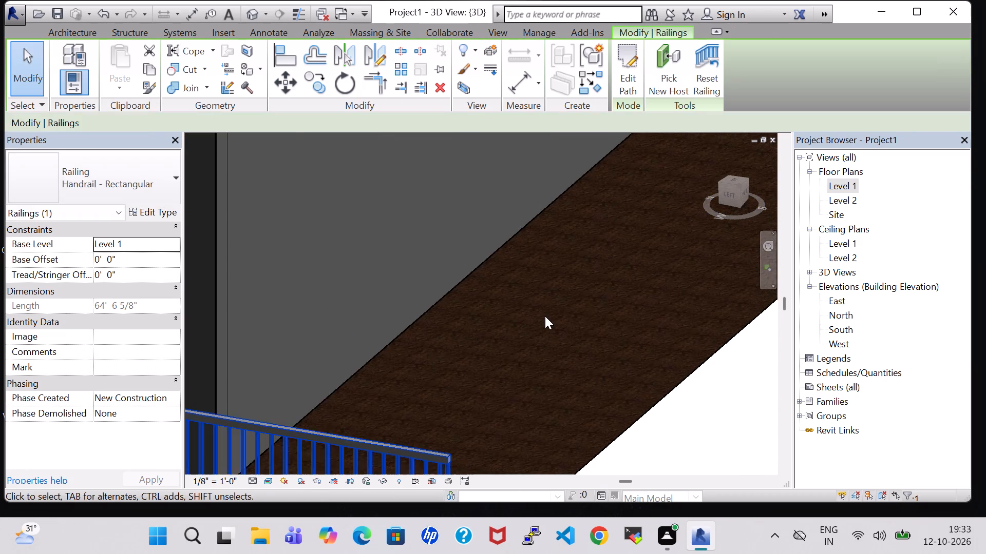
scroll(545, 316, down, 2)
click(426, 411)
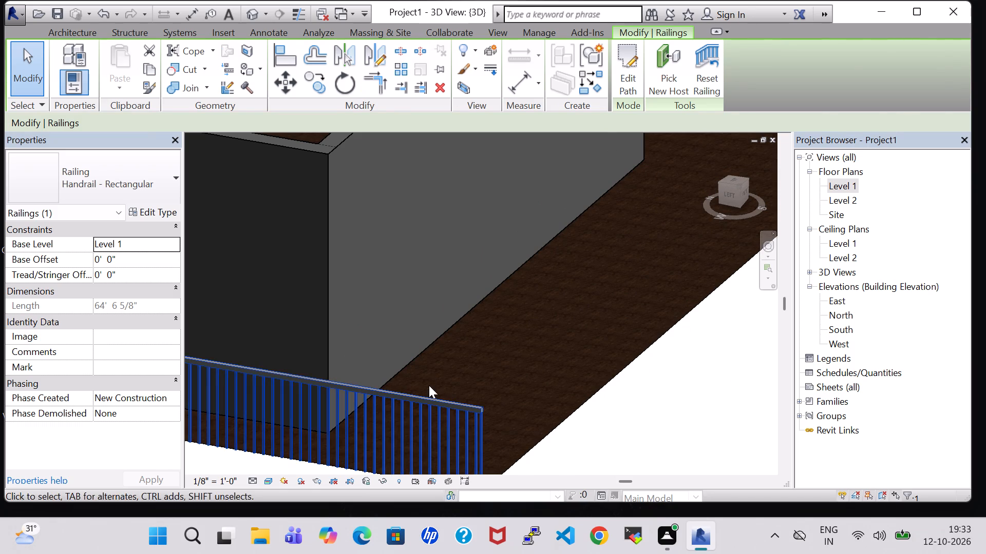
key(Escape)
click(425, 405)
click(71, 145)
click(78, 173)
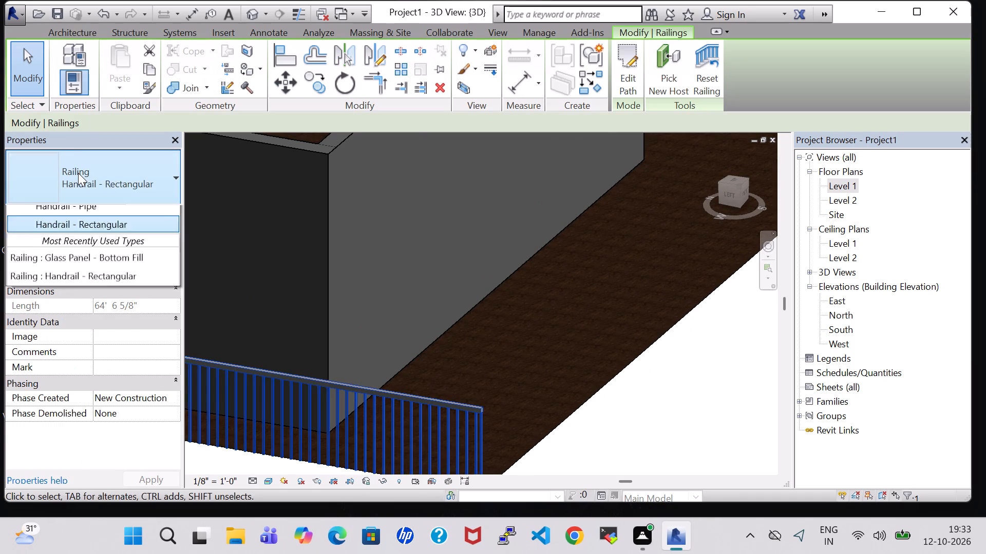
click(85, 247)
click(640, 430)
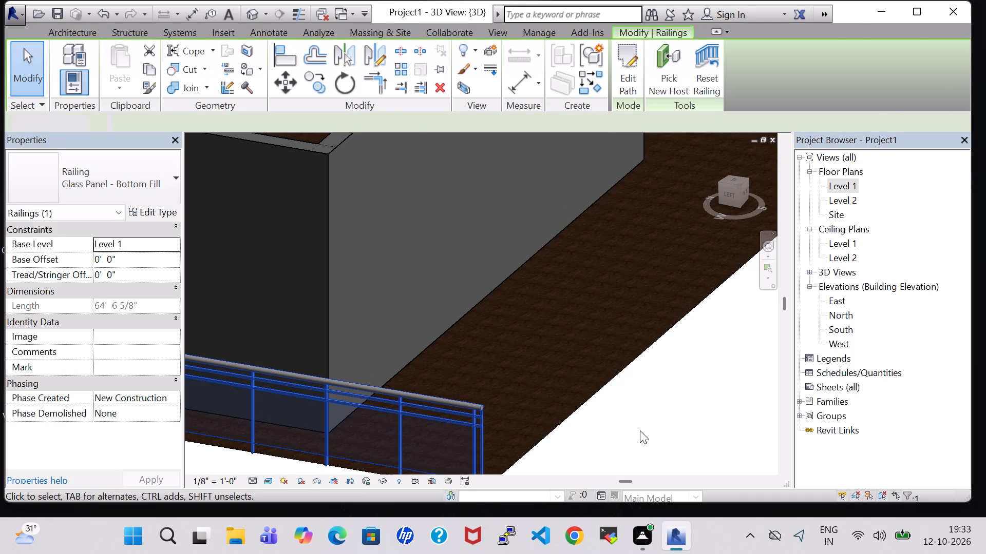
Create a railing about 64' 7" long on Level 1 along the surface's east edge, from the southeast corner to the northeast corner.
shift+middle_drag(640, 428, 552, 428)
scroll(552, 428, down, 2)
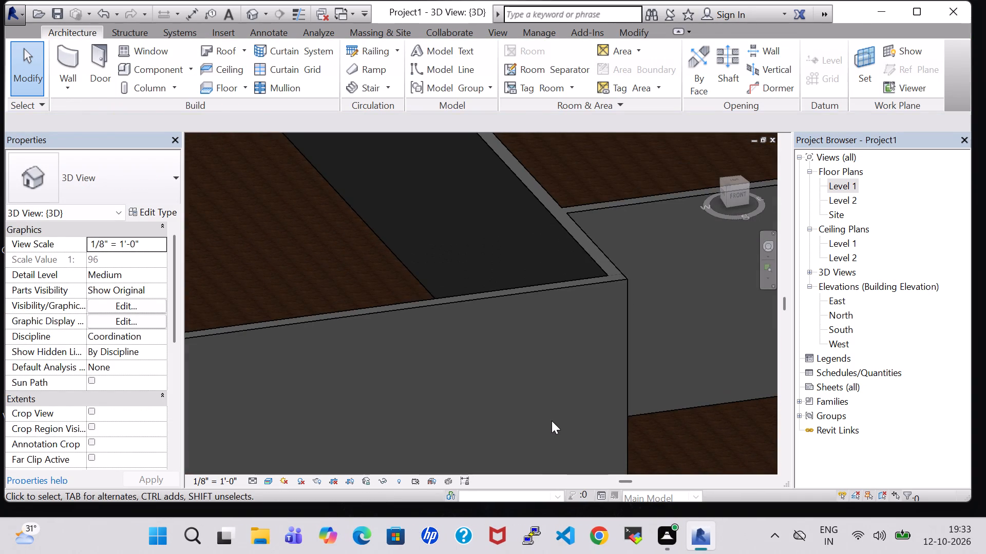
scroll(552, 421, down, 1)
middle_drag(552, 415, 520, 299)
scroll(520, 299, down, 5)
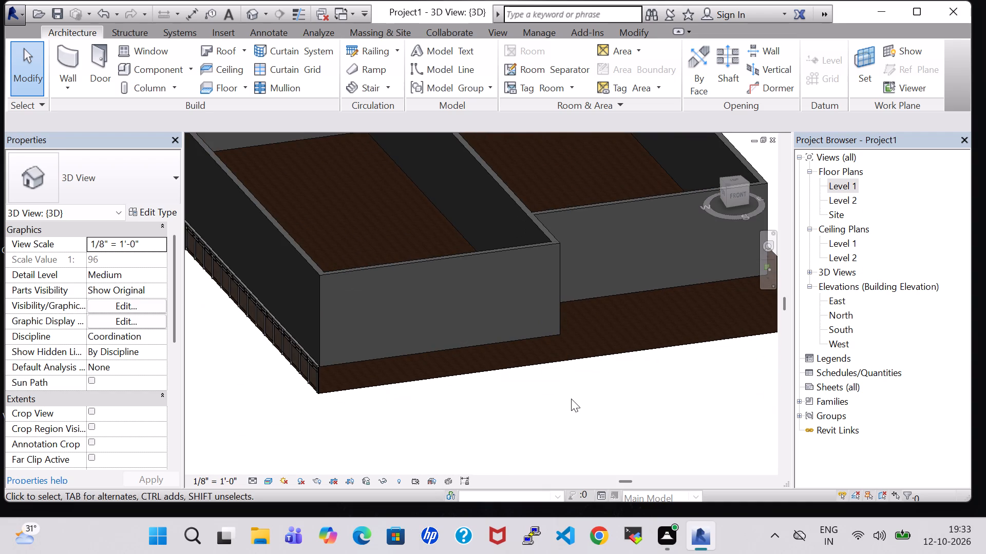
shift+middle_drag(571, 399, 518, 400)
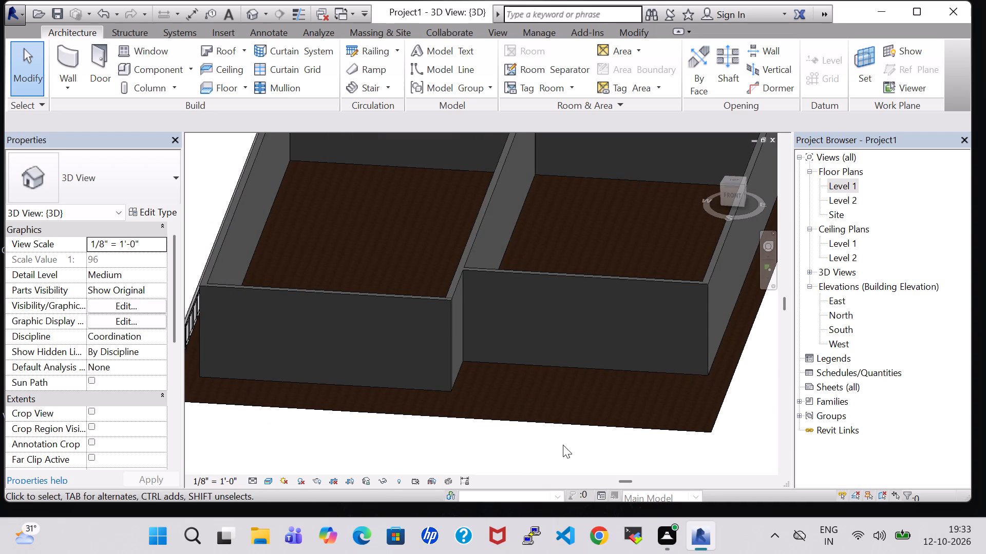
shift+middle_drag(565, 450, 583, 439)
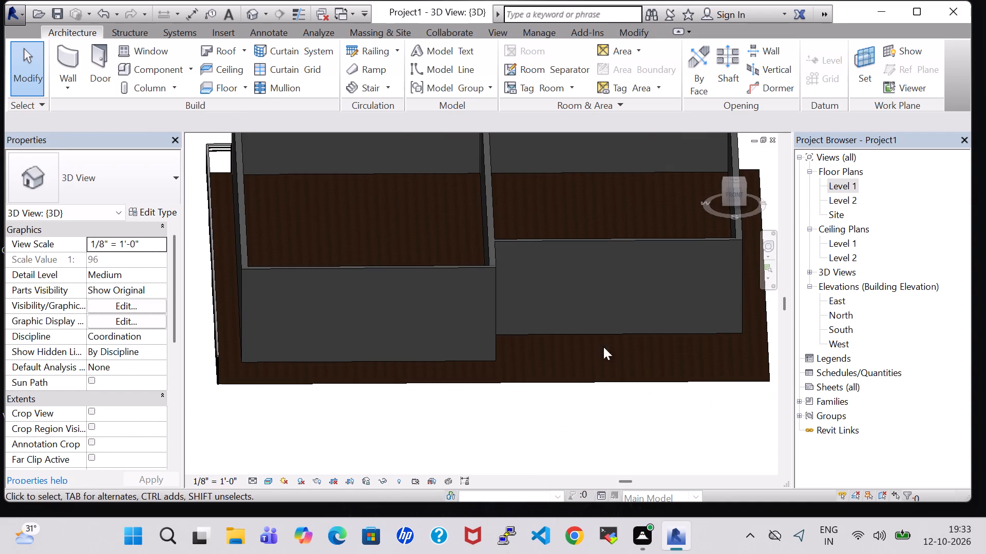
middle_drag(598, 421, 516, 424)
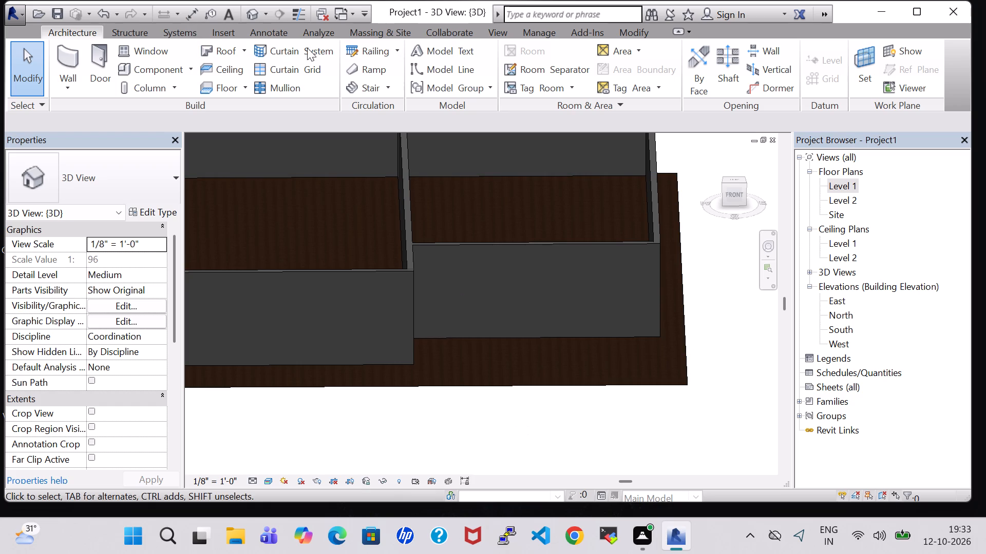
click(366, 47)
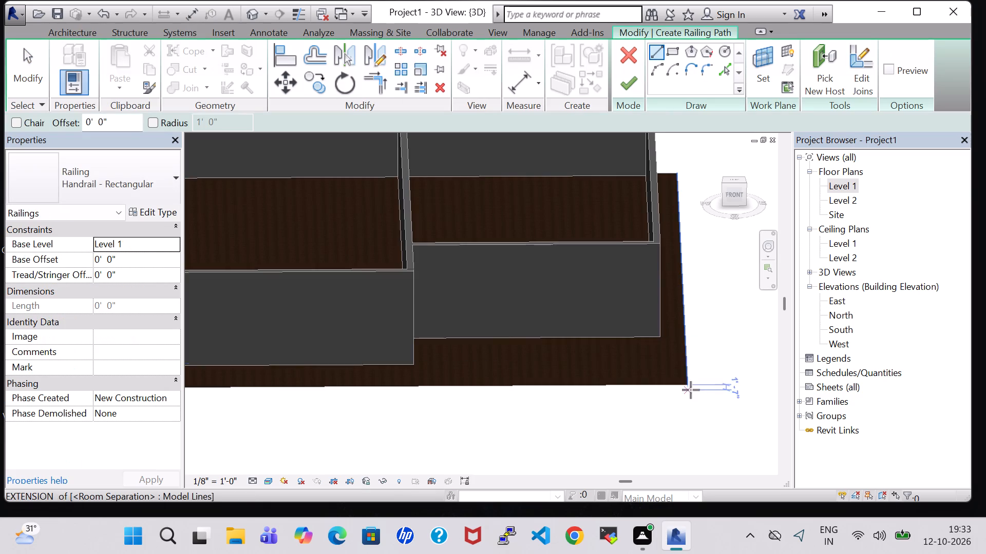
scroll(691, 390, up, 3)
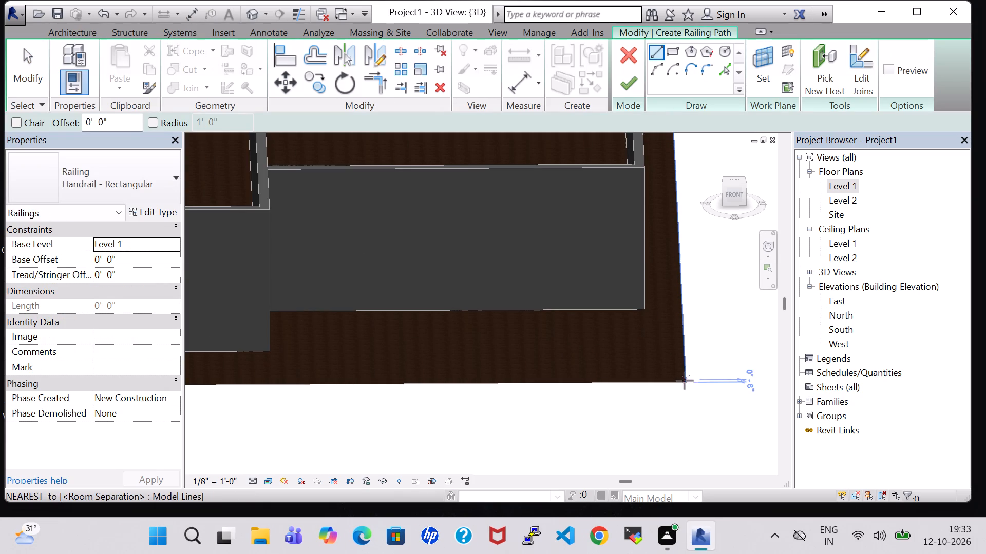
scroll(685, 381, up, 6)
click(687, 382)
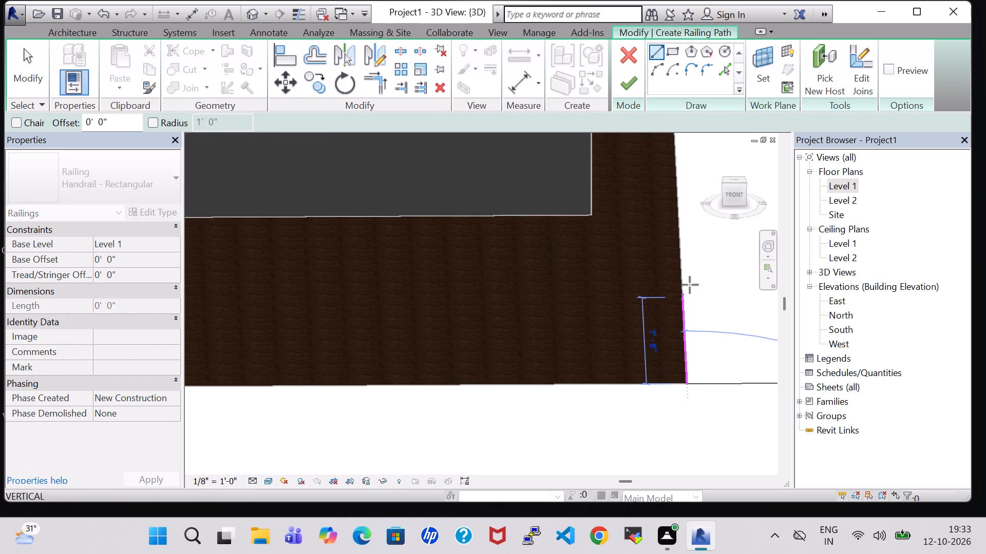
middle_drag(690, 269, 686, 311)
scroll(686, 246, down, 2)
middle_drag(678, 201, 654, 374)
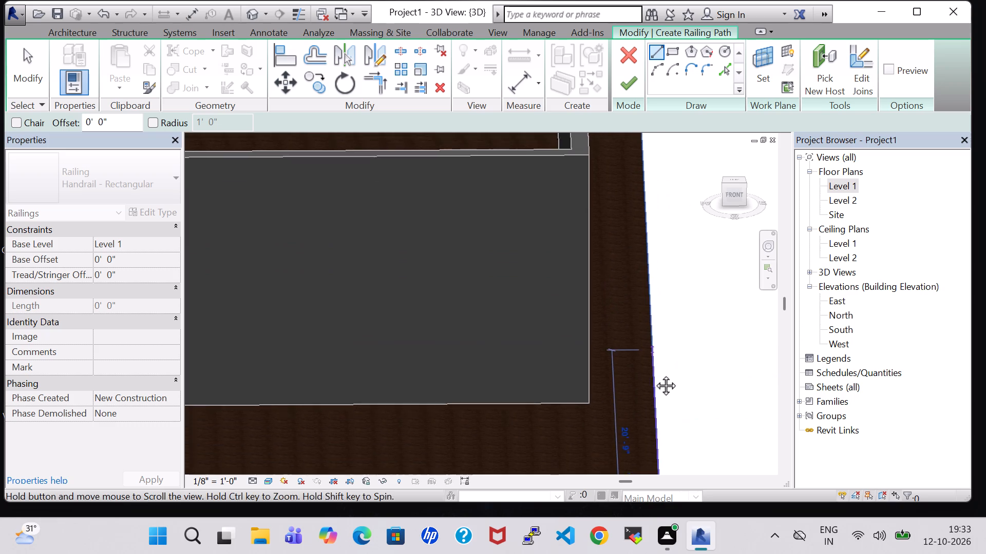
middle_drag(654, 374, 654, 375)
middle_drag(643, 280, 637, 413)
middle_drag(638, 235, 631, 327)
scroll(628, 239, up, 4)
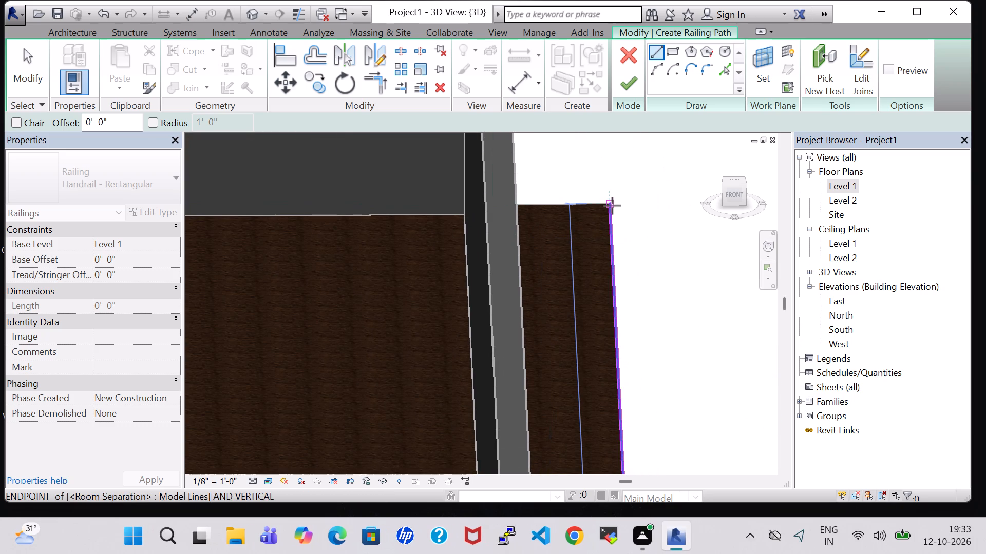
click(611, 206)
click(634, 83)
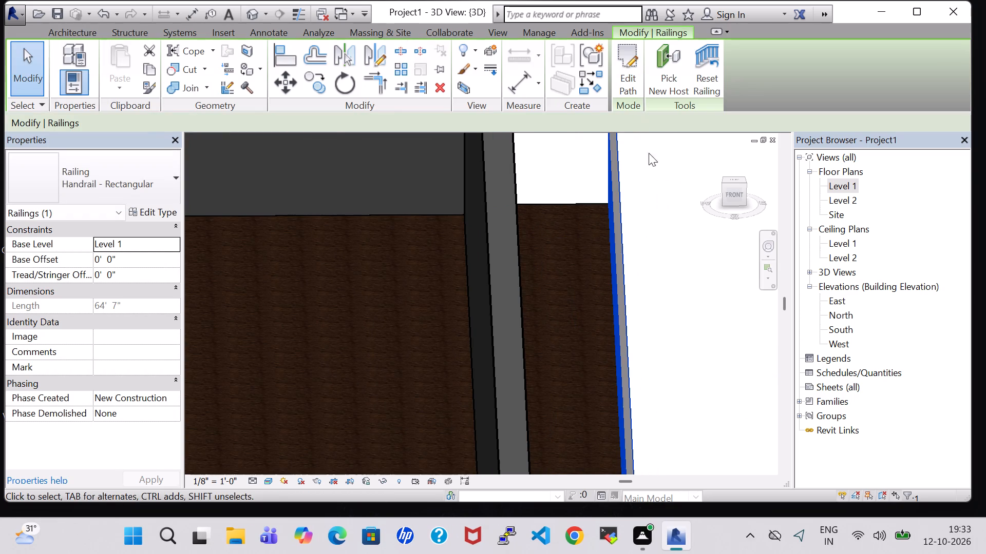
Examine the new railing along the building's east side in 3D and clear the selection.
shift+middle_drag(674, 259, 650, 254)
shift+scroll(650, 254, down, 2)
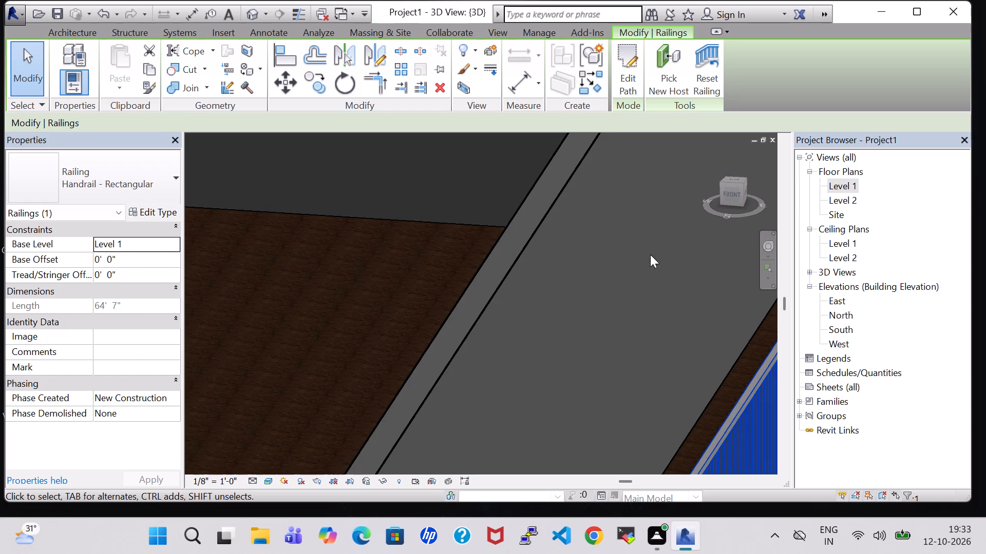
shift+scroll(650, 254, down, 5)
scroll(669, 304, down, 2)
shift+middle_click(705, 405)
middle_drag(704, 412, 645, 387)
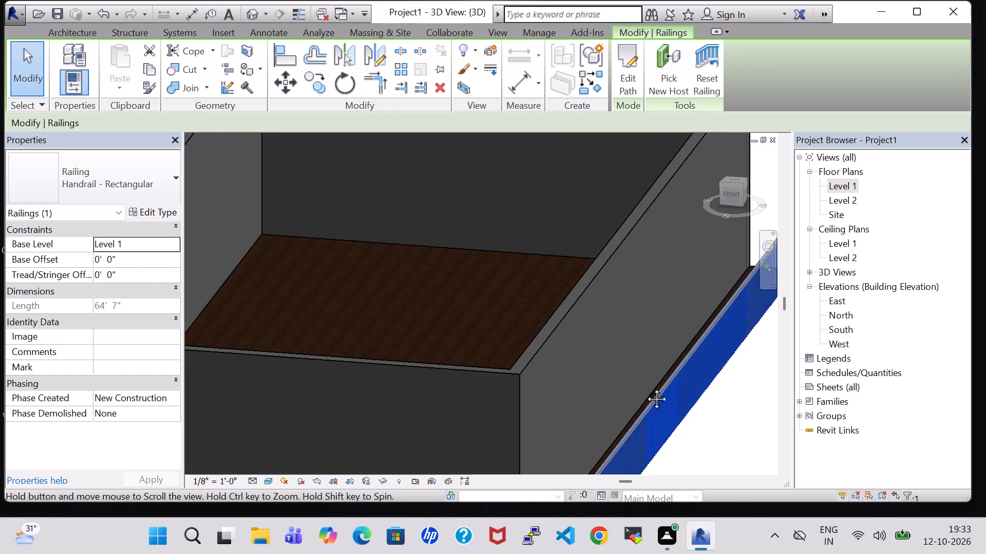
middle_drag(645, 387, 501, 308)
click(453, 325)
click(540, 338)
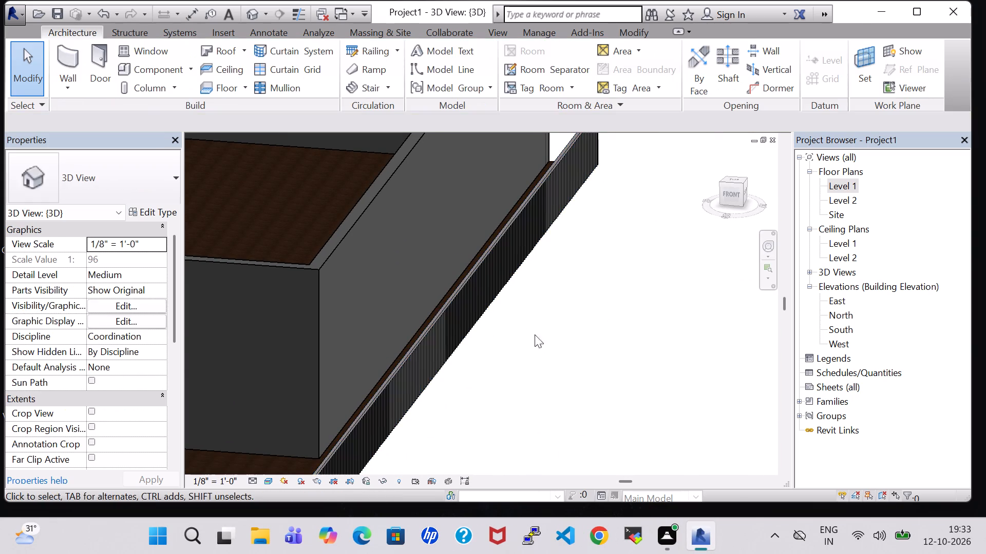
Change the east side railing's type to Glass Panel - Bottom Fill.
click(466, 286)
click(138, 192)
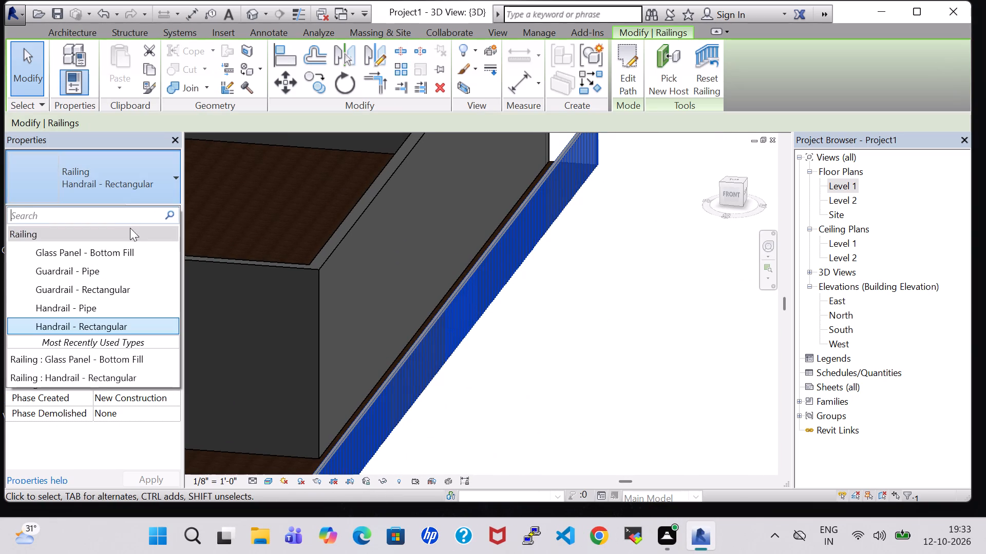
click(130, 249)
click(489, 360)
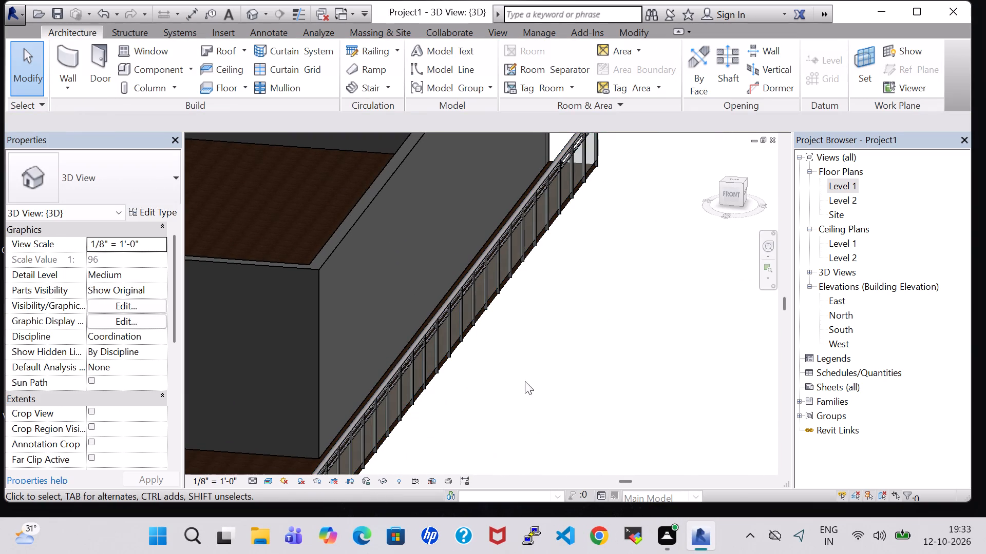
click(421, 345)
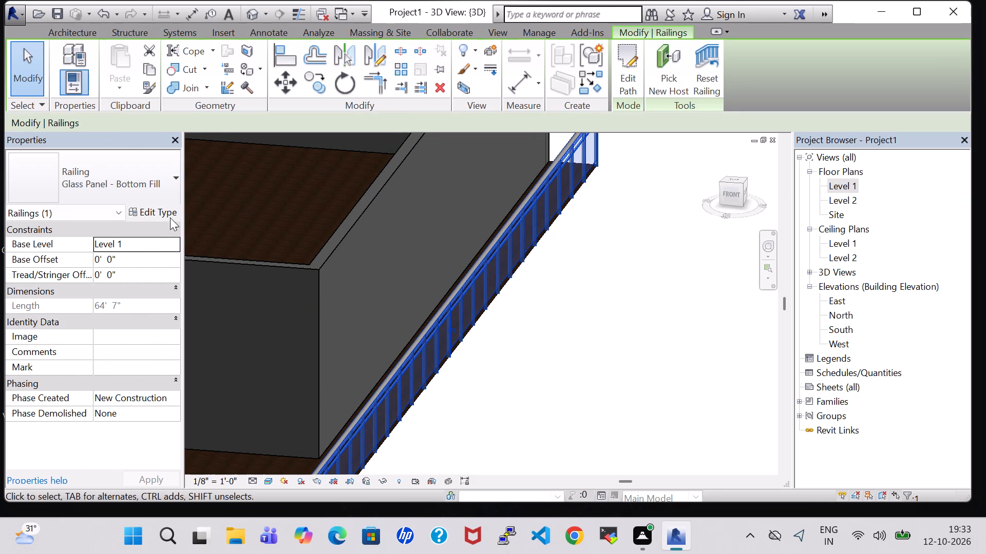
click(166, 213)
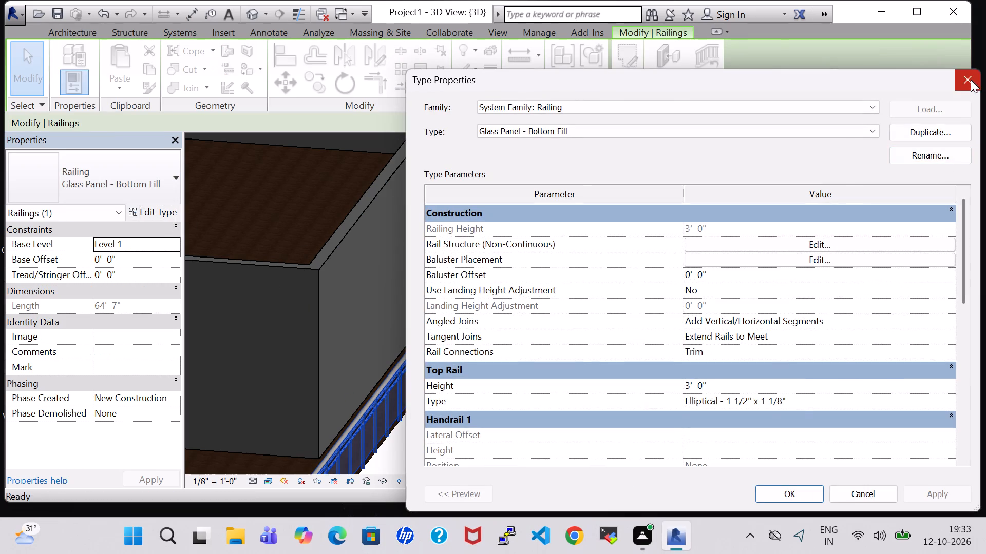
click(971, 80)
Create a railing about 2' 6" long on Level 1 from the east railing's north end to the building's northeast wall corner.
scroll(685, 328, down, 2)
shift+middle_drag(682, 326, 630, 340)
middle_drag(680, 344, 611, 363)
shift+middle_drag(723, 363, 559, 363)
middle_drag(765, 496, 558, 413)
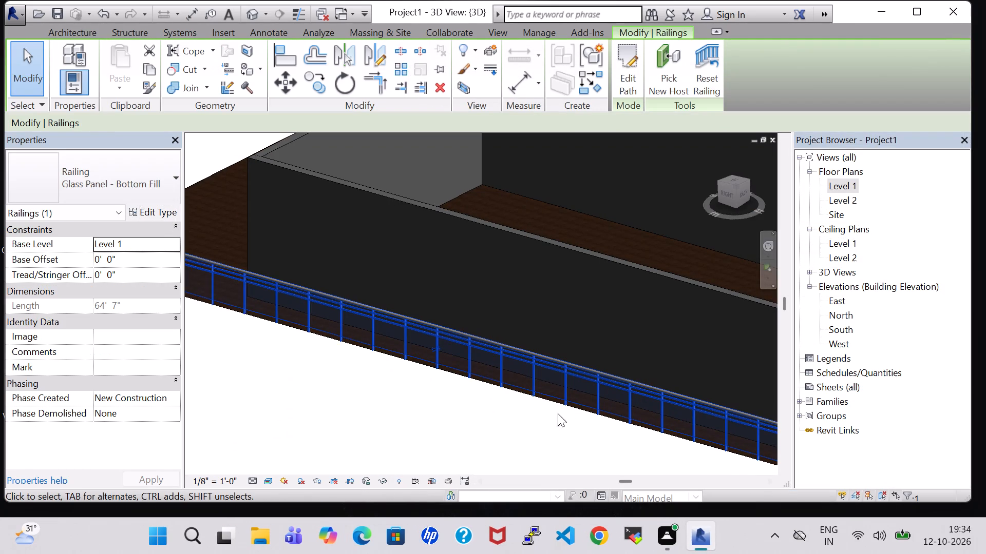
middle_drag(558, 413, 537, 406)
middle_drag(566, 427, 283, 347)
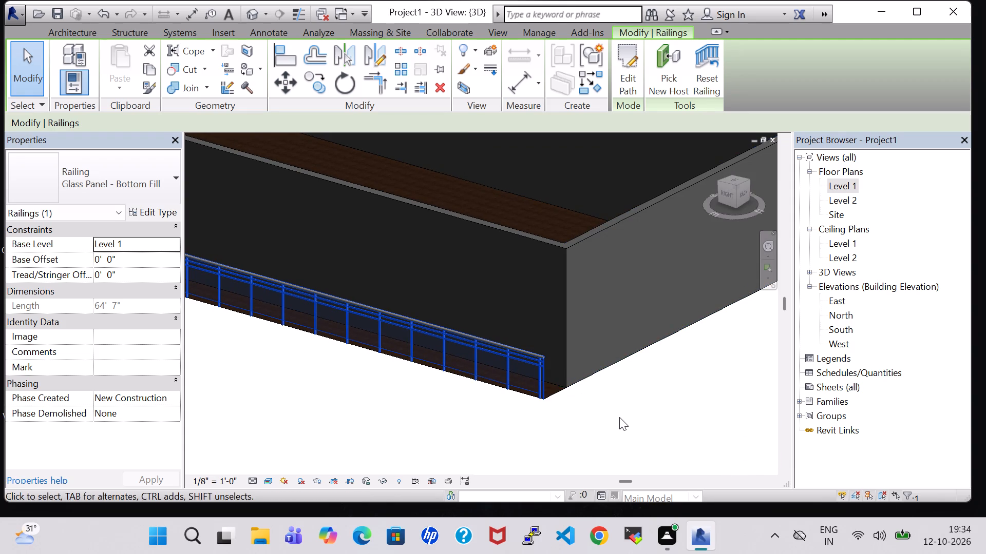
middle_drag(619, 417, 515, 406)
middle_drag(515, 406, 659, 436)
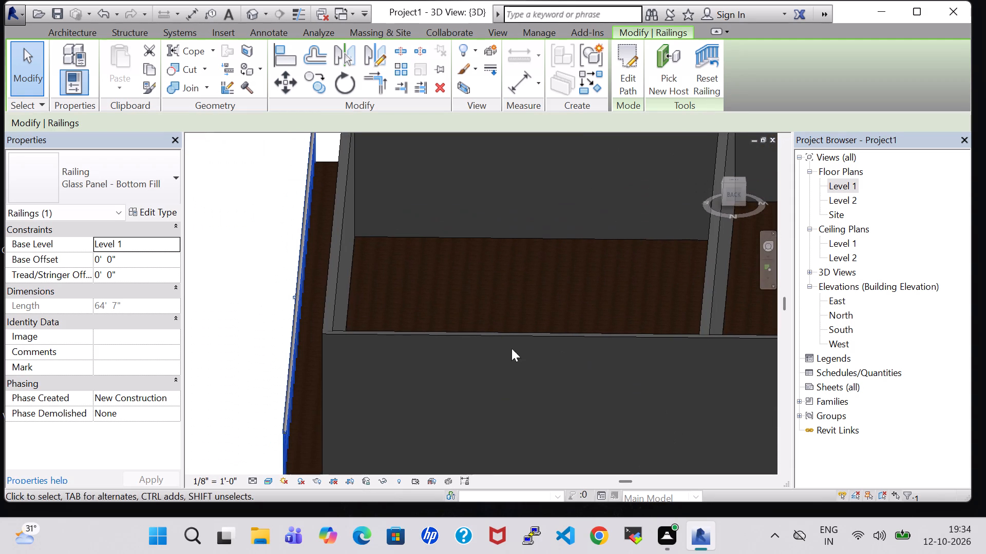
middle_drag(491, 470, 522, 358)
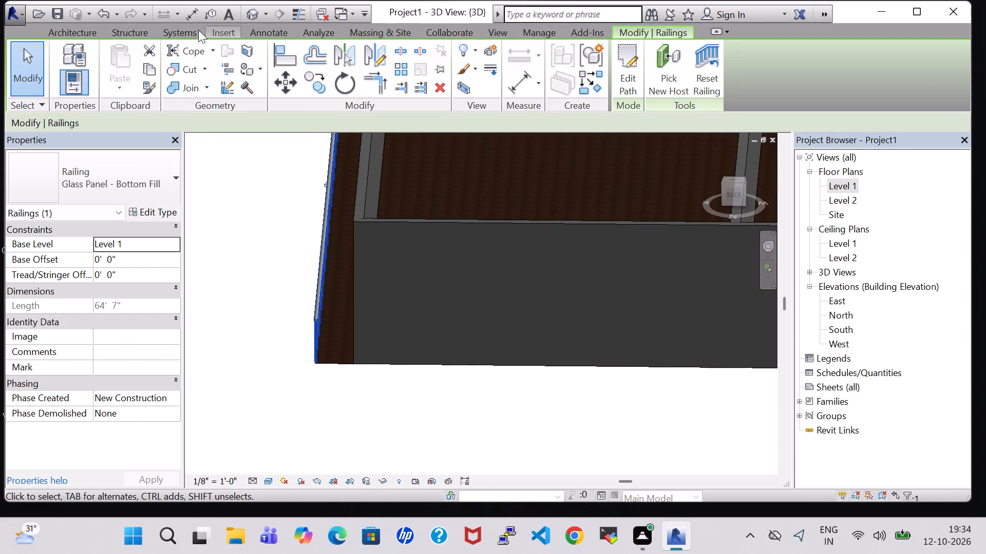
click(79, 29)
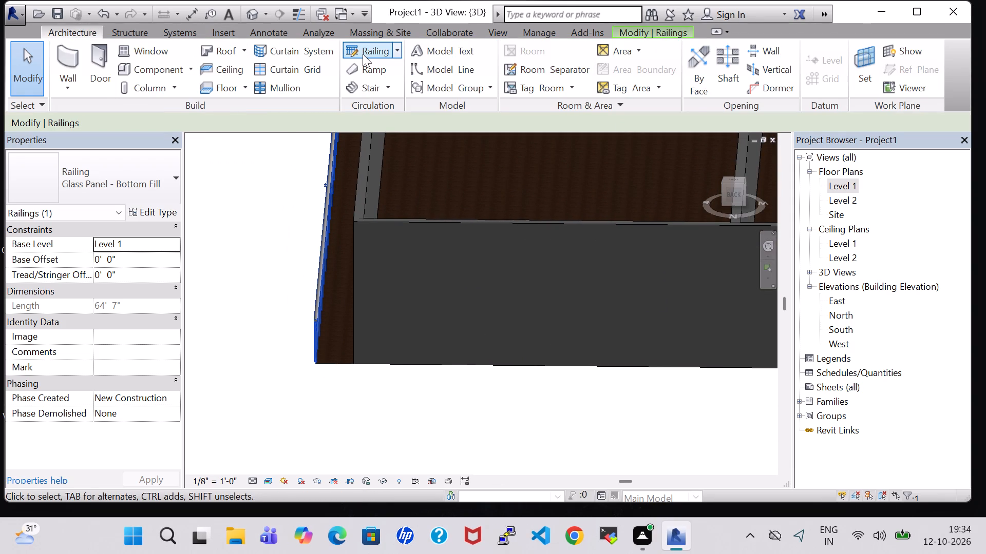
click(363, 54)
scroll(358, 402, up, 9)
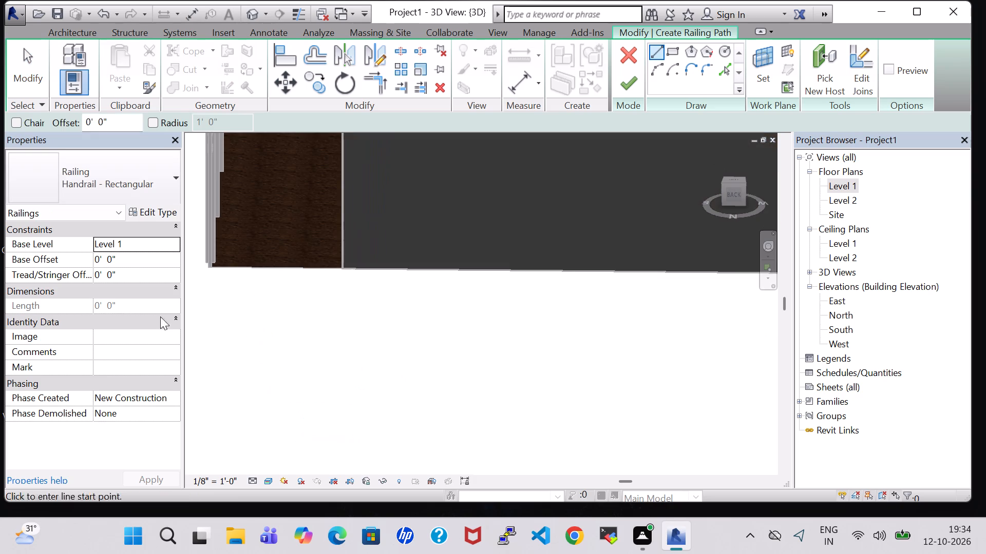
middle_drag(389, 352, 579, 445)
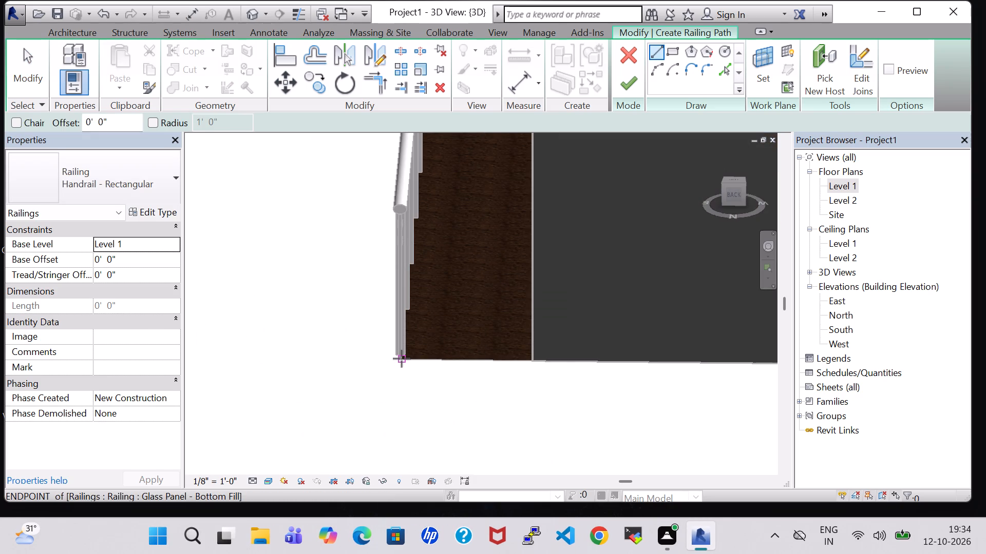
click(400, 359)
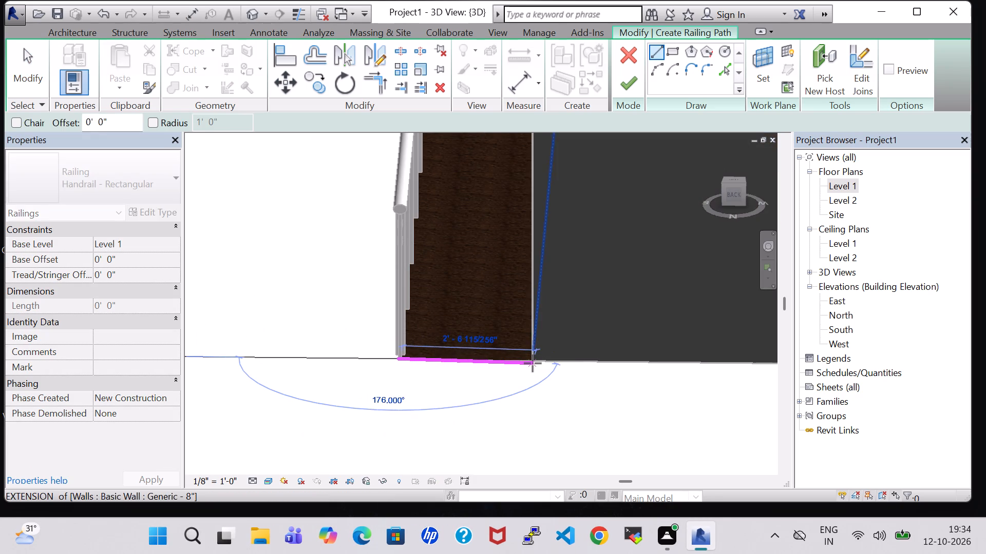
click(533, 361)
click(630, 81)
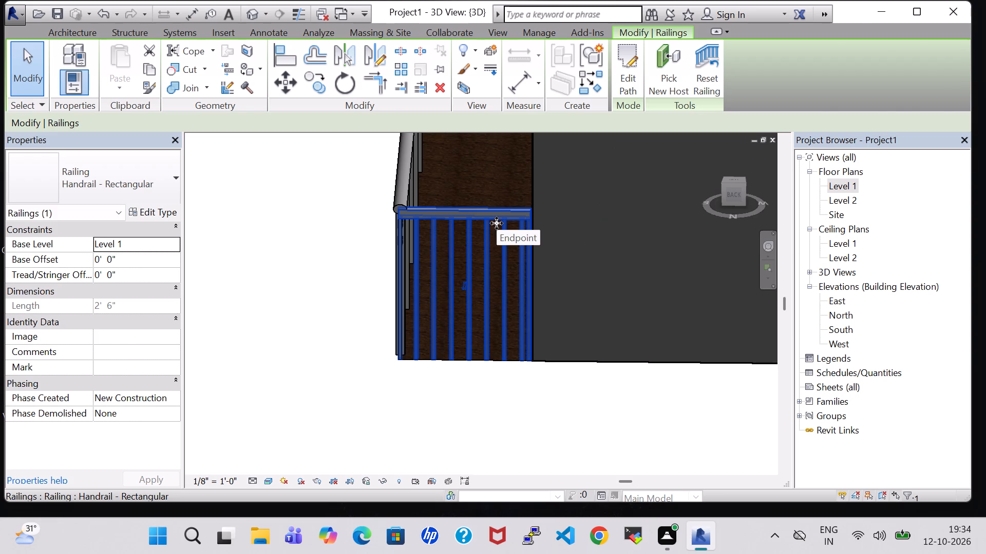
key(Escape)
Change the short northeast railing's type to Glass Panel - Bottom Fill.
click(497, 224)
click(177, 184)
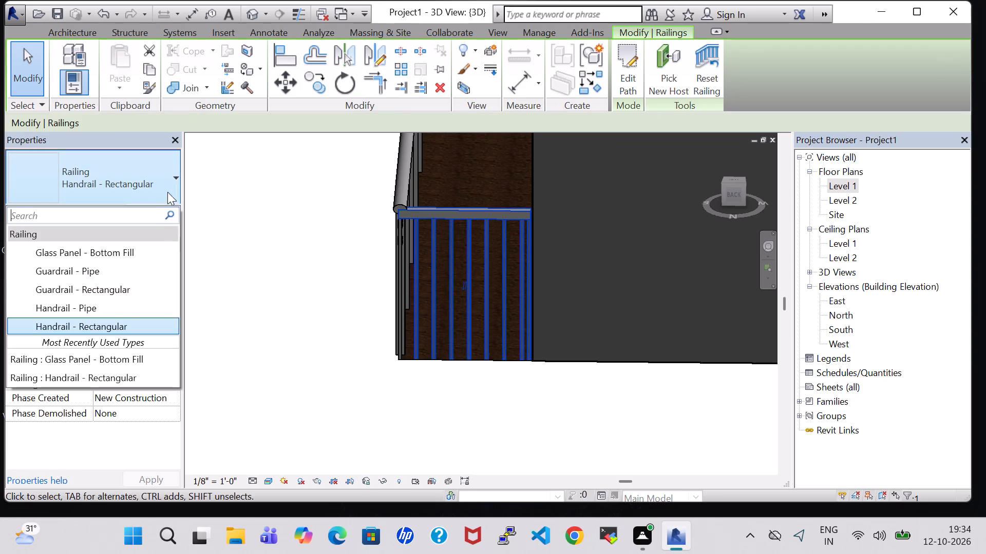
click(154, 247)
click(395, 419)
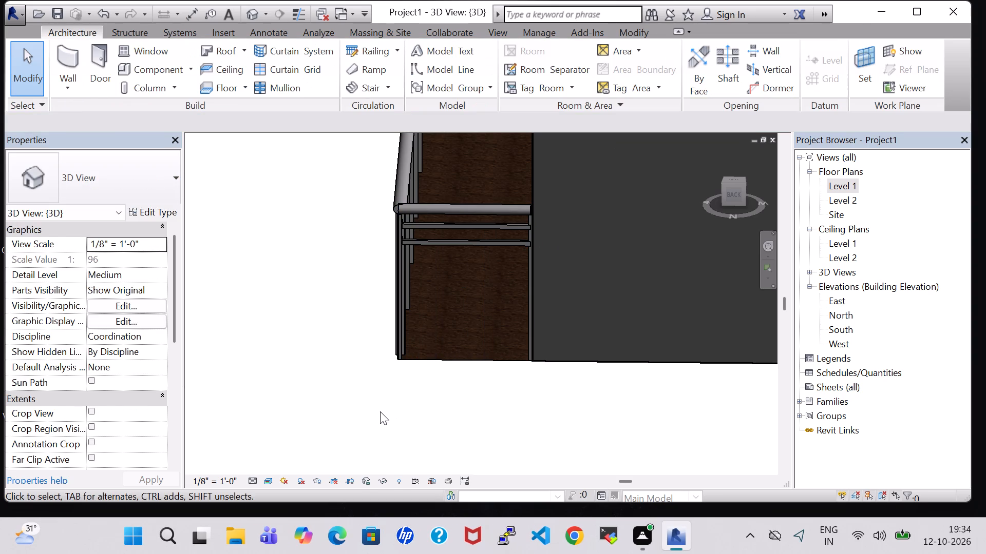
Examine the building, its side railings and the south edge of the surface in 3D.
shift+middle_drag(380, 411, 494, 424)
scroll(514, 273, down, 8)
middle_drag(569, 284, 333, 310)
scroll(333, 310, down, 3)
shift+middle_drag(333, 310, 461, 318)
shift+middle_drag(272, 242, 365, 253)
middle_drag(331, 269, 630, 229)
scroll(630, 229, down, 1)
shift+middle_drag(630, 229, 597, 229)
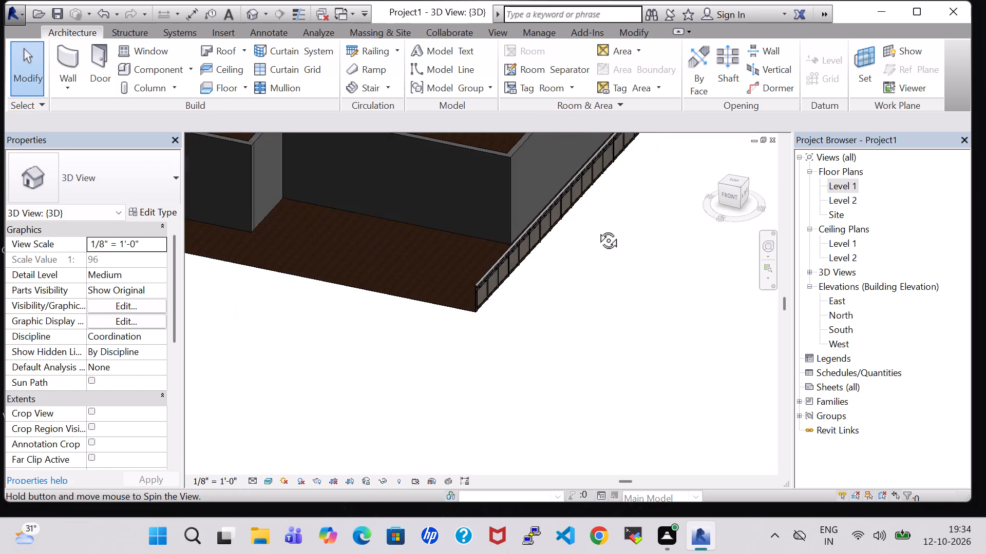
shift+middle_drag(597, 229, 609, 200)
middle_drag(522, 298, 578, 315)
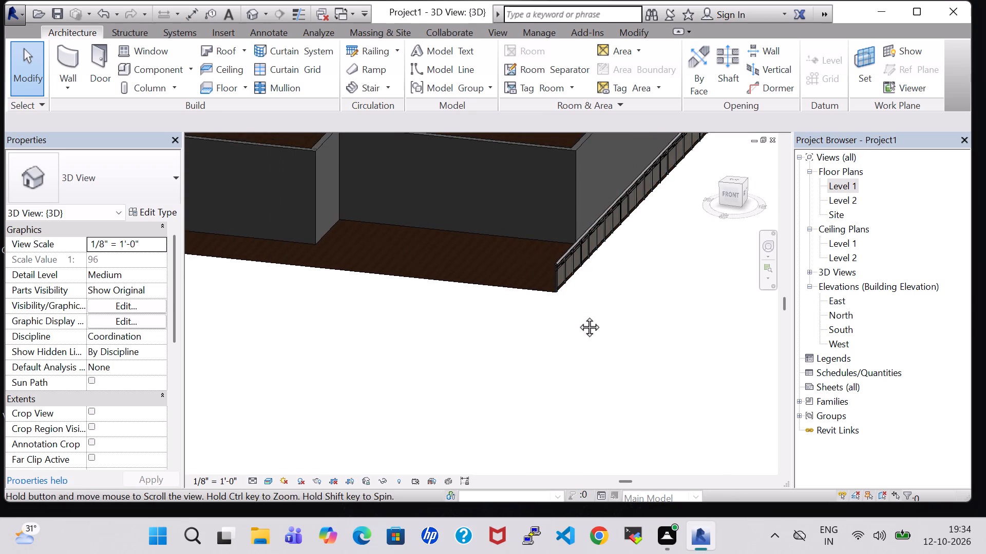
middle_drag(578, 315, 611, 320)
middle_drag(602, 323, 627, 323)
shift+scroll(627, 323, down, 2)
shift+middle_drag(616, 324, 624, 343)
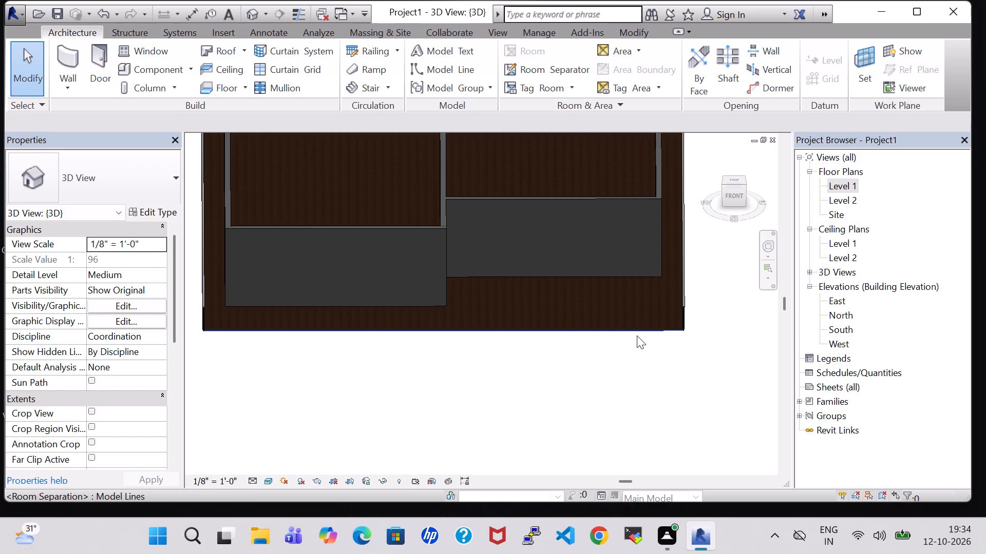
middle_drag(510, 387, 494, 434)
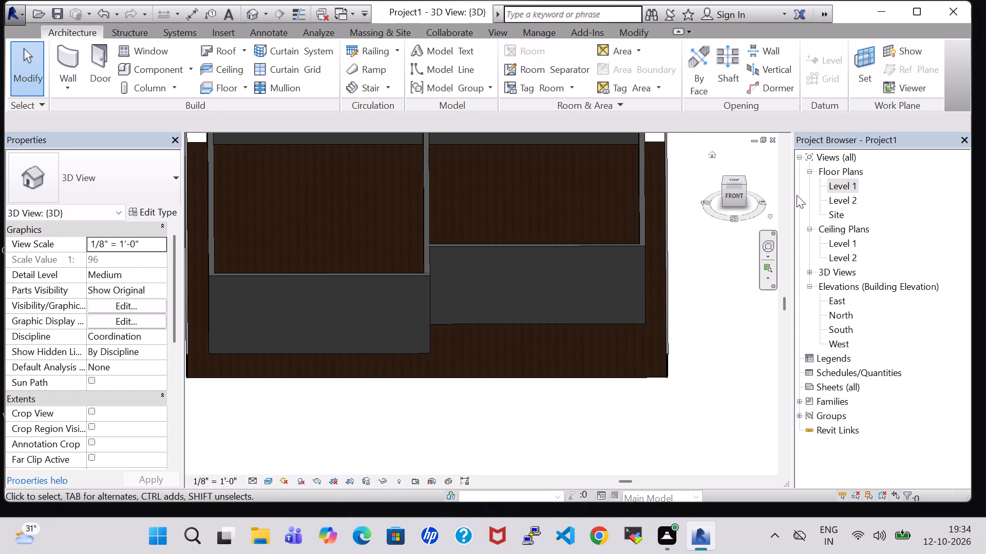
From the Level 1 floor plan, set the structure layer material of the Generic - 8" wall type to Brick, Common.
double_click(845, 184)
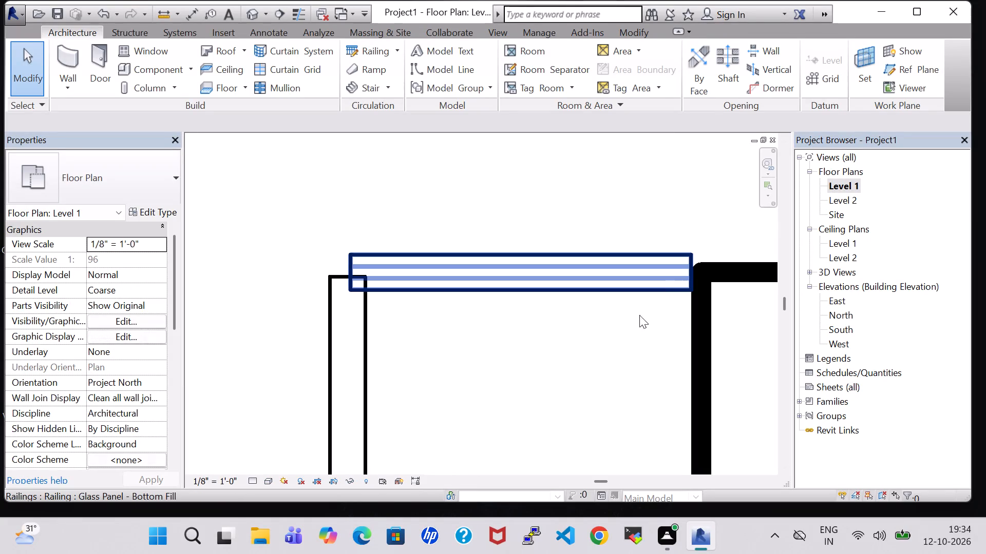
scroll(597, 356, down, 11)
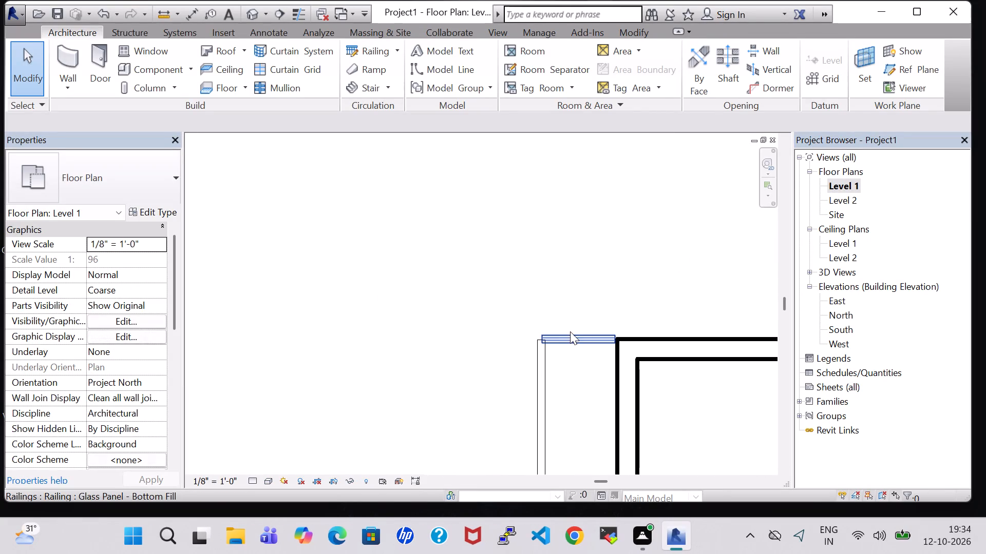
scroll(570, 335, down, 3)
middle_drag(727, 288, 566, 254)
scroll(566, 254, down, 2)
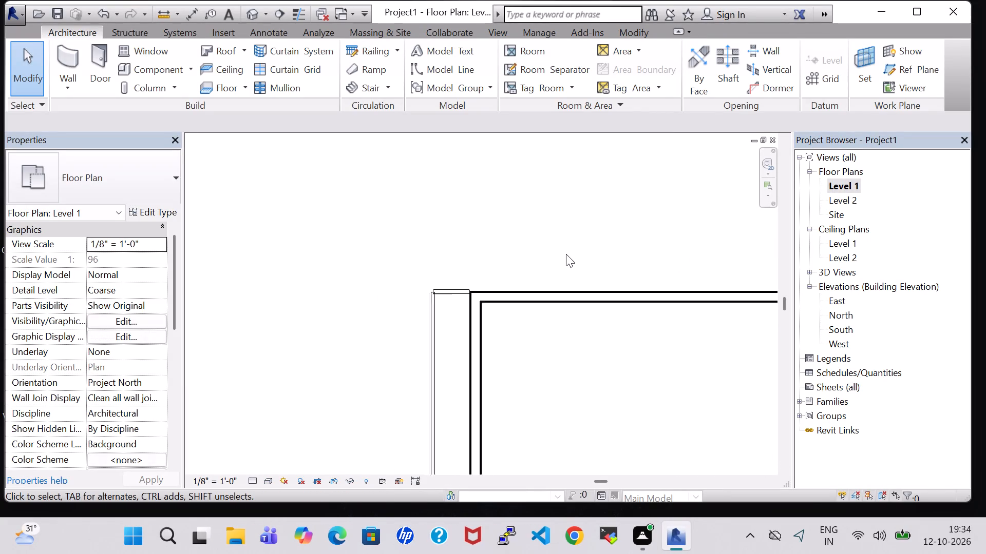
scroll(566, 254, down, 1)
middle_drag(623, 334, 576, 309)
scroll(711, 283, down, 7)
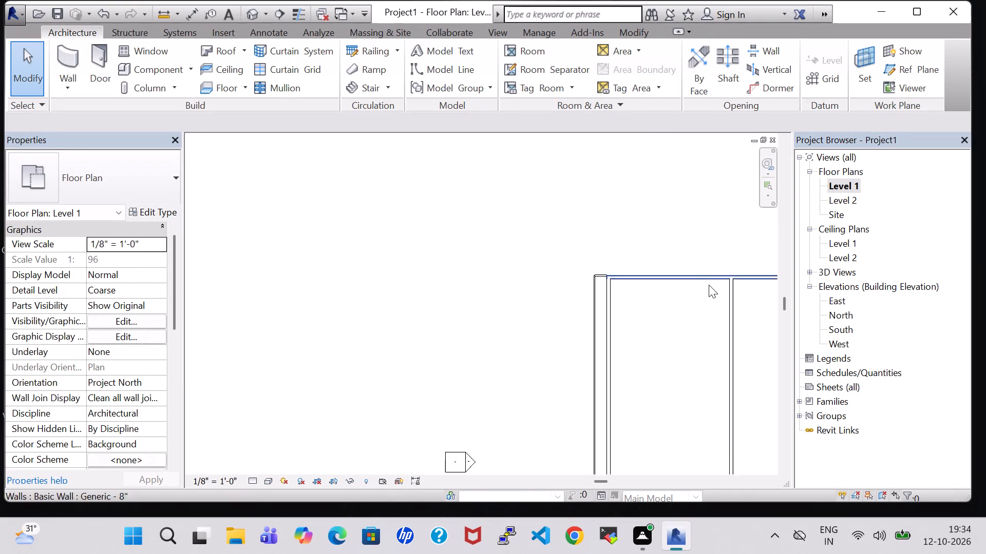
middle_drag(709, 286, 460, 228)
scroll(611, 268, down, 2)
middle_drag(661, 279, 642, 206)
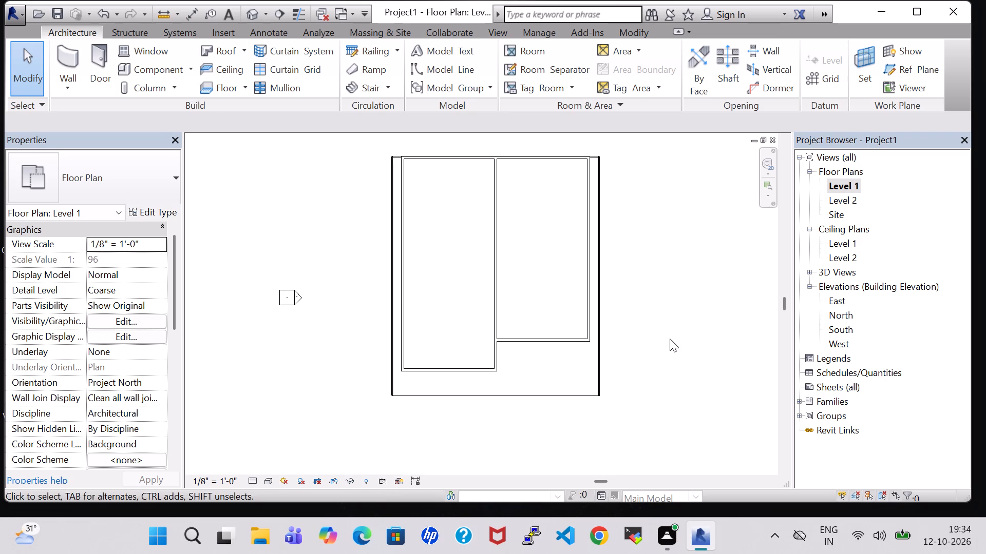
click(558, 338)
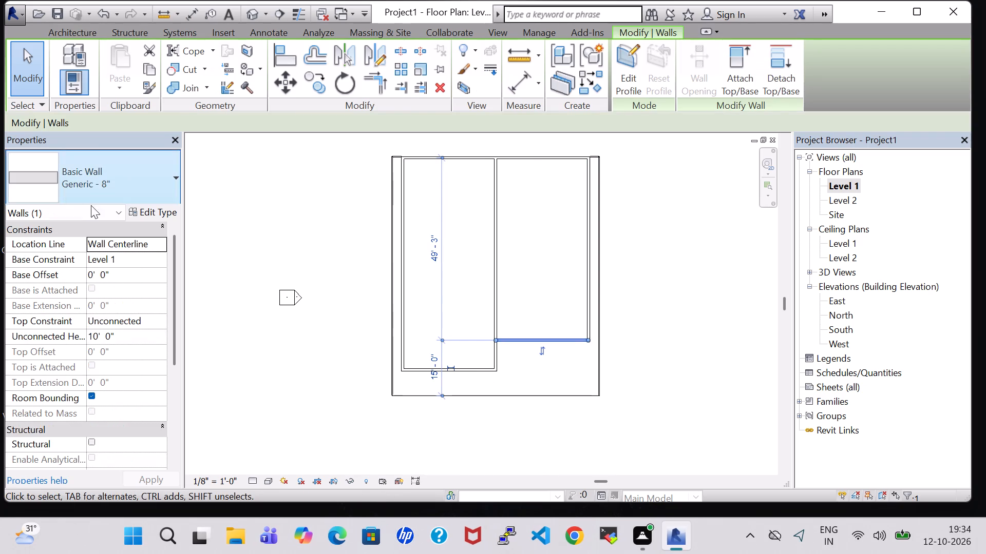
click(144, 209)
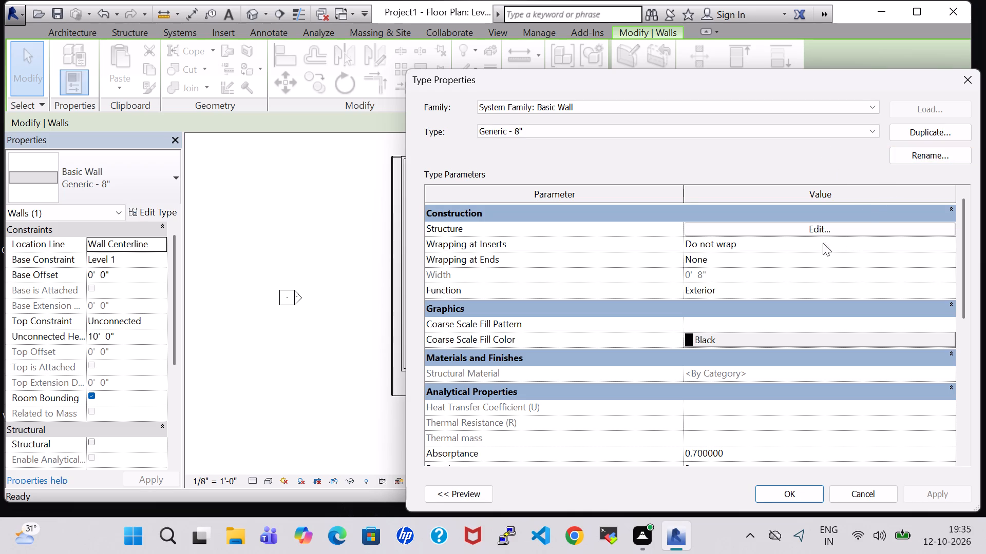
click(812, 225)
click(688, 225)
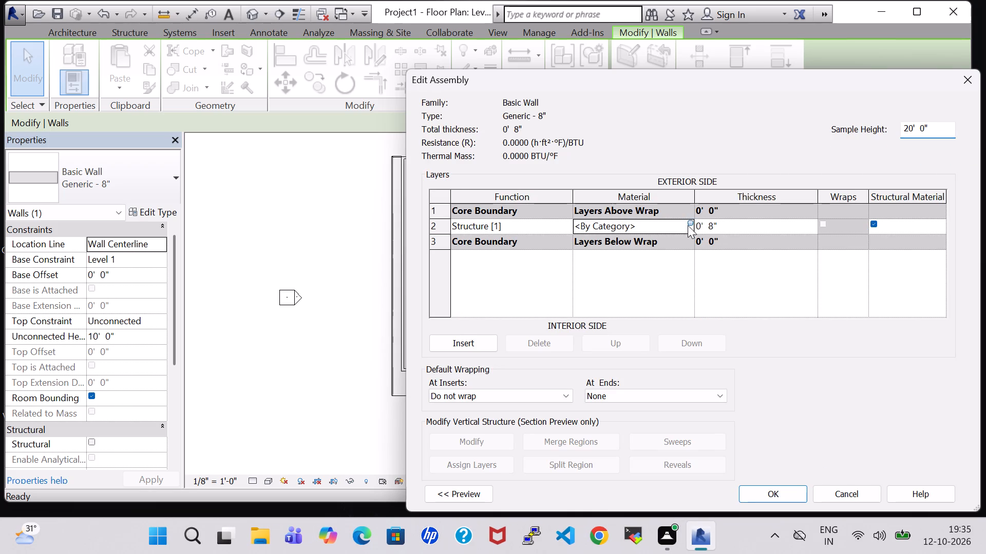
scroll(325, 261, down, 3)
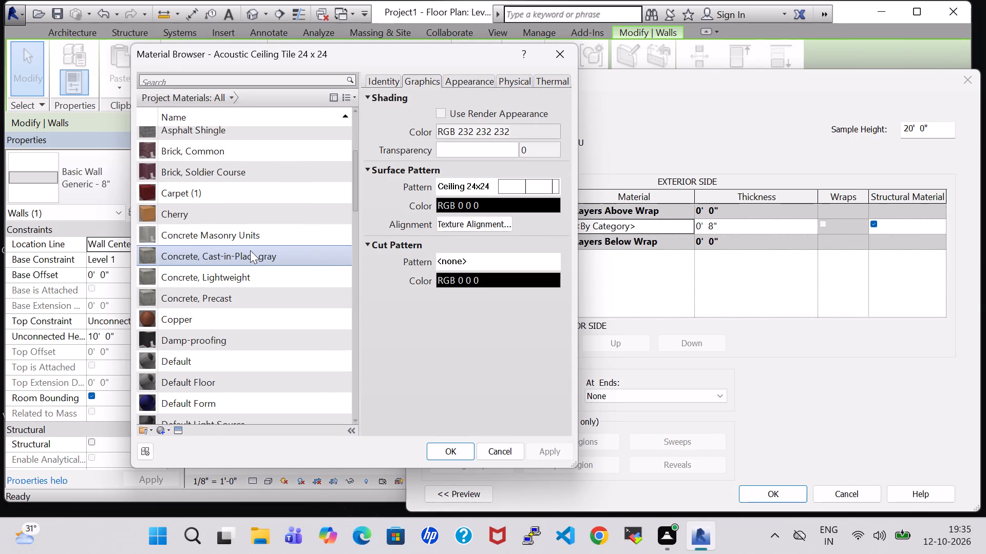
click(179, 153)
click(452, 443)
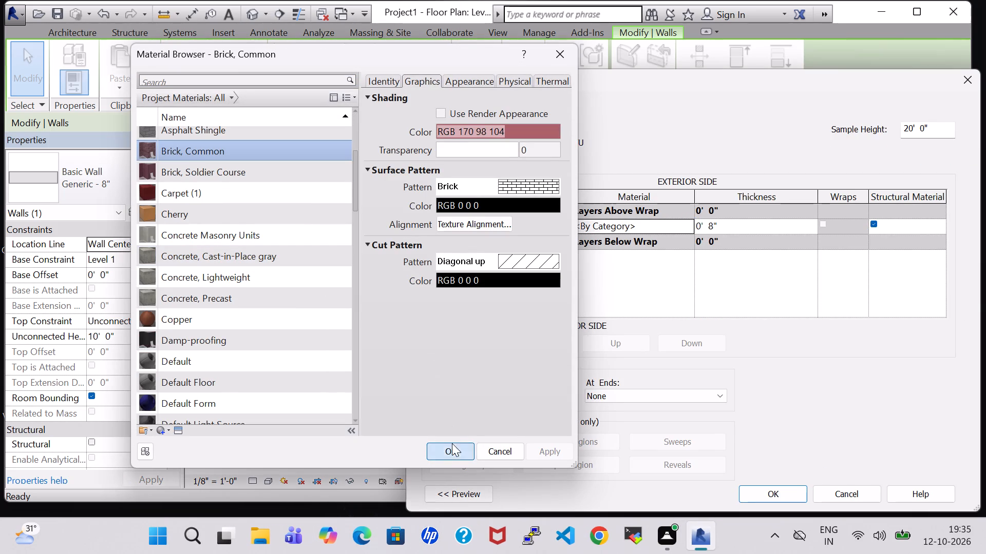
click(780, 500)
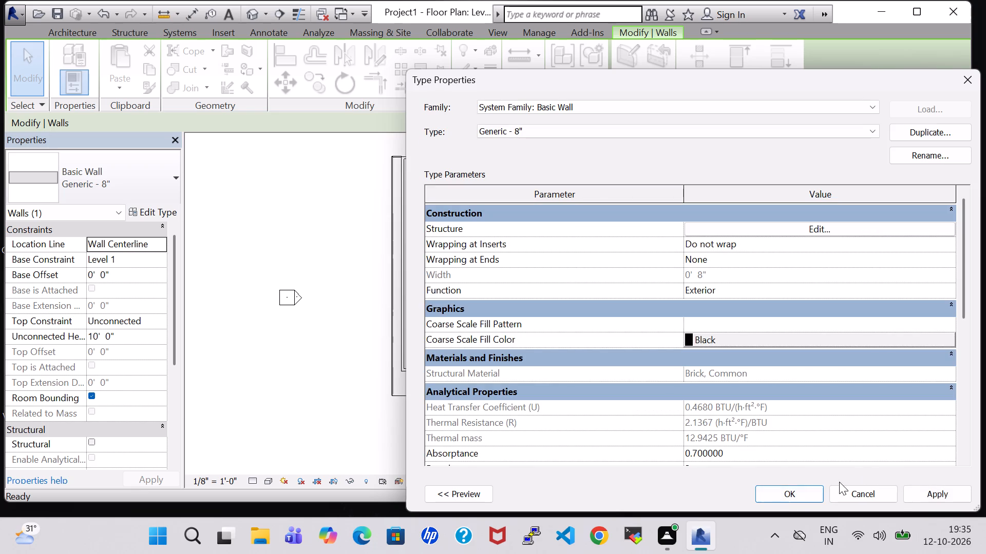
click(951, 491)
click(793, 495)
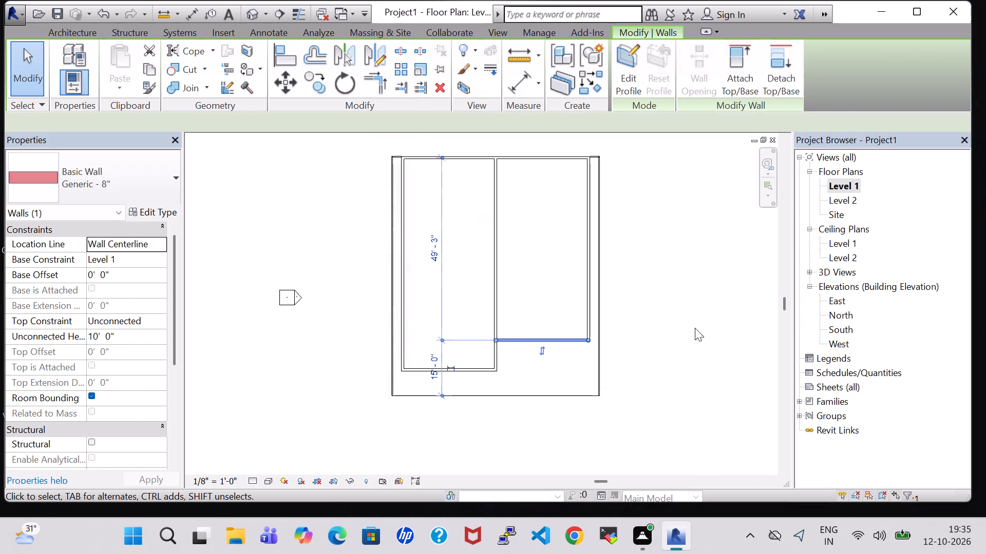
click(684, 290)
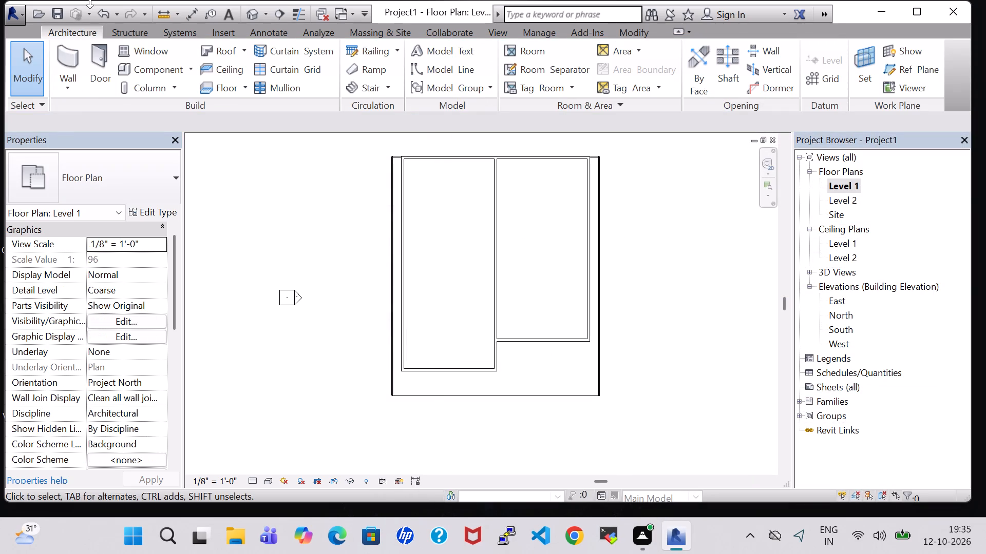
Examine the building's walls and their material in the 3D view.
click(244, 13)
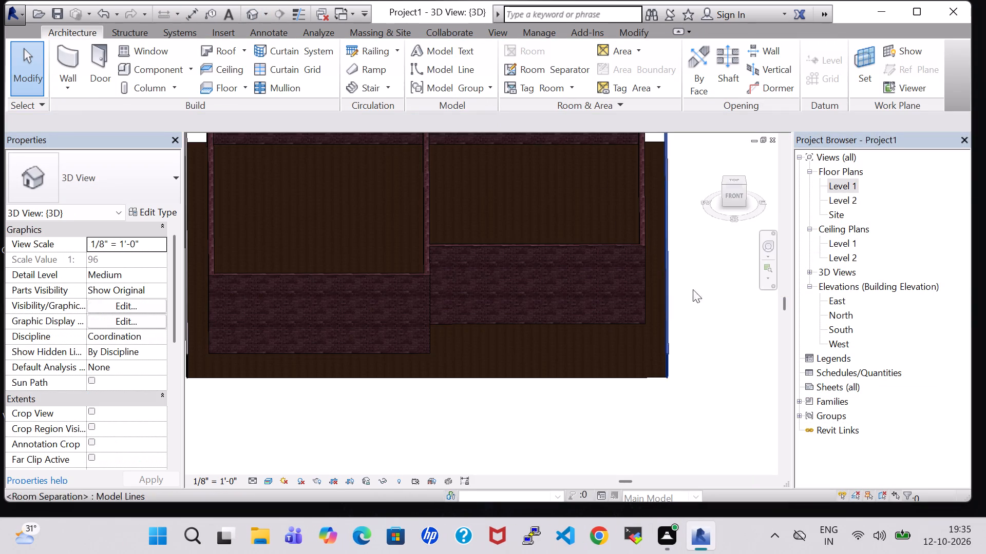
scroll(740, 308, down, 1)
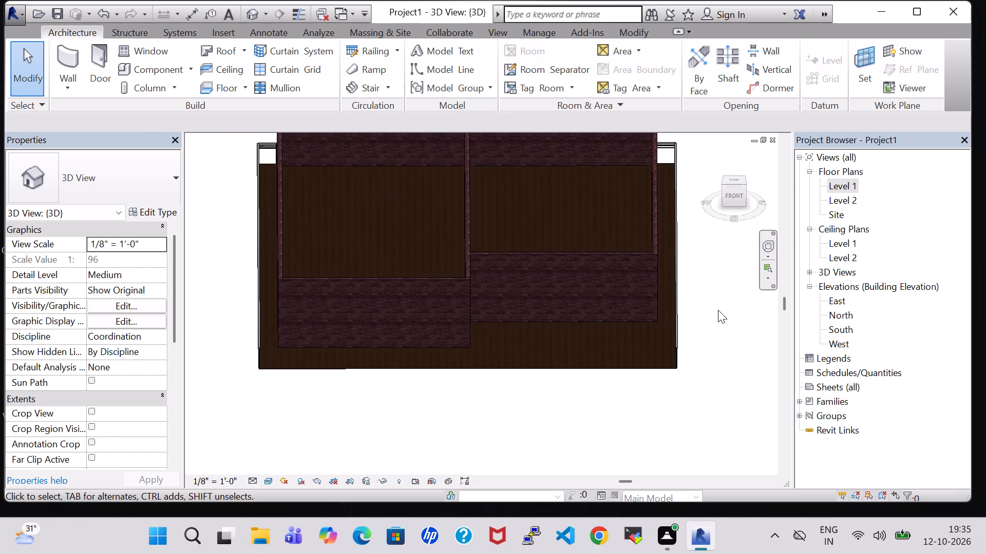
shift+middle_drag(718, 310, 727, 266)
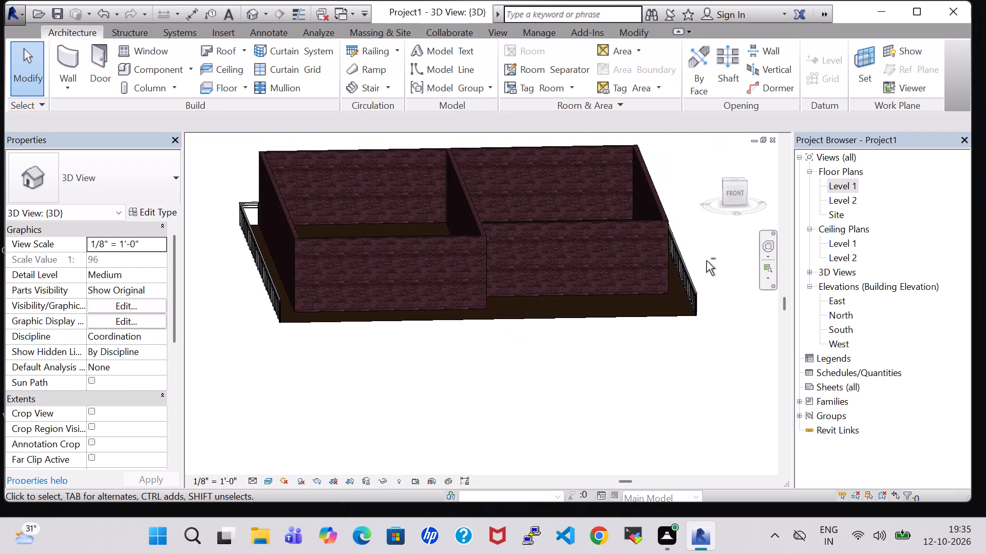
Examine the brick walls and the building's interior from the front in the 3D view.
click(525, 220)
click(521, 278)
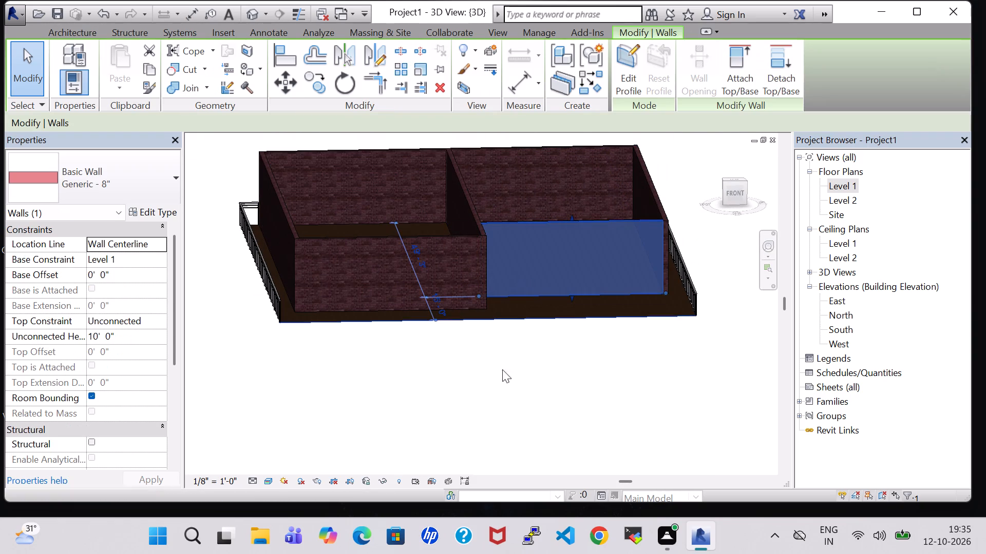
click(492, 407)
scroll(492, 407, down, 1)
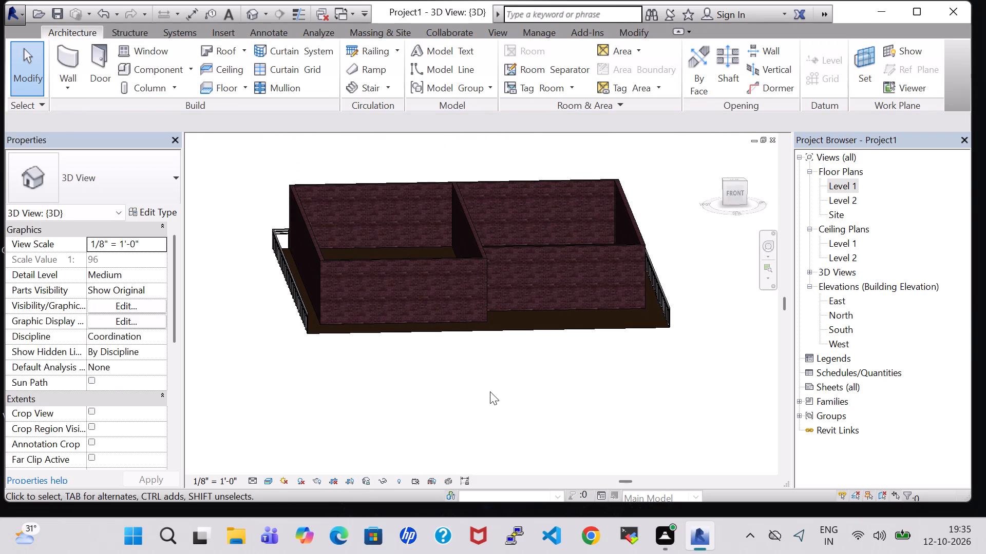
middle_drag(689, 262, 661, 270)
shift+middle_drag(661, 270, 644, 278)
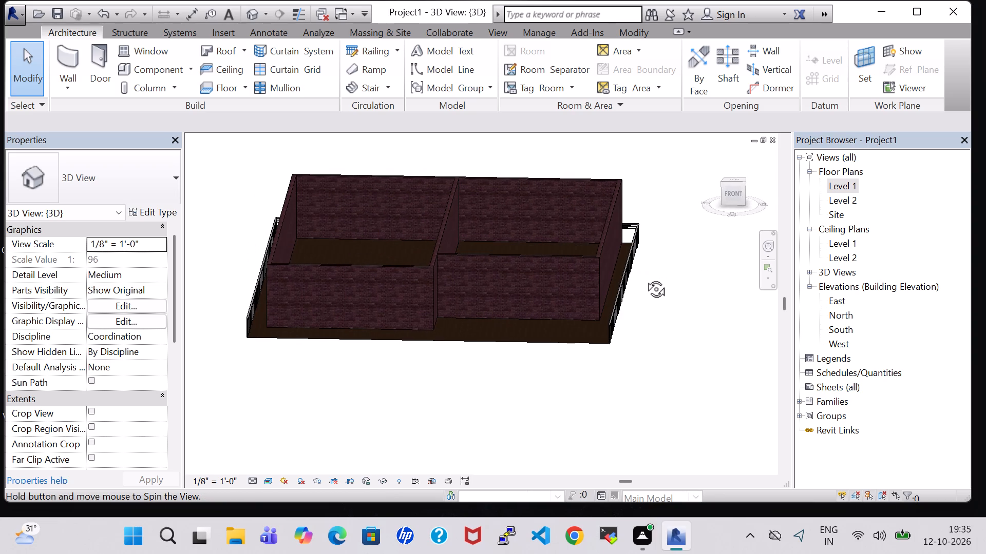
shift+middle_drag(644, 278, 646, 271)
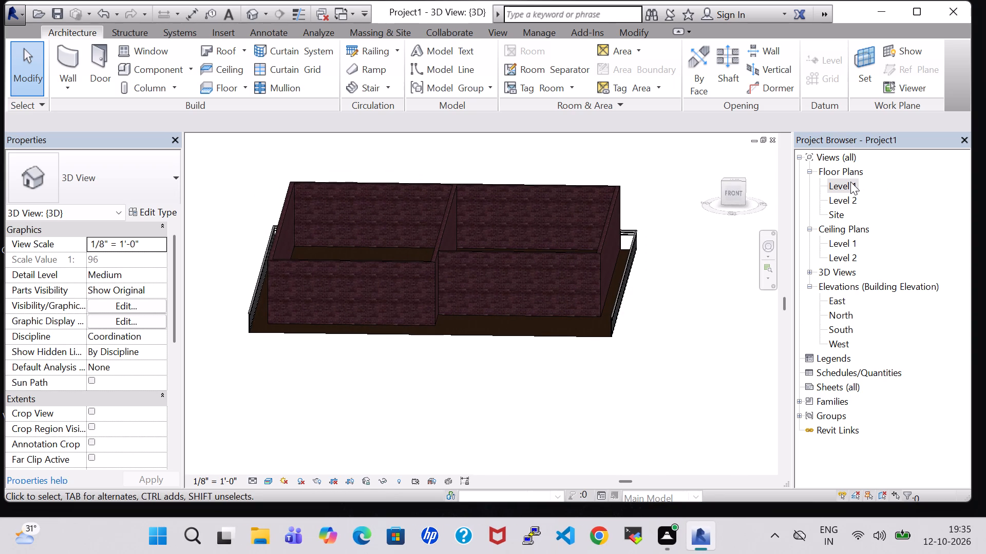
On the Level 1 floor plan, draw two Generic - 8" walls across the west room, about 10'-7" north of the east room's south wall and 19'-2" apart.
double_click(850, 182)
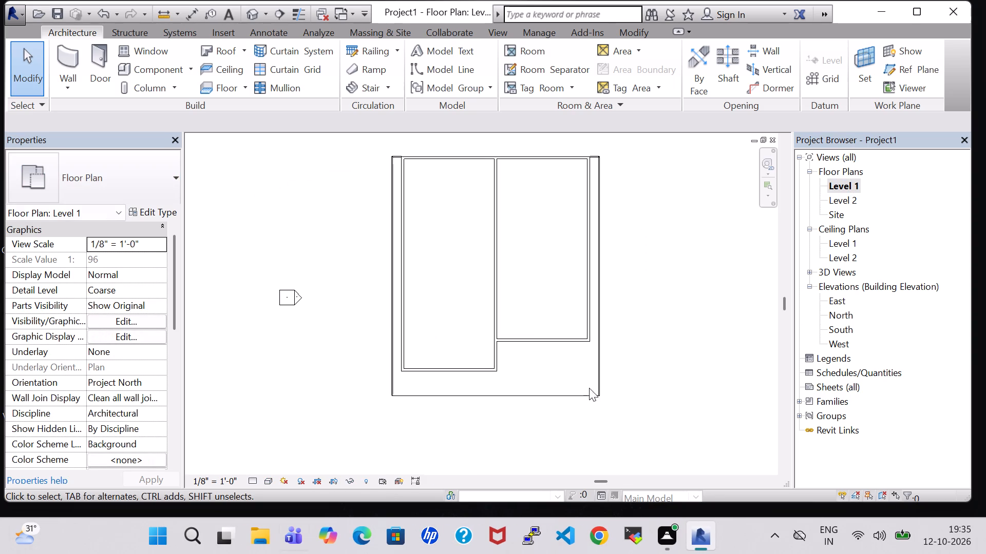
click(70, 54)
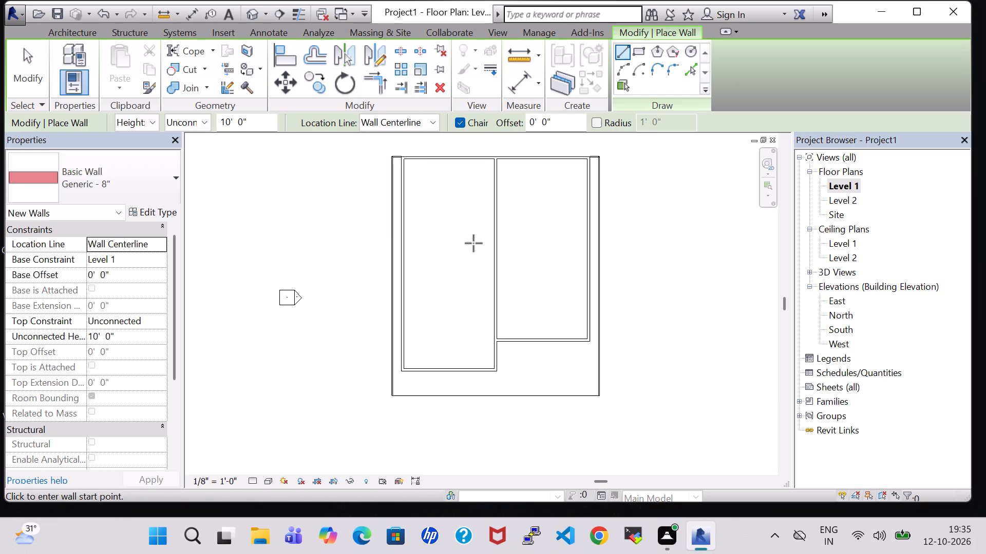
middle_drag(533, 239, 552, 321)
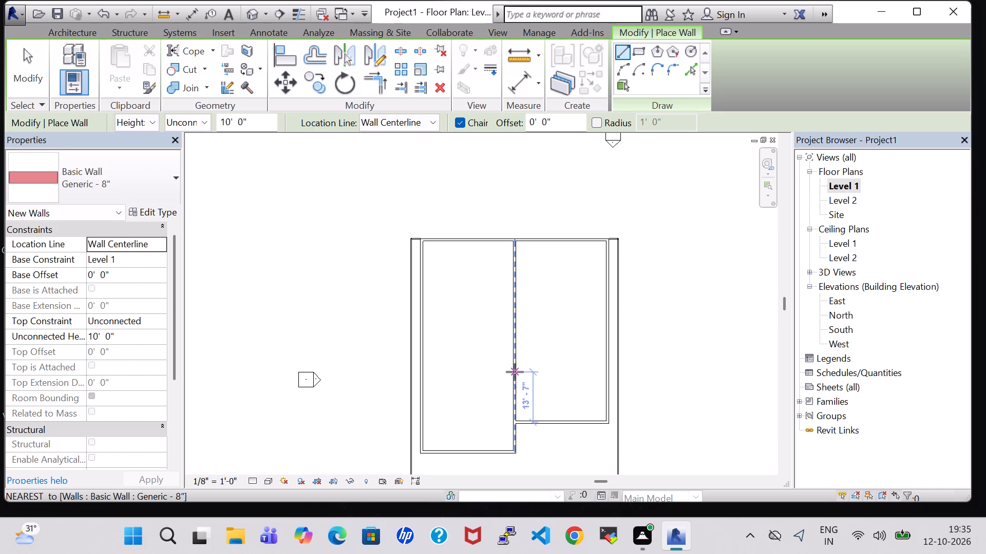
click(423, 383)
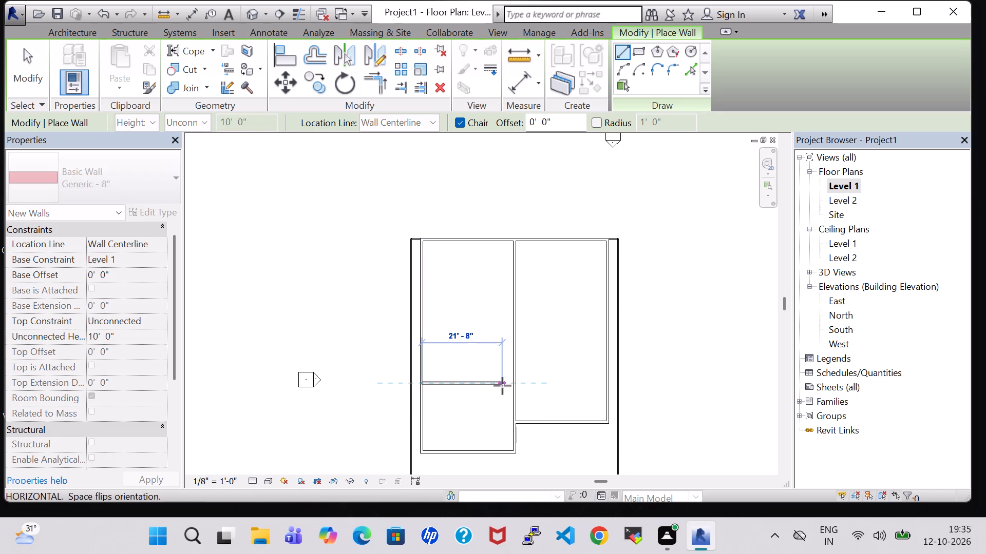
scroll(519, 384, up, 6)
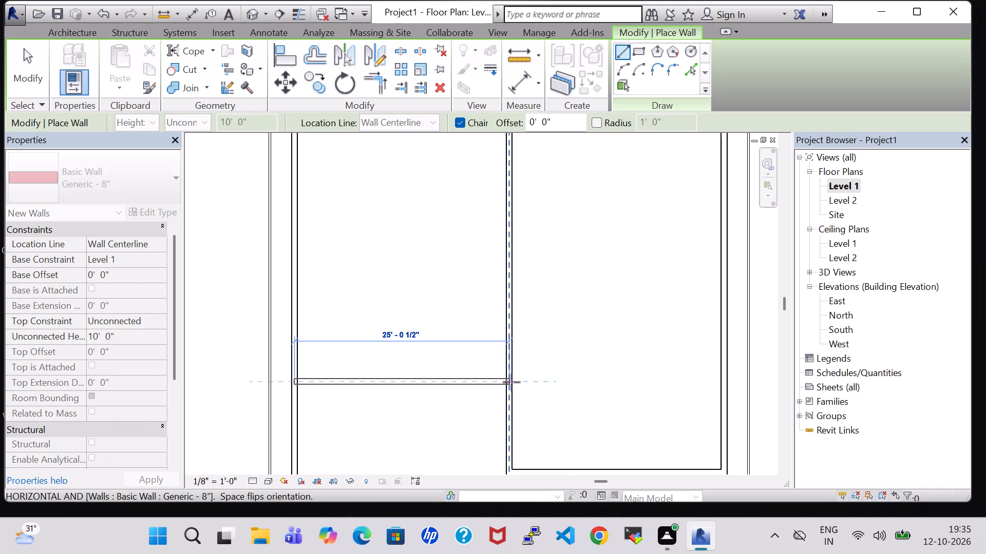
click(511, 382)
scroll(425, 324, down, 3)
middle_drag(423, 310, 438, 356)
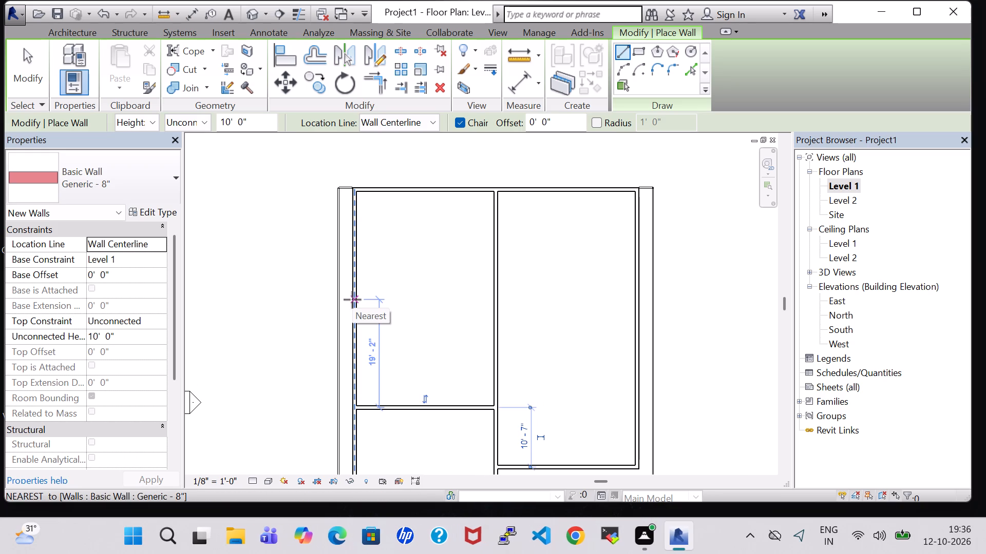
click(352, 300)
click(496, 306)
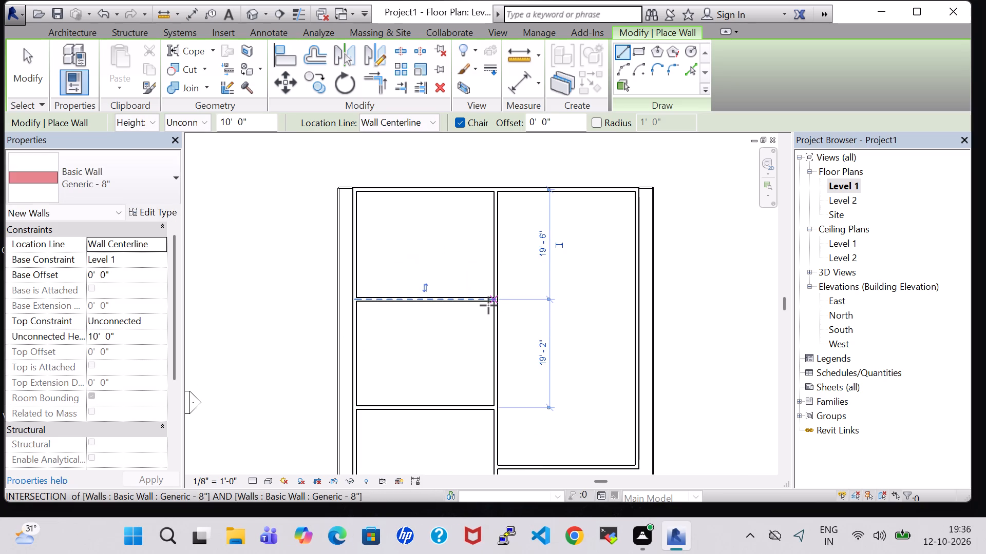
Divide the northwest room with a full-width wall about 7'-6" north of the upper cross wall and a short partition 13'-8" from the west wall.
click(357, 257)
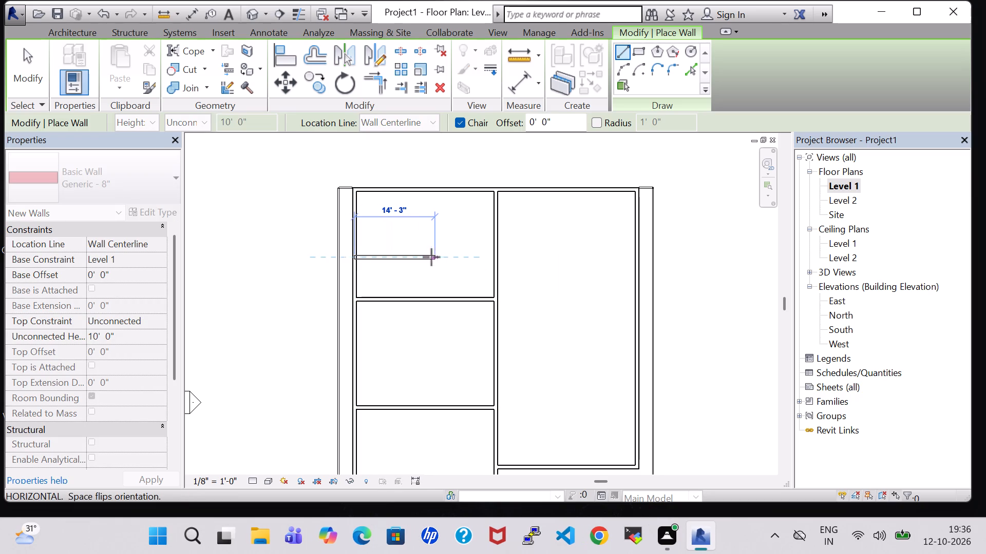
click(431, 258)
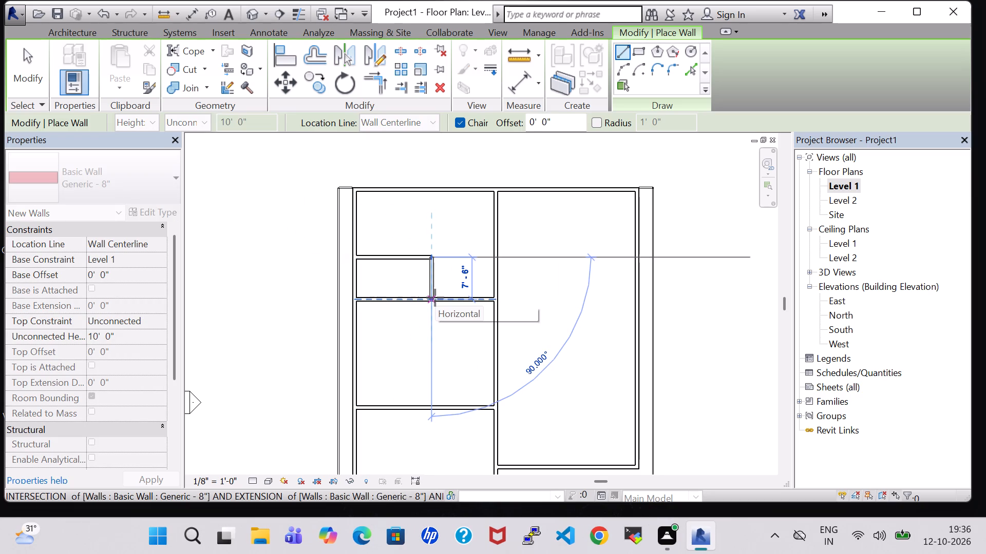
click(435, 298)
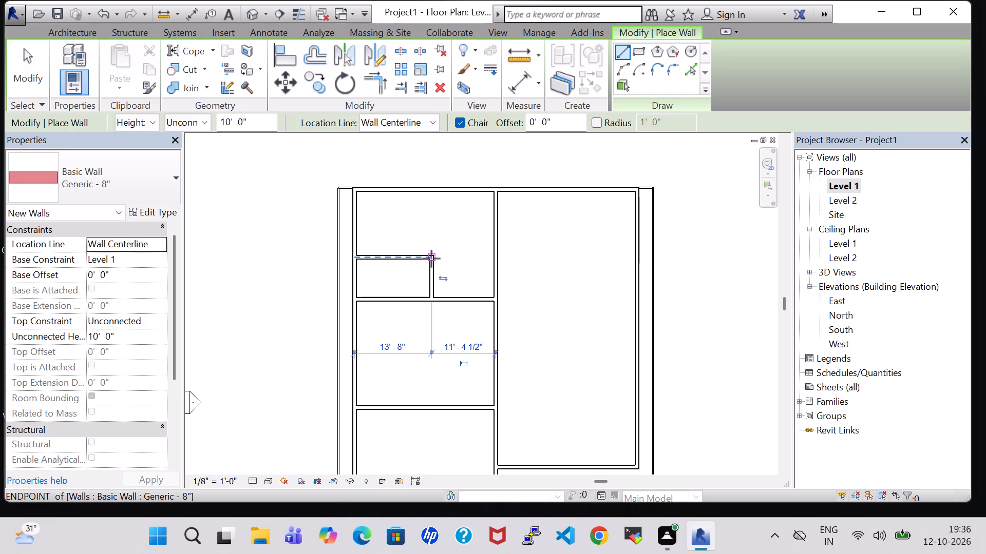
click(431, 259)
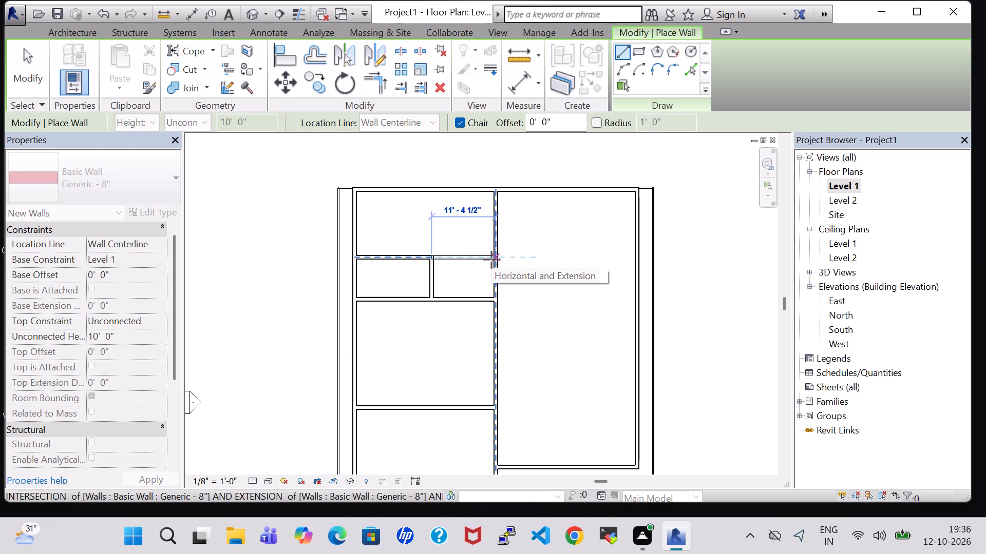
click(495, 260)
scroll(513, 305, down, 1)
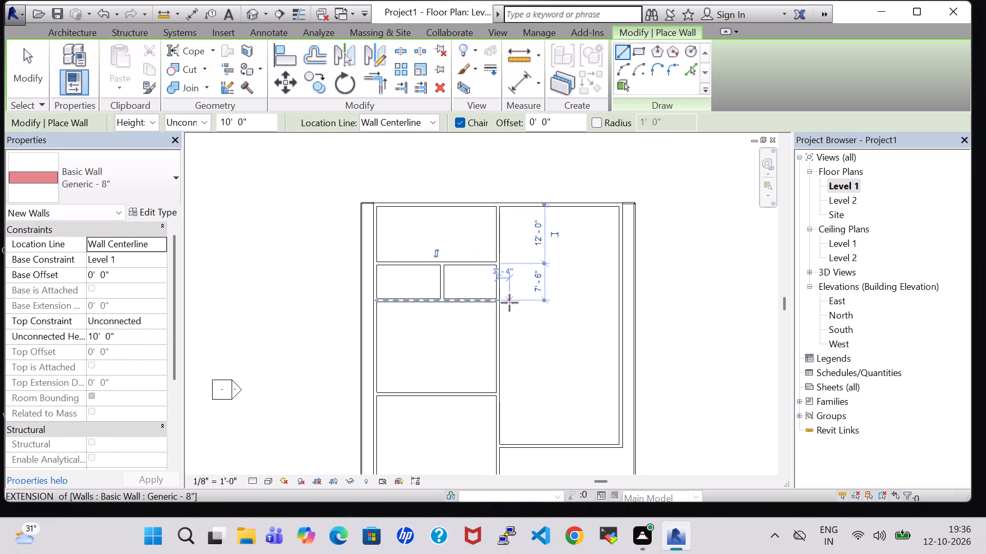
key(Escape)
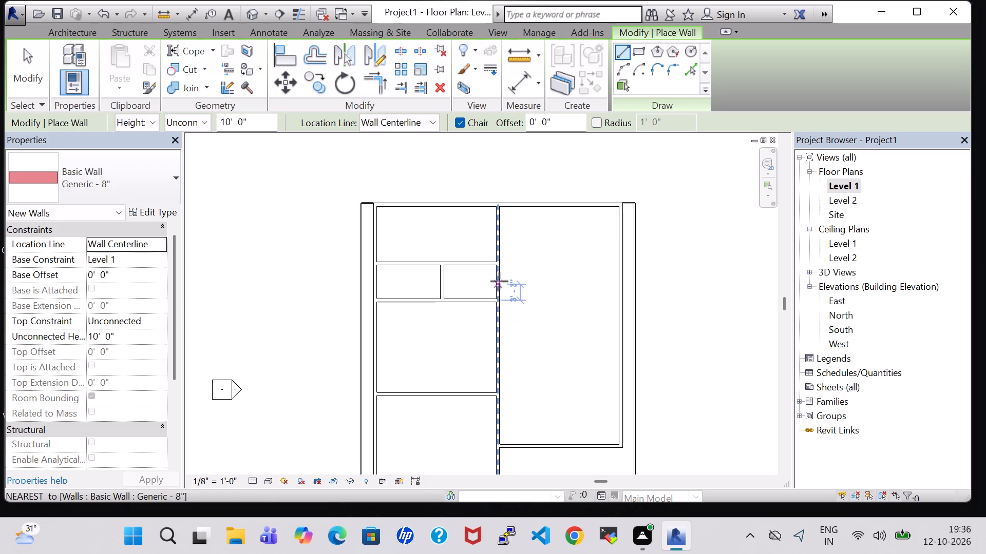
Draw a wall across the east room in line with the upper cross wall, about 19'-6" from the north wall.
click(497, 300)
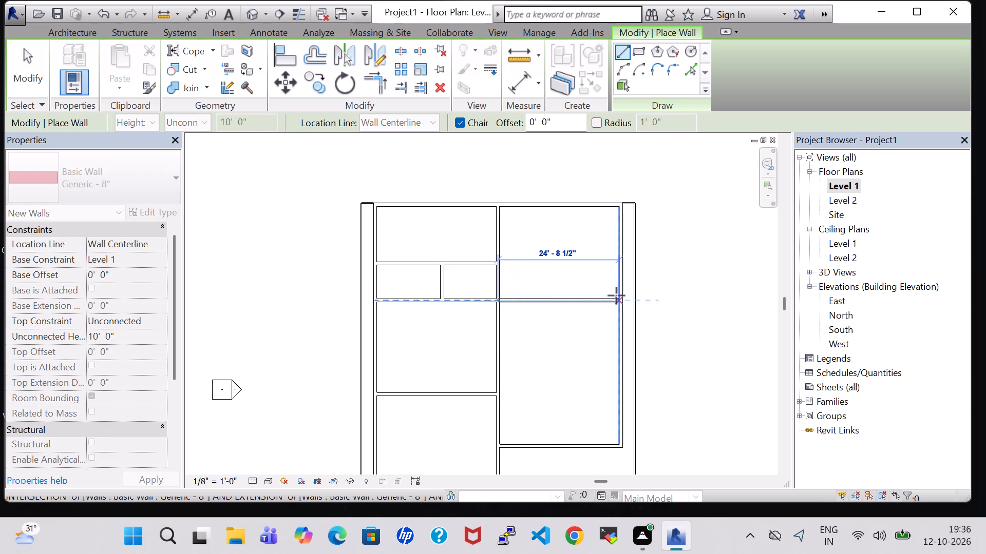
click(621, 299)
scroll(637, 298, down, 3)
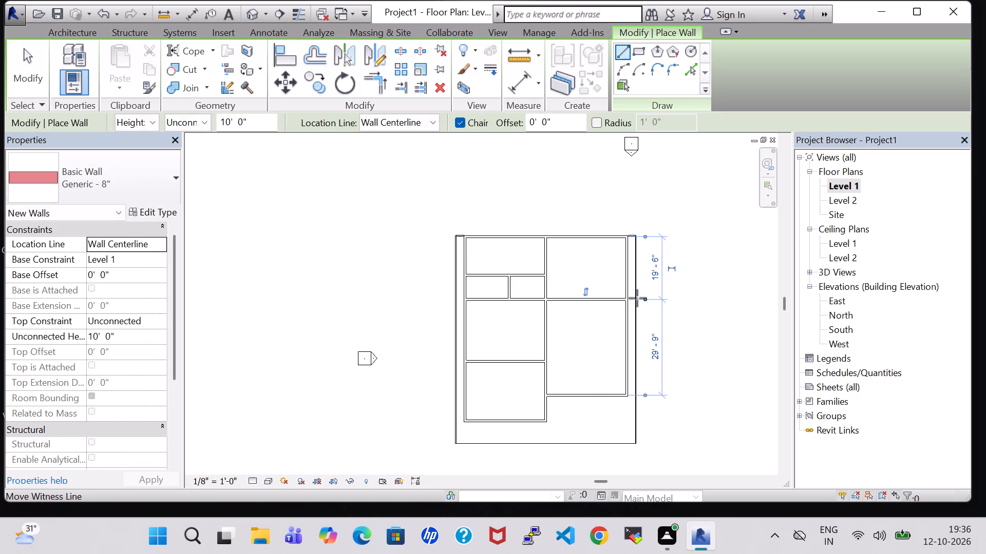
scroll(637, 300, down, 1)
key(Escape)
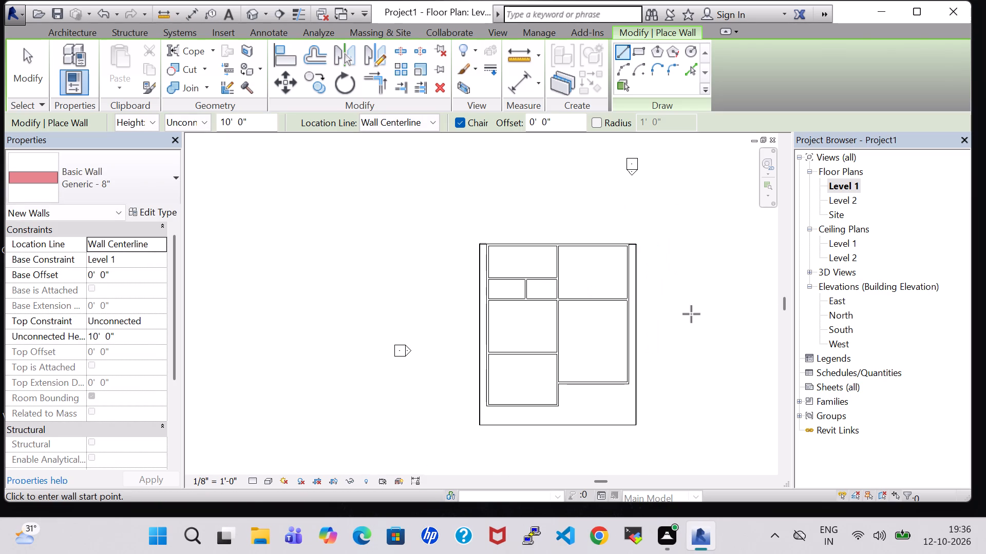
key(Escape)
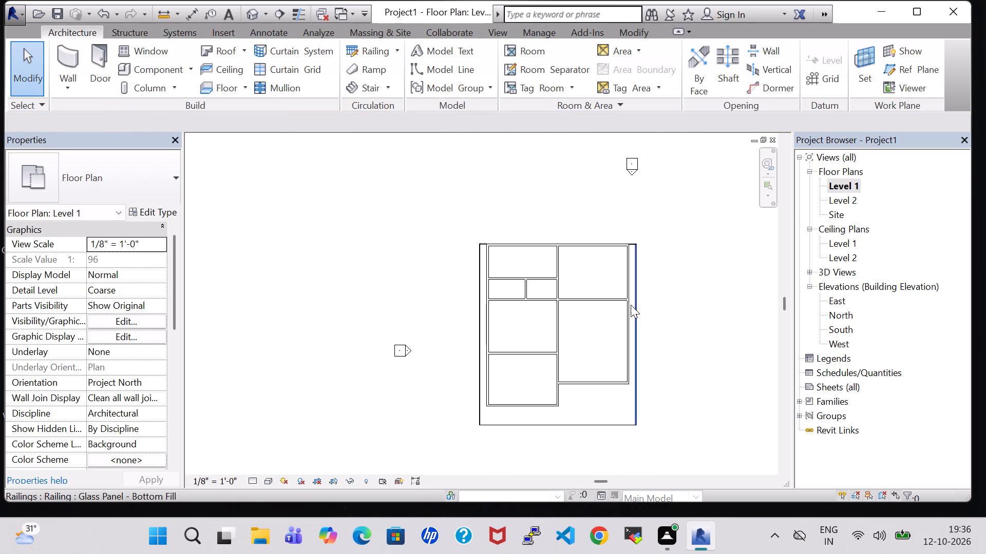
Split the middle wall at both ends of the stretch beside the small eastern compartment and delete the segment between the splits.
middle_drag(668, 322, 622, 308)
scroll(622, 307, up, 1)
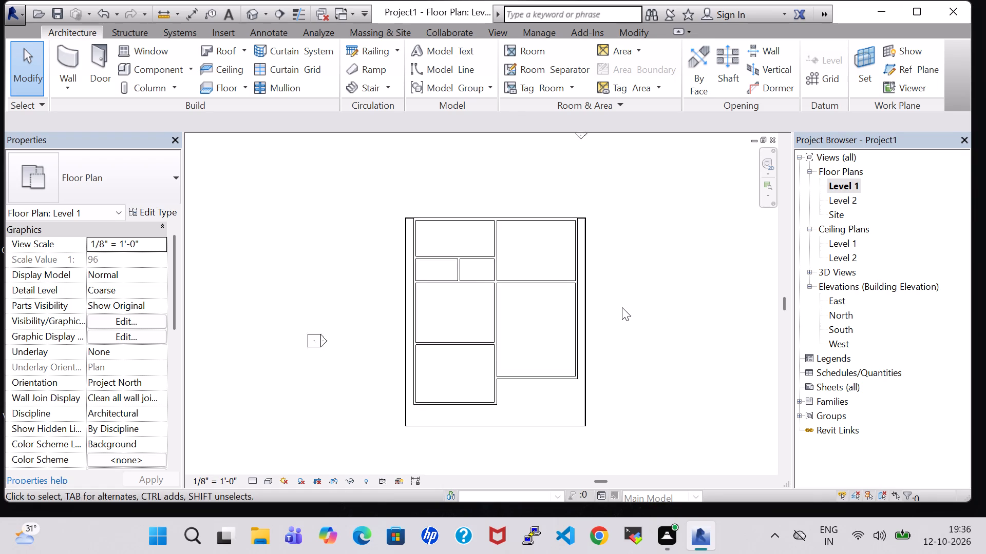
scroll(622, 307, up, 1)
middle_drag(622, 307, 628, 305)
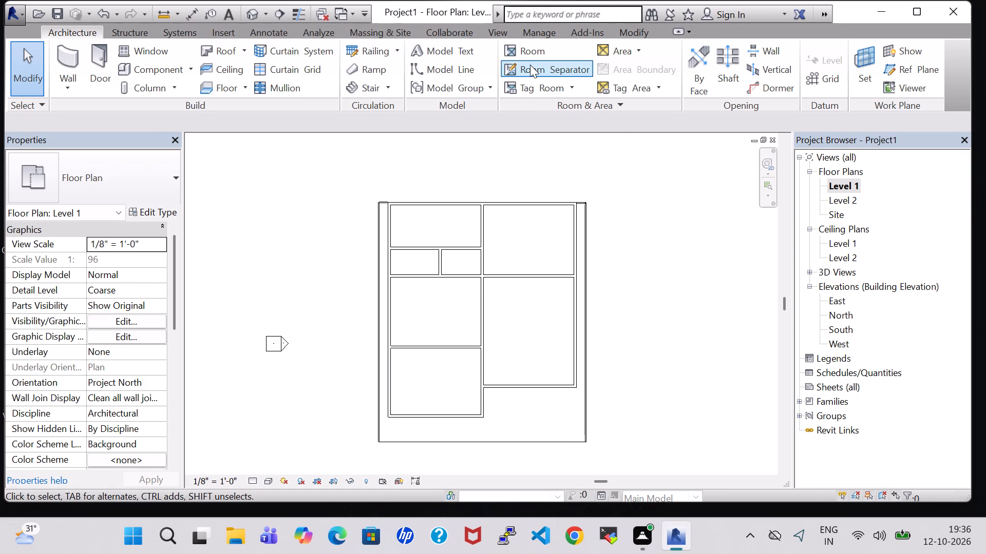
click(642, 33)
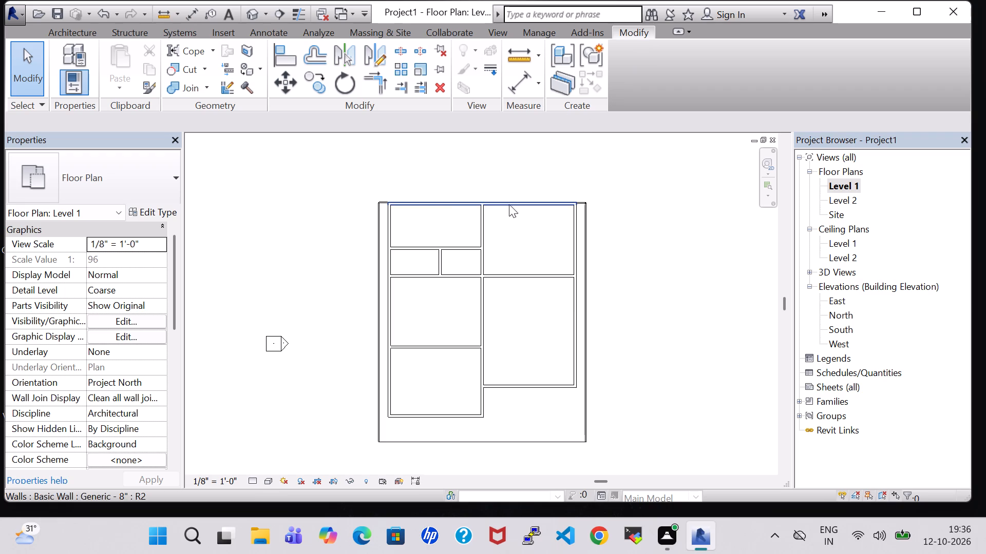
scroll(496, 232, up, 6)
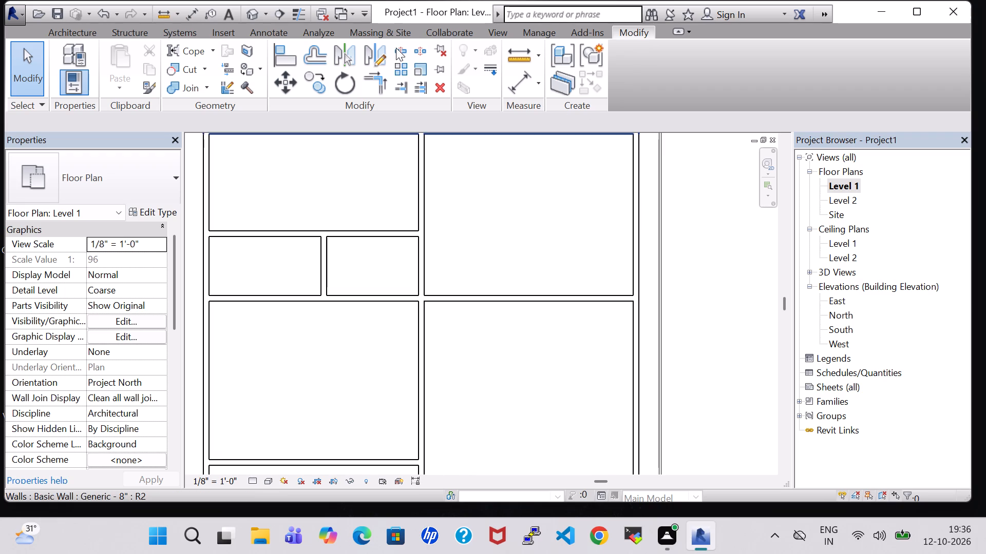
click(396, 48)
scroll(433, 230, up, 8)
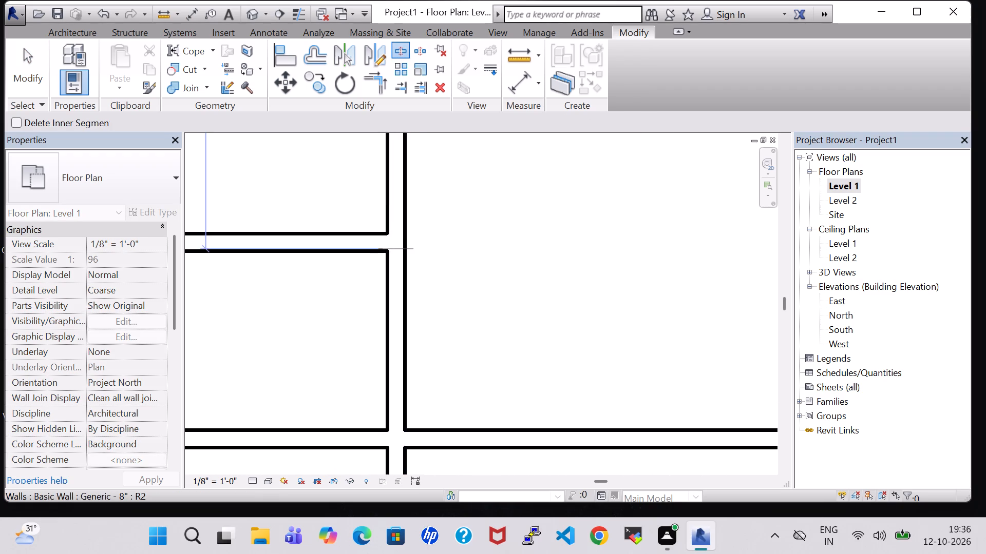
click(394, 252)
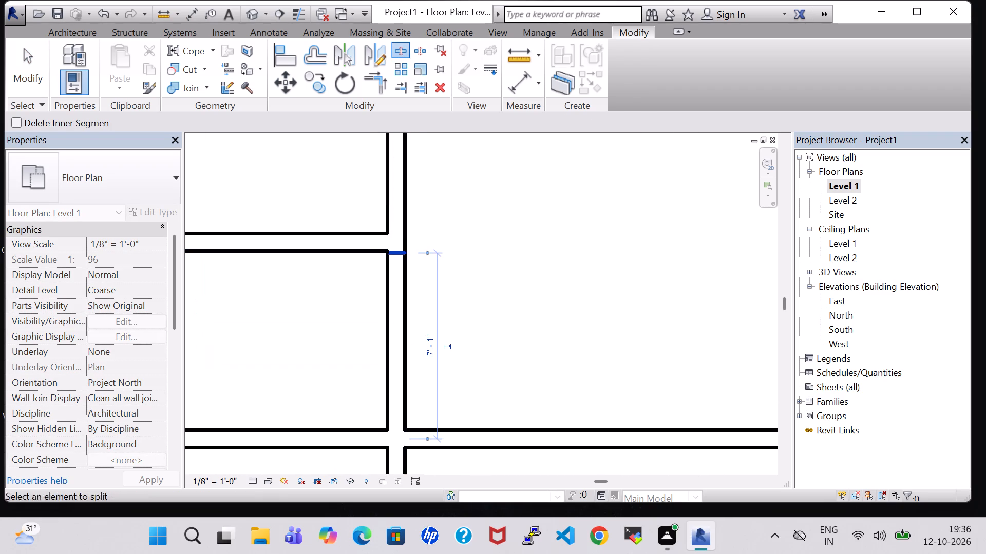
click(392, 430)
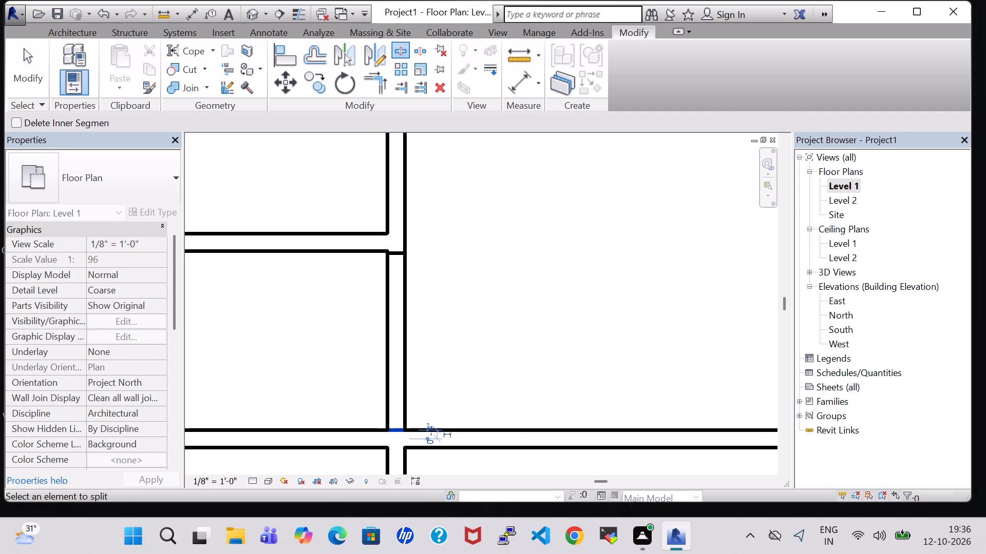
key(Escape)
key(Escape)
click(398, 369)
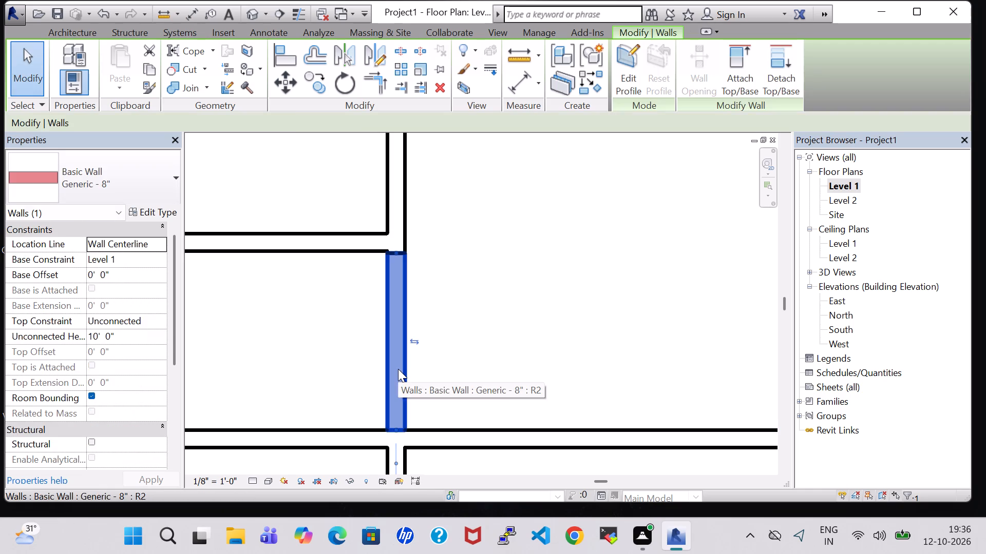
key(Delete)
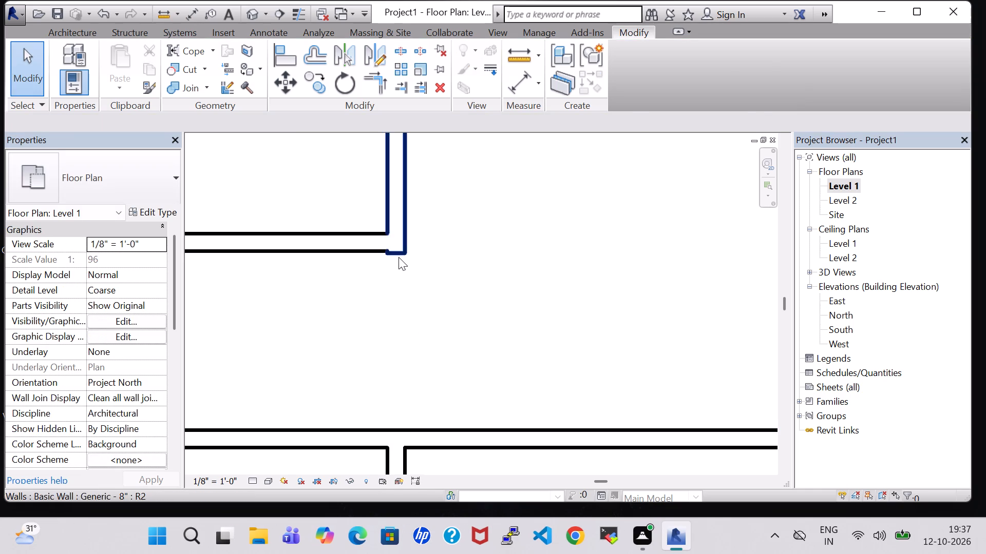
Nudge the remaining northern segment of the middle wall slightly north so its end aligns with the adjoining partition.
click(399, 257)
key(Up)
click(398, 309)
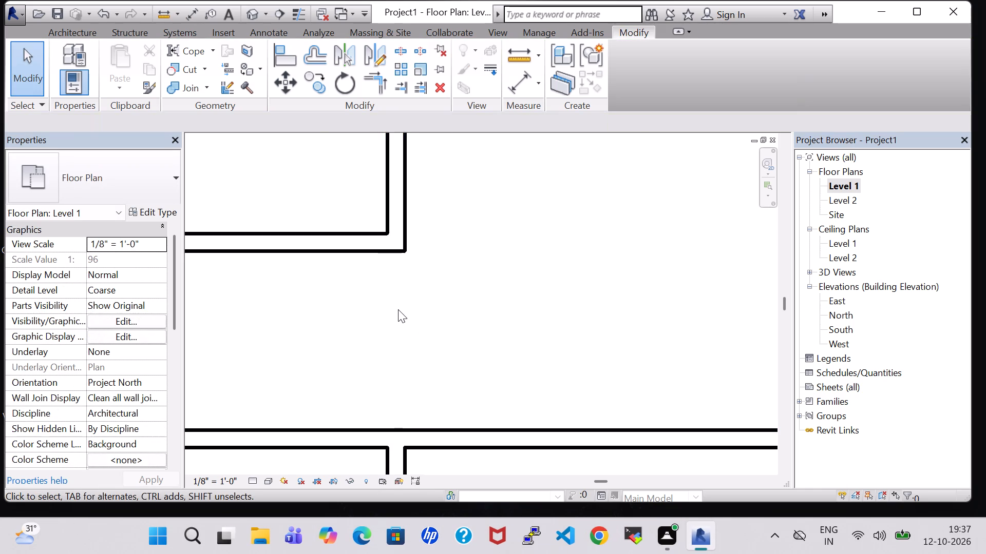
Split the upper cross wall at the small west compartment's east side and at the middle wall, and delete the segment between.
scroll(398, 309, down, 9)
middle_drag(418, 307, 480, 297)
scroll(480, 297, down, 2)
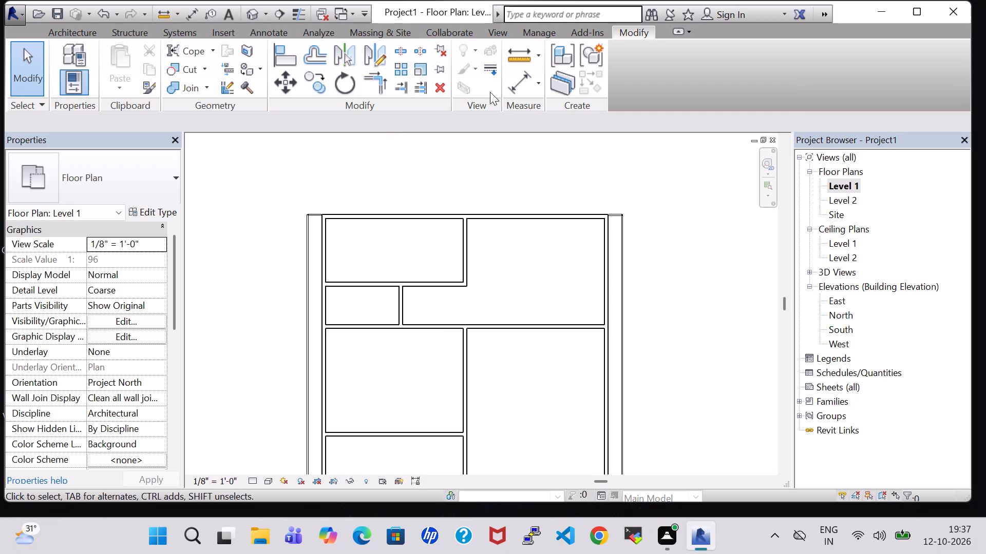
click(403, 52)
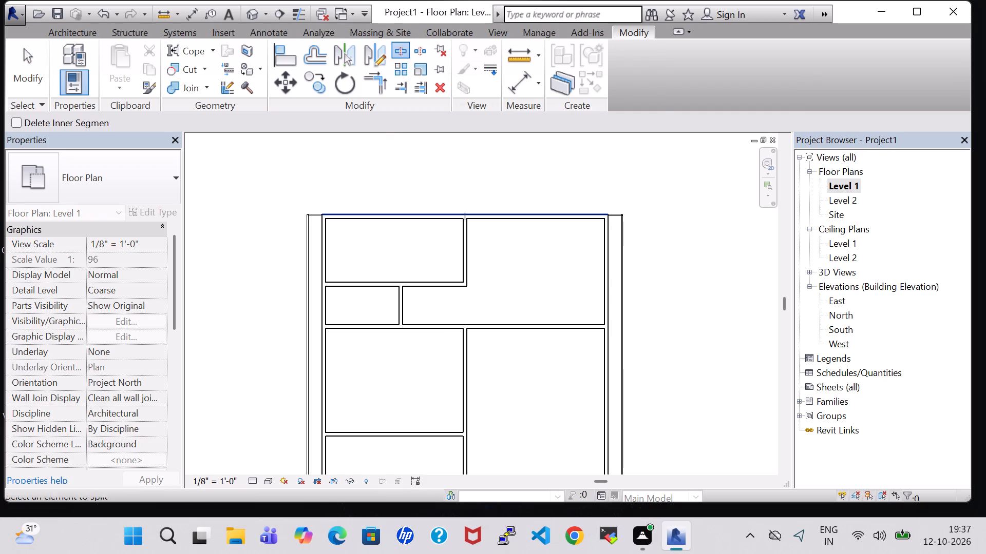
scroll(401, 331, up, 9)
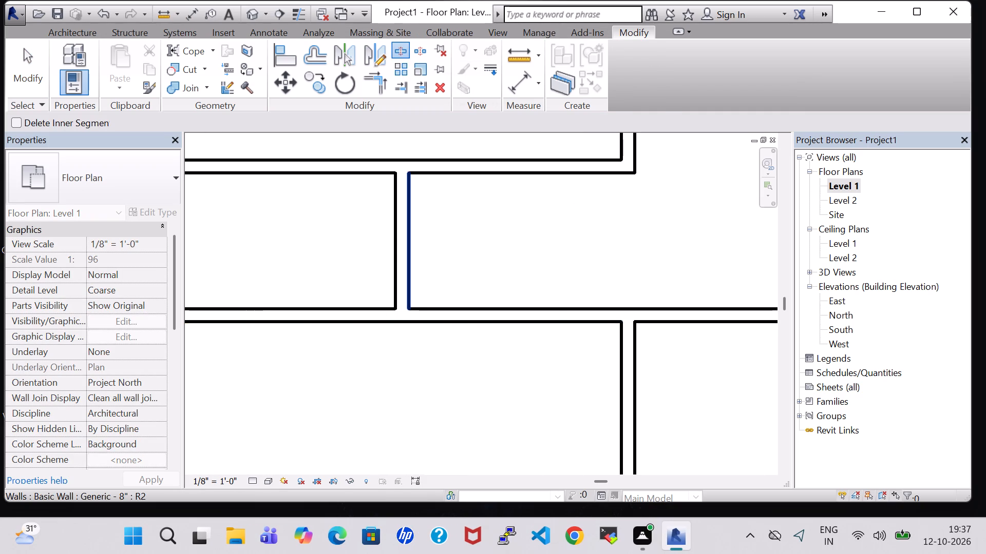
click(410, 314)
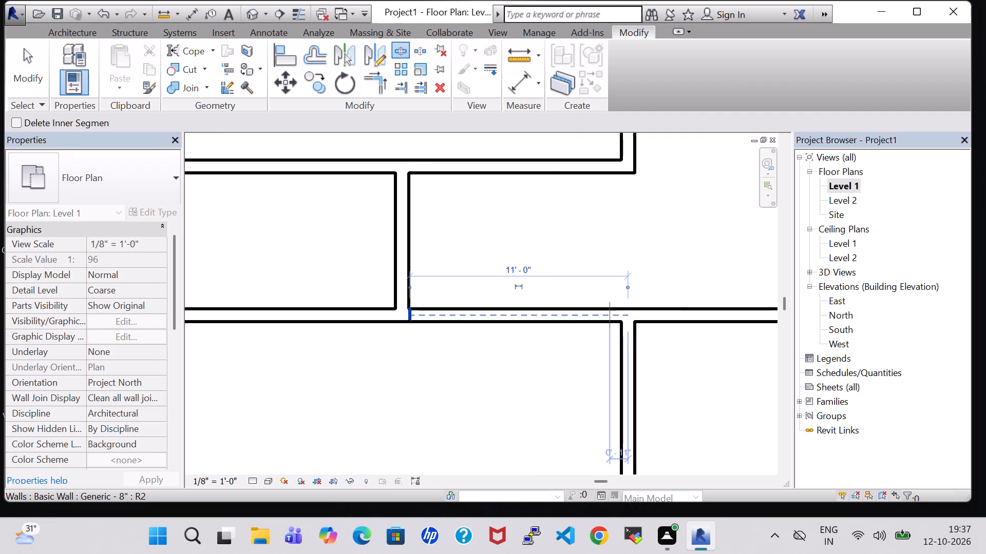
click(622, 316)
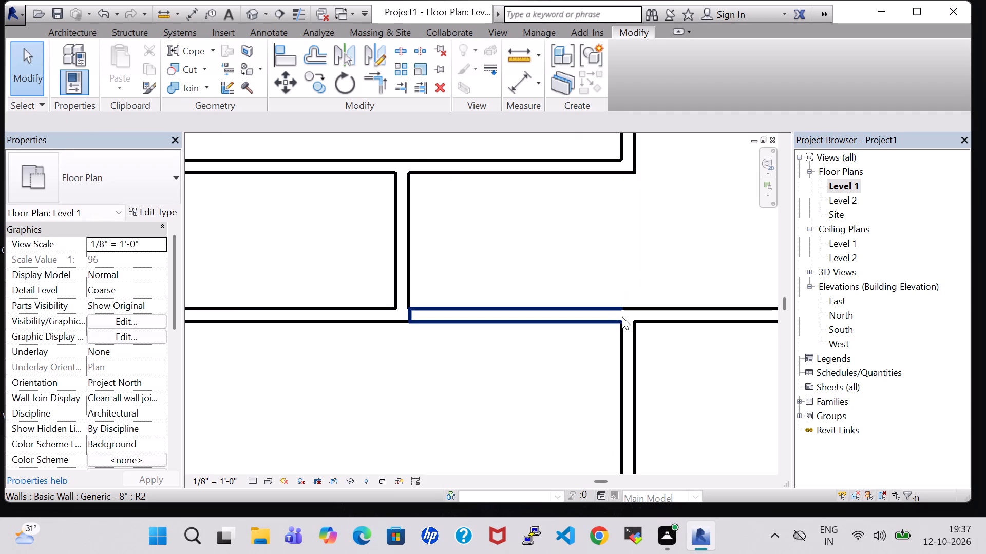
click(618, 316)
key(Delete)
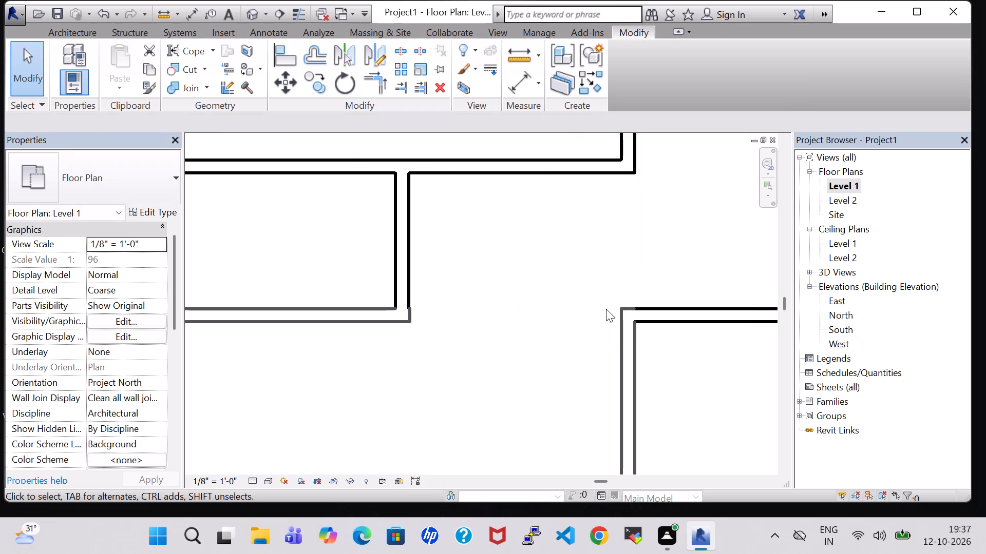
Draw a Generic - 8" wall from the end of the northwest room's south wall straight across to the east wall.
scroll(545, 262, down, 2)
scroll(598, 269, down, 2)
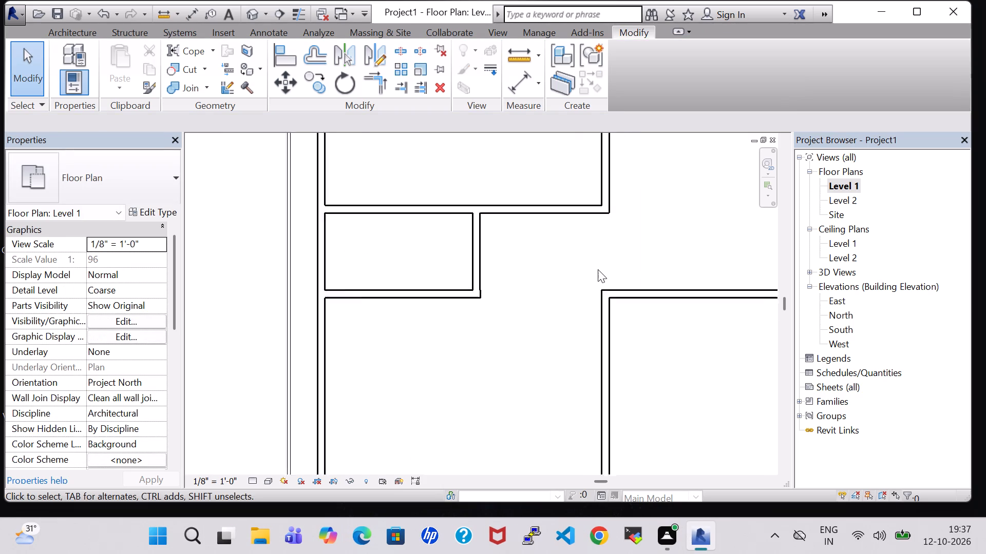
scroll(598, 269, down, 2)
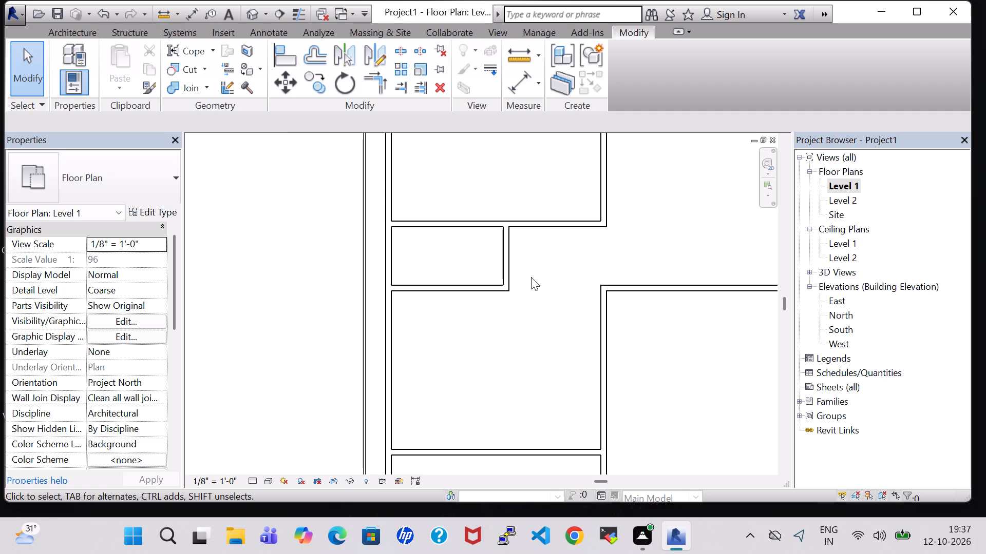
middle_click(531, 277)
scroll(531, 277, down, 2)
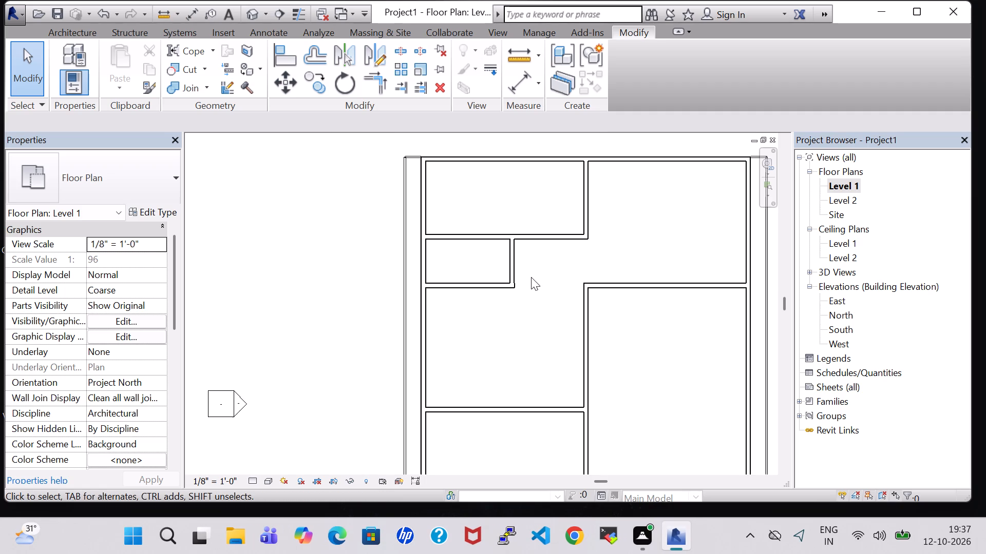
middle_drag(576, 262, 473, 289)
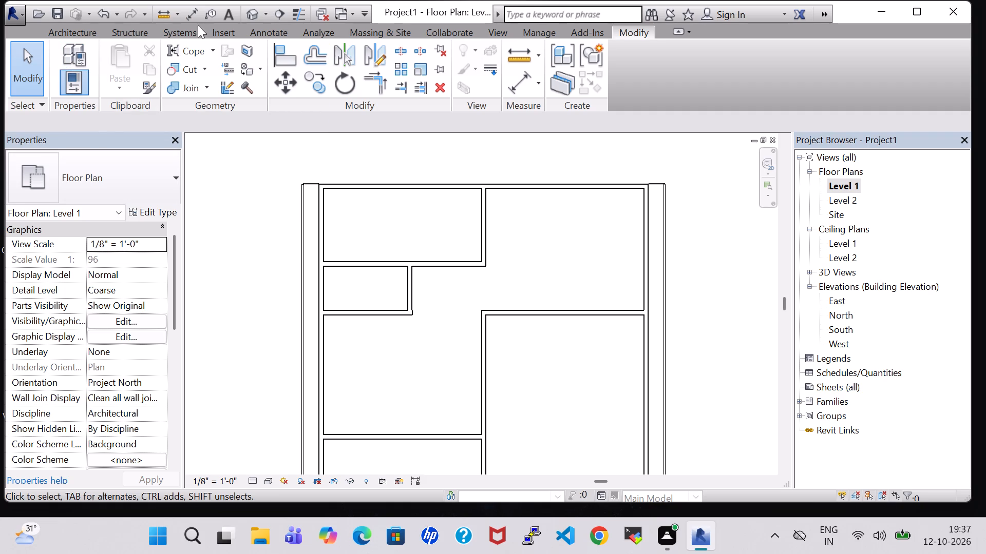
click(83, 30)
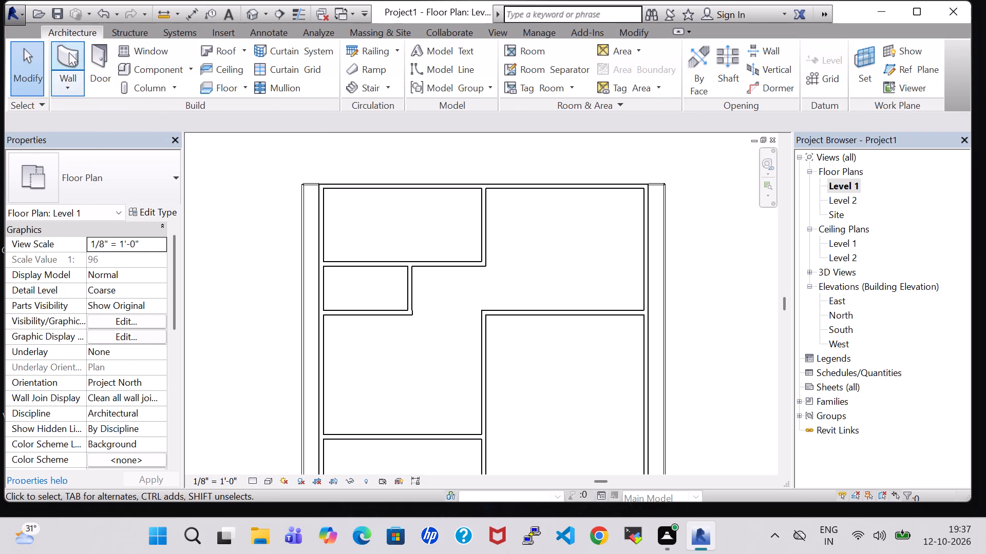
click(69, 52)
scroll(493, 255, up, 4)
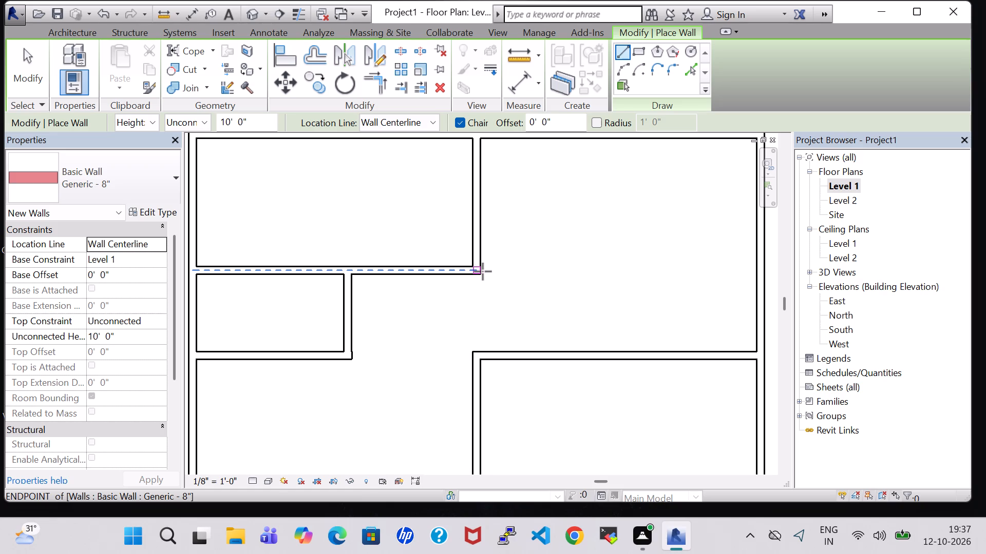
click(480, 271)
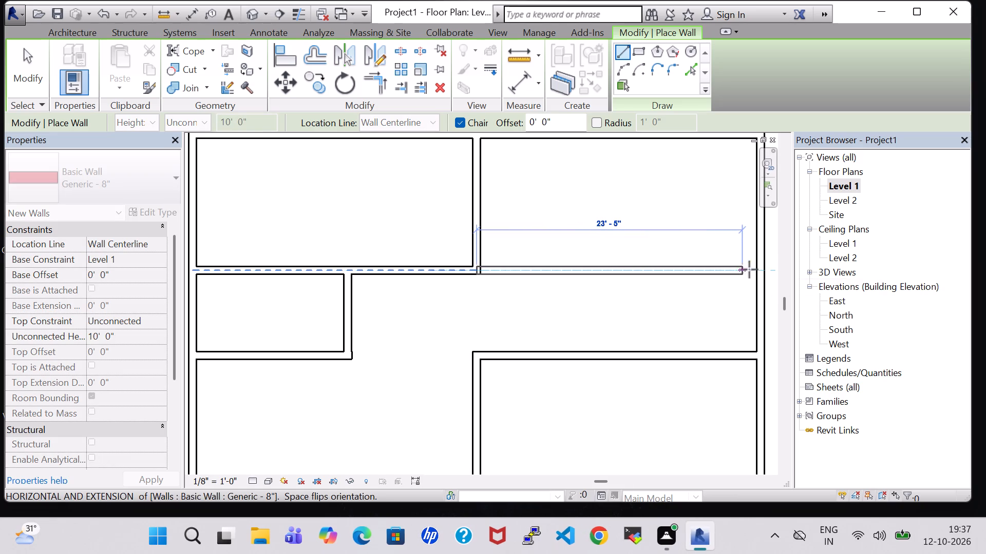
click(760, 269)
Draw a short north-south partition between the two east cross walls, 10'-8" east of the middle wall.
scroll(605, 310, down, 2)
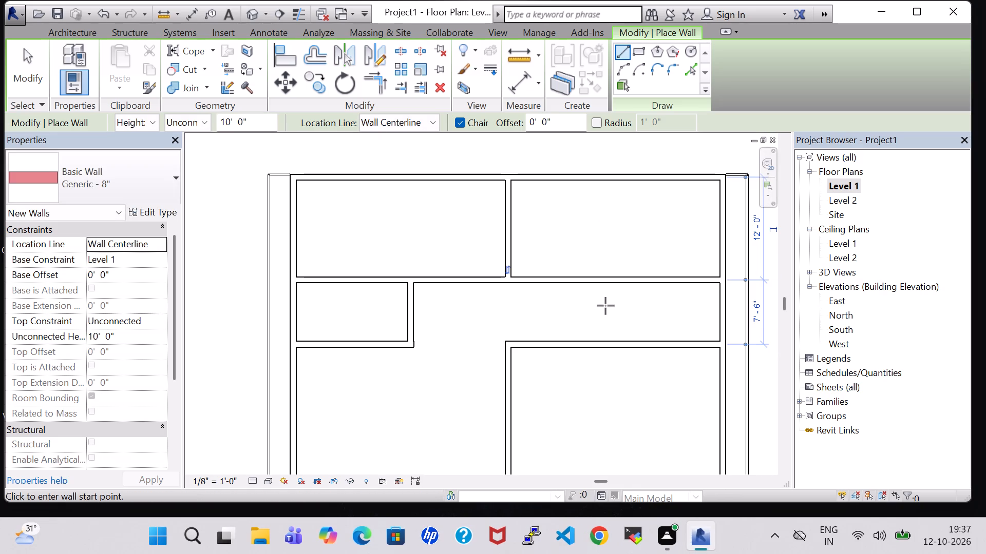
middle_drag(400, 320, 335, 321)
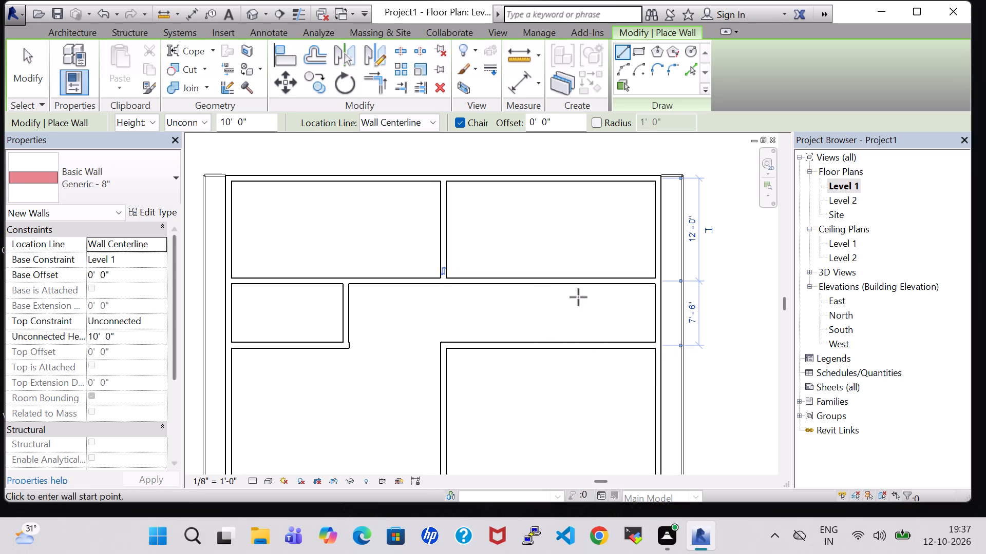
click(535, 282)
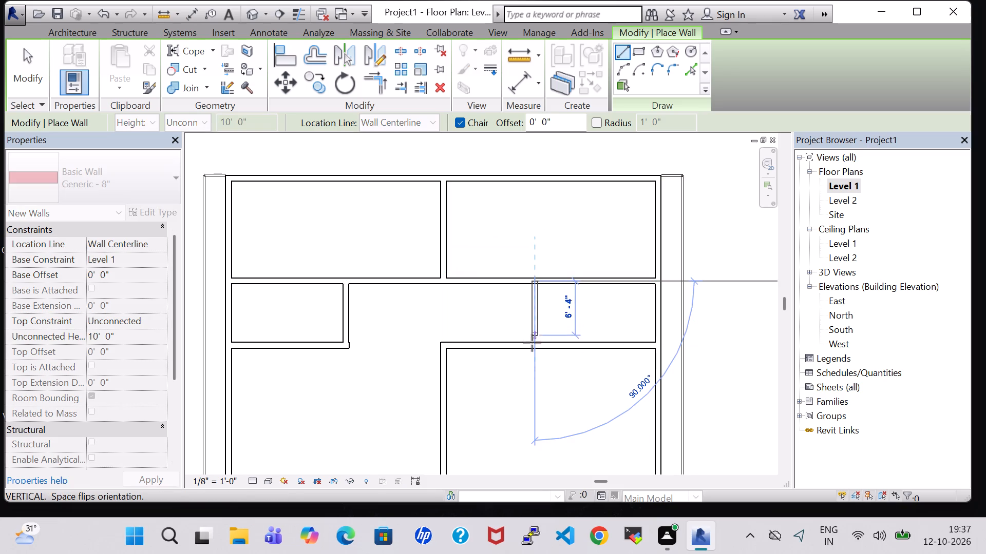
click(532, 346)
scroll(576, 392, down, 2)
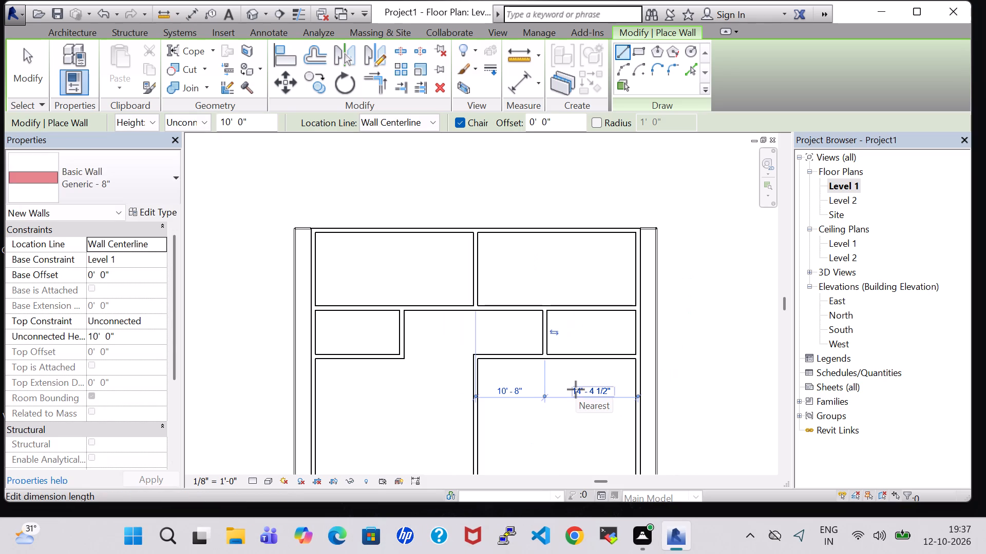
key(Escape)
key(Escape)
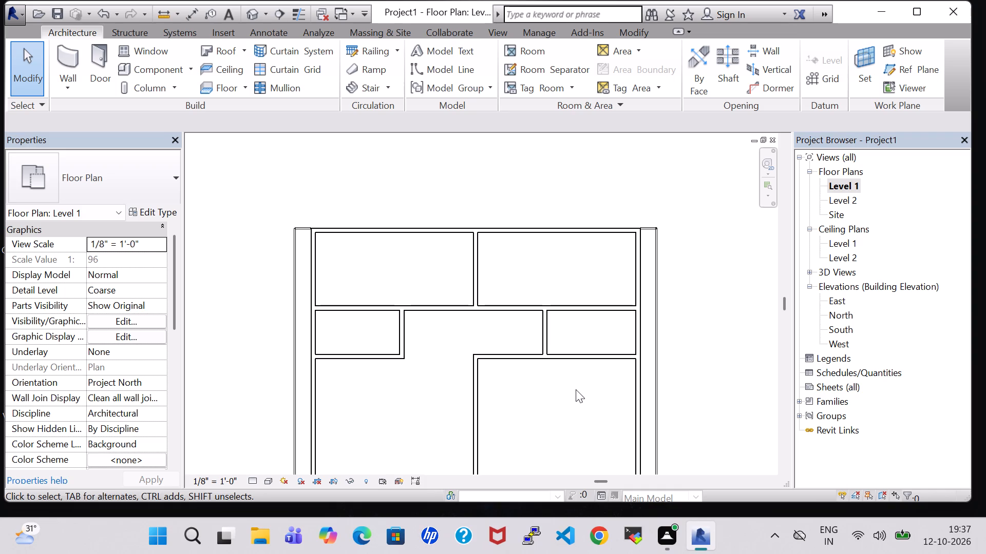
Nudge the southern east cross wall south until it is 14'-2" from the full-width wall north of it.
scroll(492, 344, down, 1)
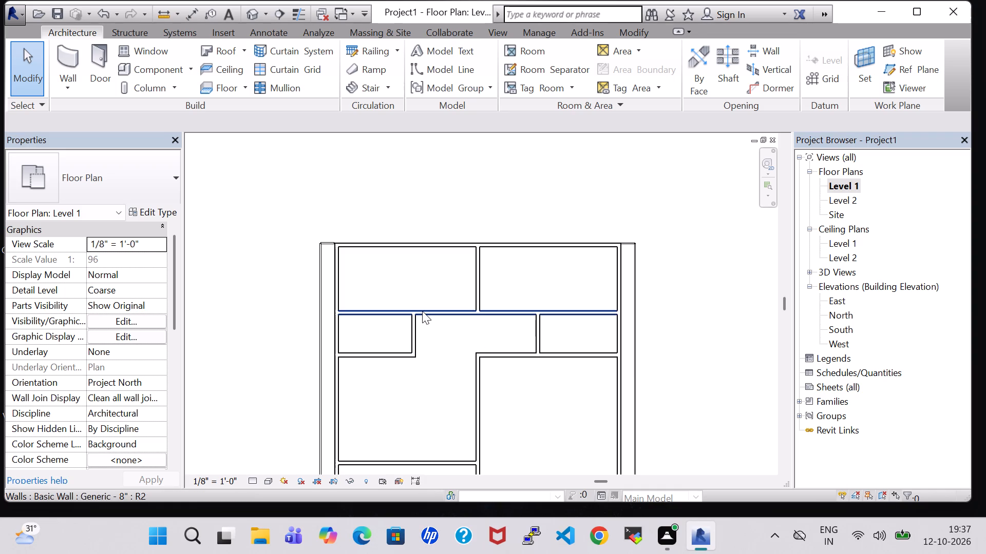
scroll(450, 325, down, 1)
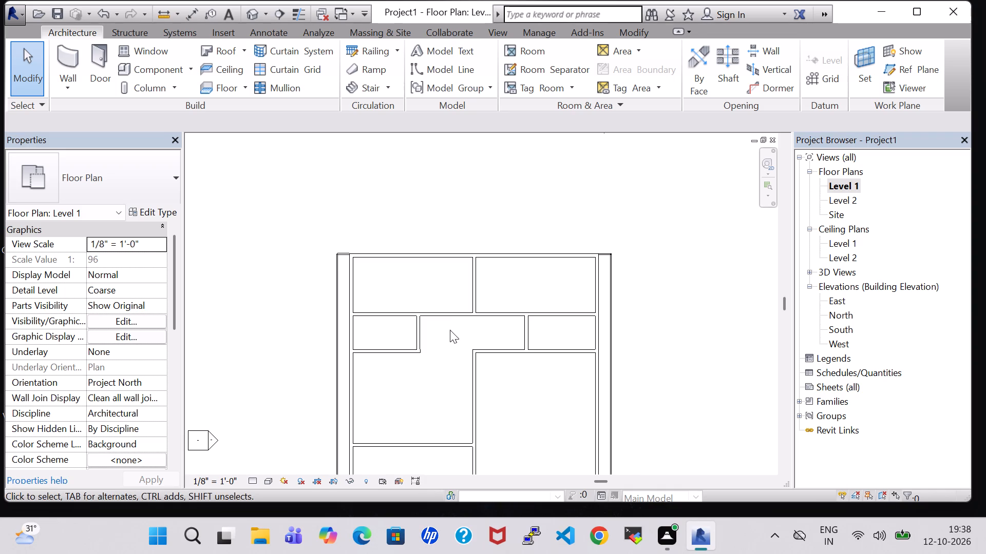
middle_drag(441, 360, 449, 318)
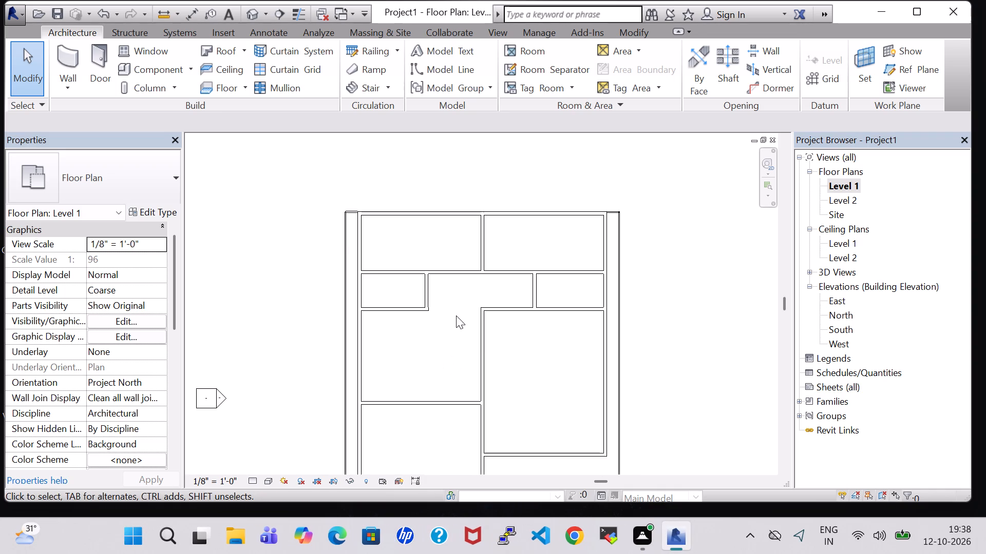
click(564, 307)
key(Down)
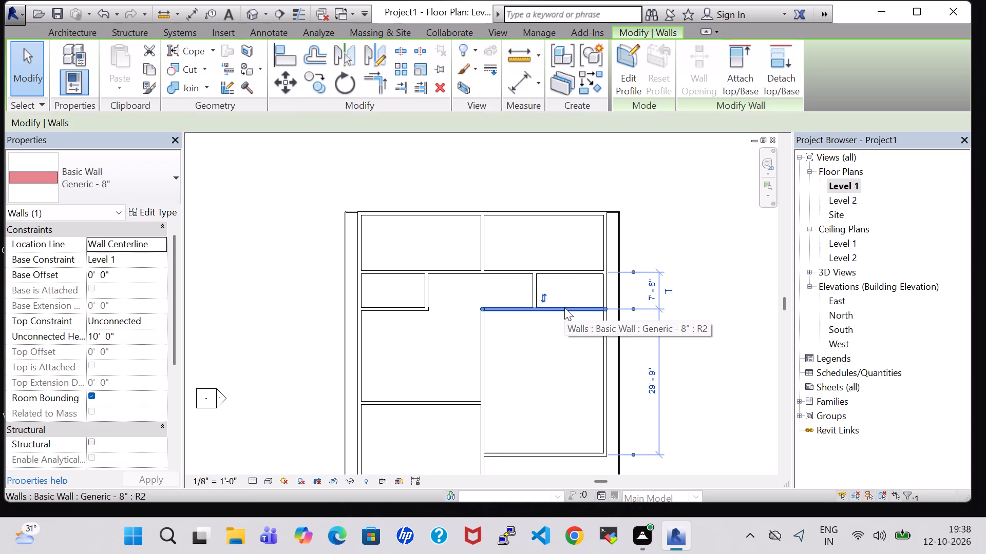
key(Down)
key(Down)
key(Down)
key(Down)
key(Down)
key(Down)
key(Down)
key(Down)
key(Down)
key(Down)
key(Down)
key(Down)
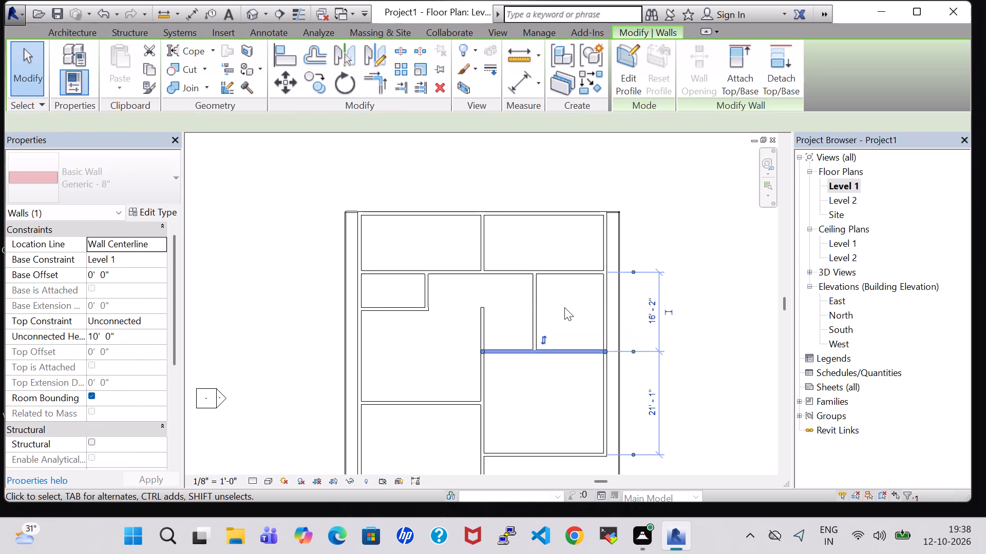
key(Down)
key(Up)
key(Up)
key(Up)
key(Up)
key(Up)
key(Up)
key(Up)
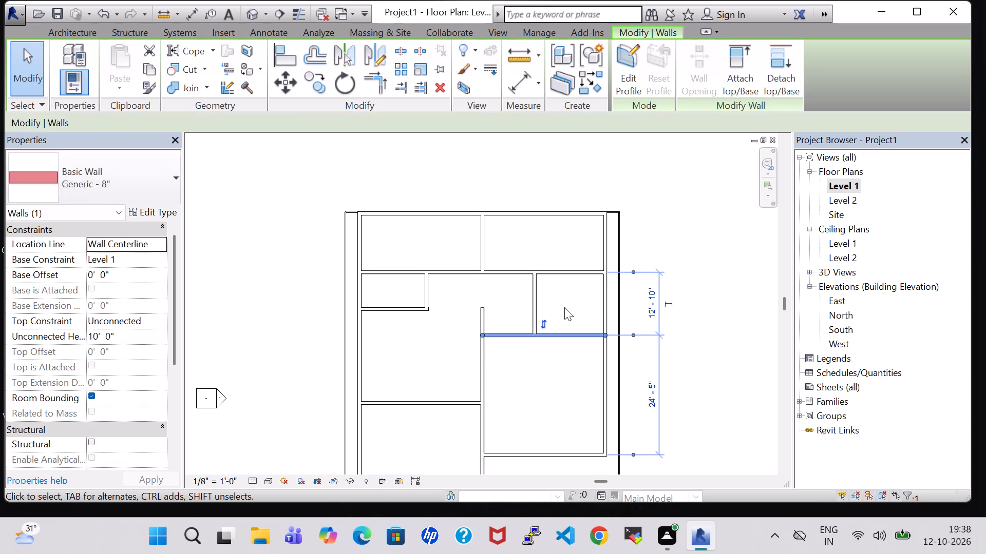
key(Down)
key(Down)
key(Down)
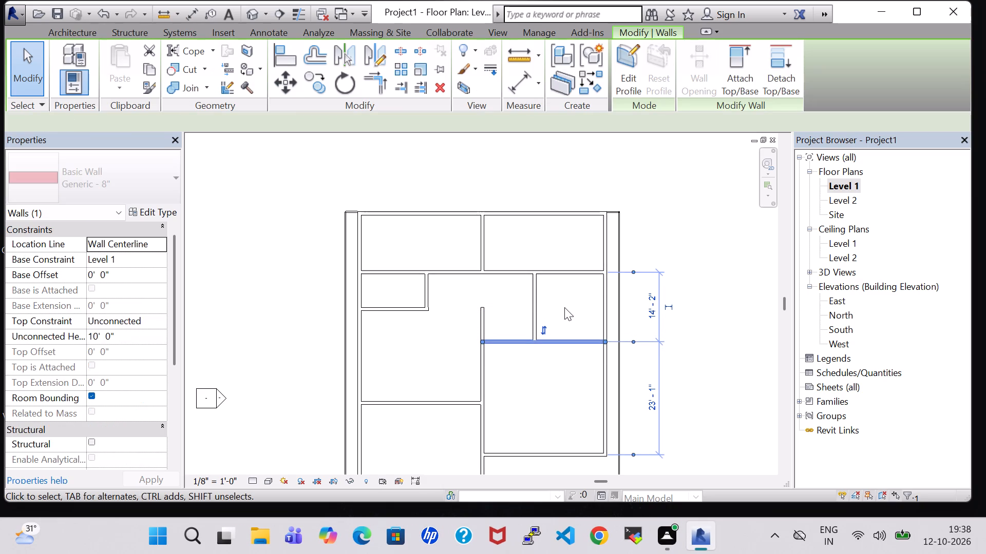
Nudge the full-width wall below the two northern rooms south until it is 16'-8" from the north wall.
click(556, 267)
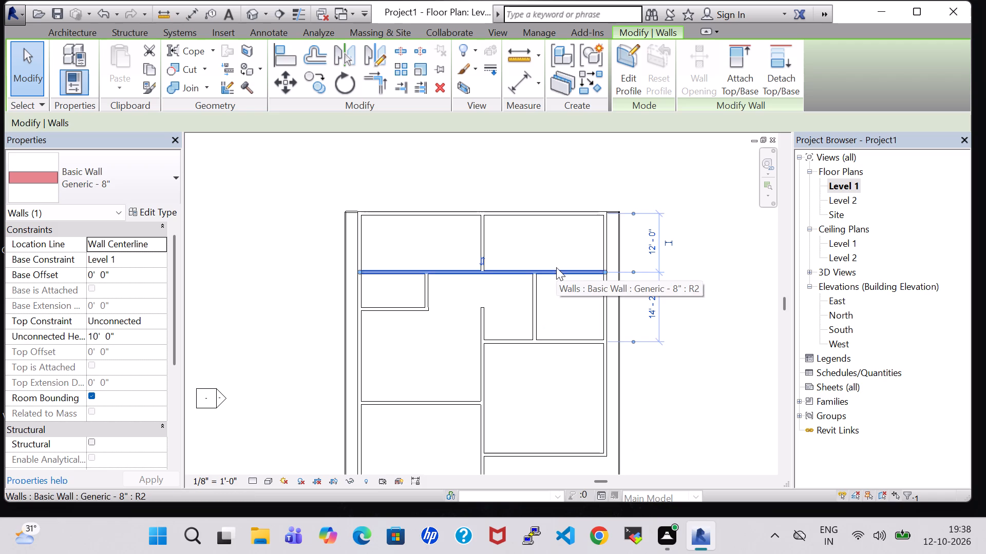
key(Down)
key(Down)
key(Down)
key(Down)
key(Down)
key(Down)
key(Down)
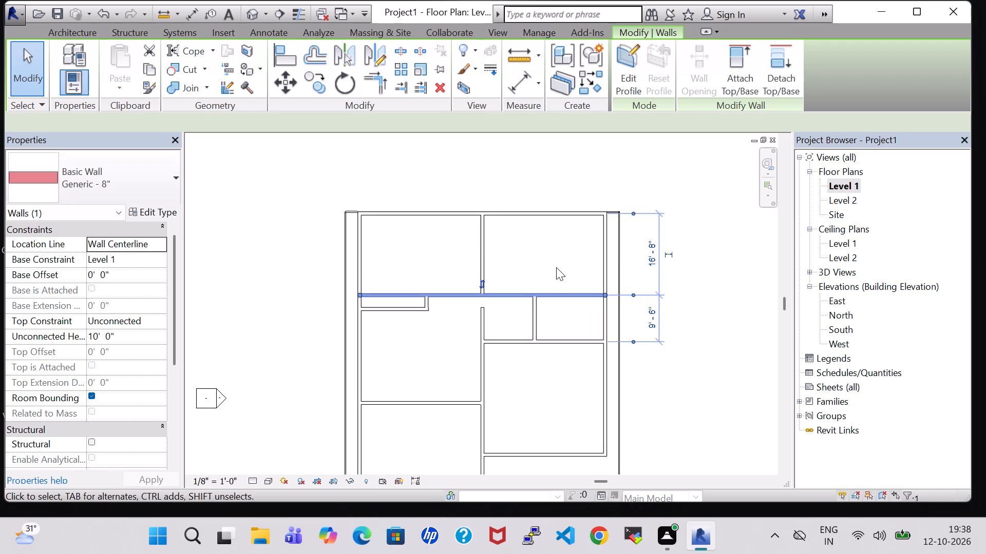
Nudge the small west compartment's south wall south to 9'-6" from the full-width wall, in line with the east cross wall.
click(393, 314)
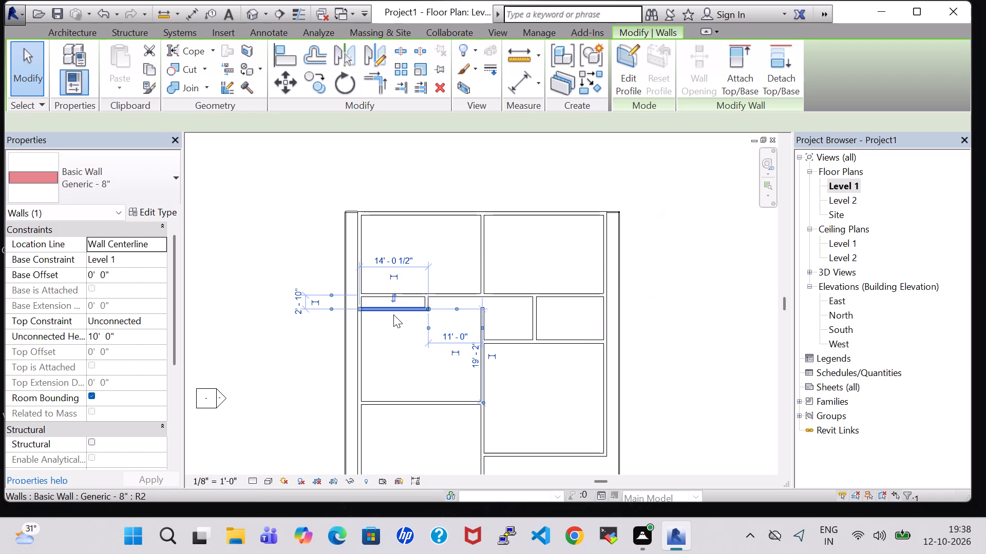
key(Down)
key(Down)
key(Down)
key(Down)
key(Down)
key(Down)
key(Down)
key(Down)
key(Down)
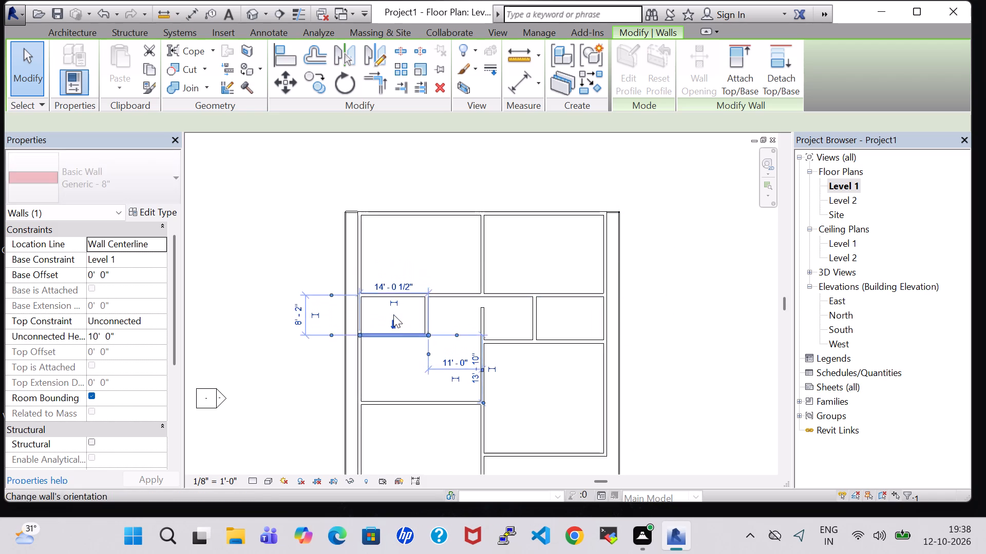
key(Down)
key(Down)
key(Up)
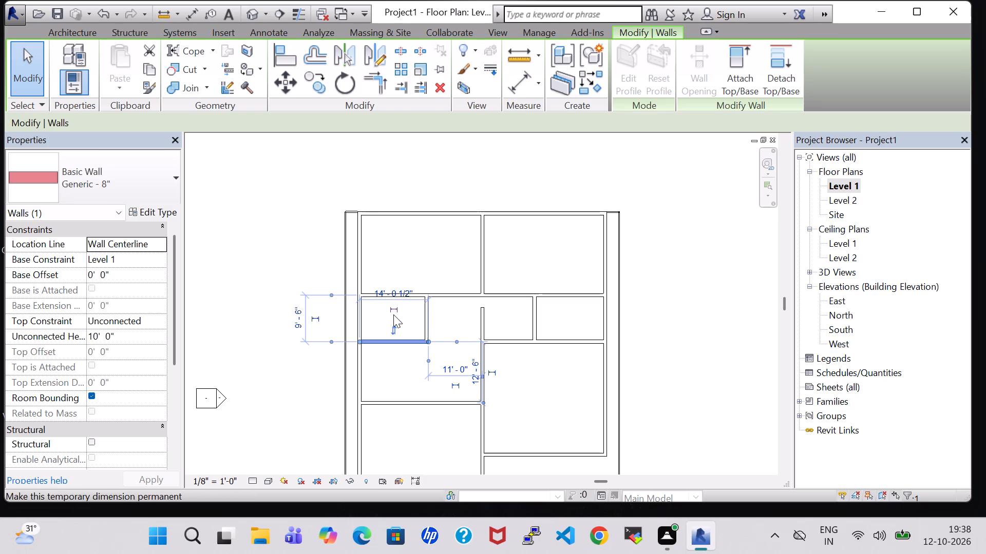
click(716, 327)
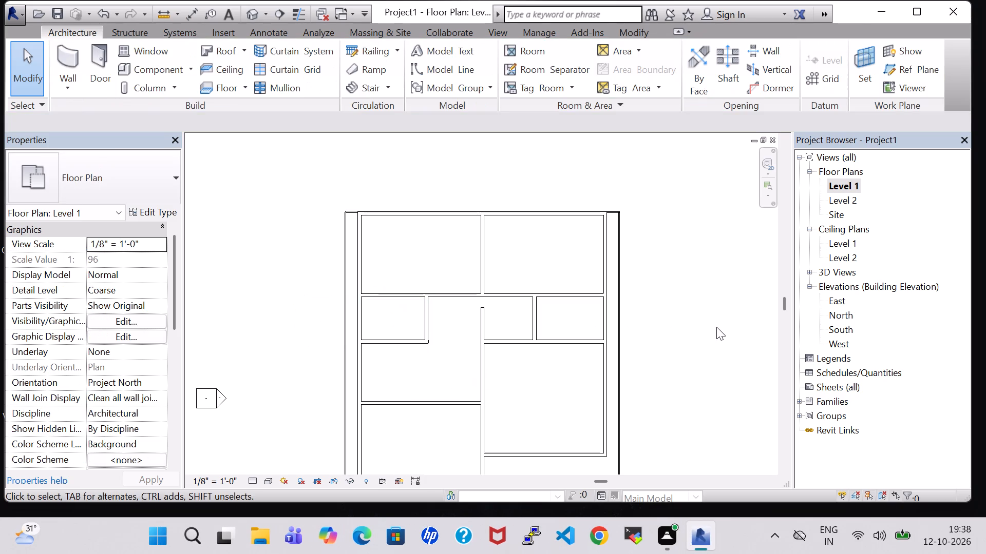
Nudge the cross wall below the large west room south to about 18' from the small compartment's south wall.
click(406, 406)
key(Down)
key(Down)
key(Down)
key(Down)
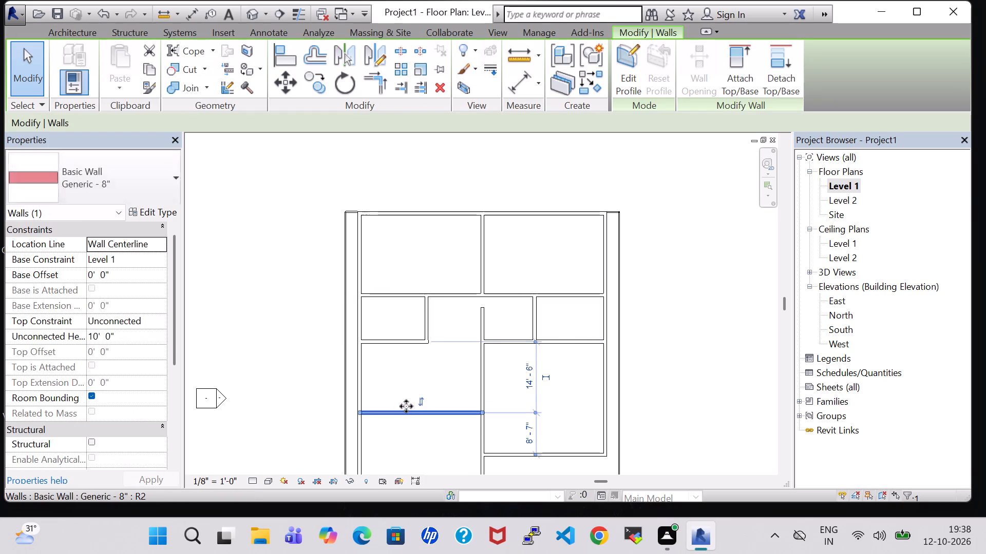
key(Down)
key(Down)
key(Down)
key(Down)
key(Down)
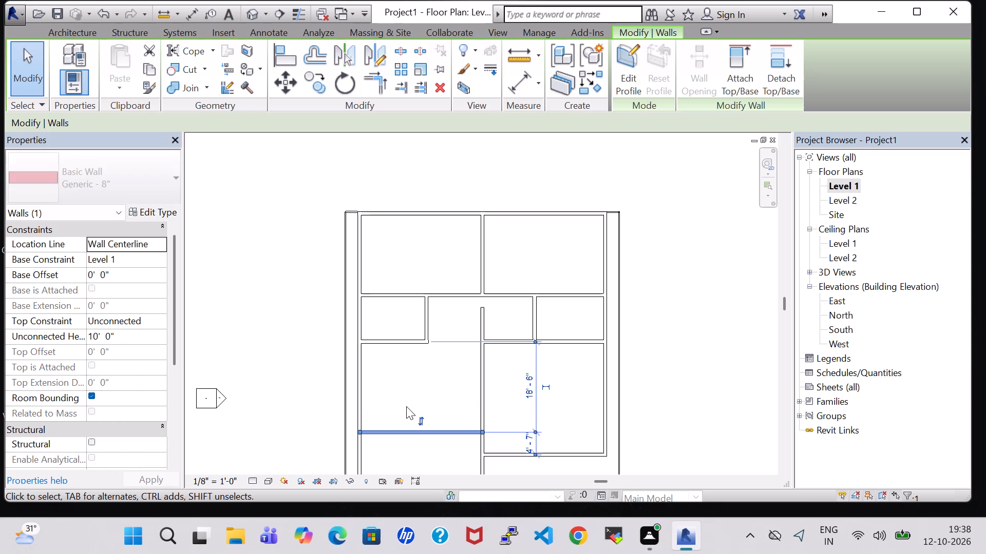
key(Up)
click(562, 384)
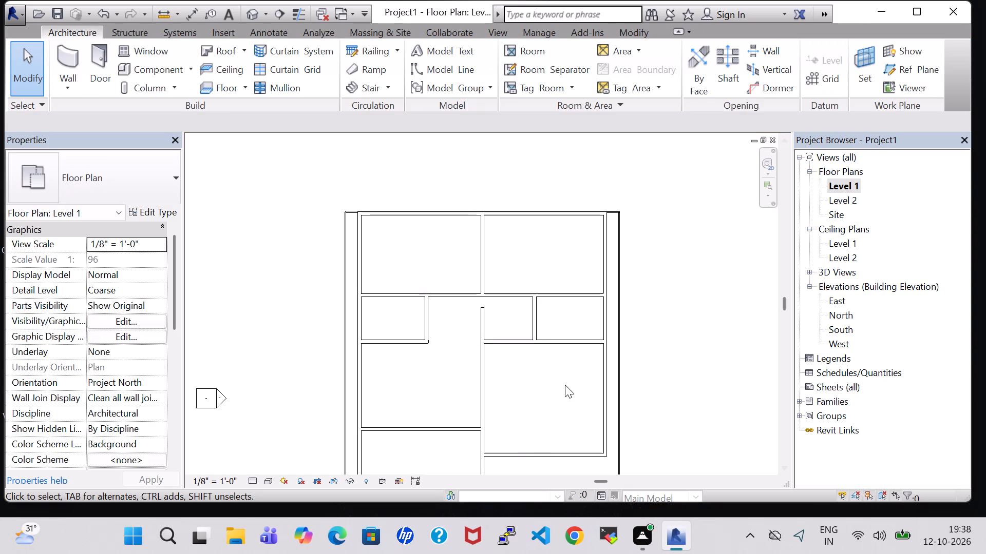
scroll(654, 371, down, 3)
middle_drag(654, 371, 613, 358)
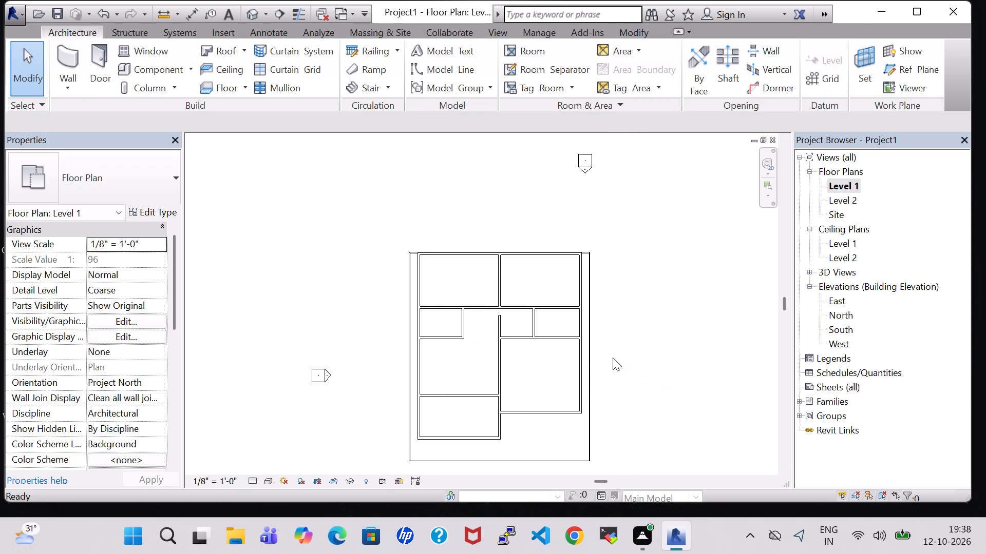
Split the central north-south wall at its junction with the northern east cross wall and delete the stub extending north of it.
scroll(624, 361, up, 2)
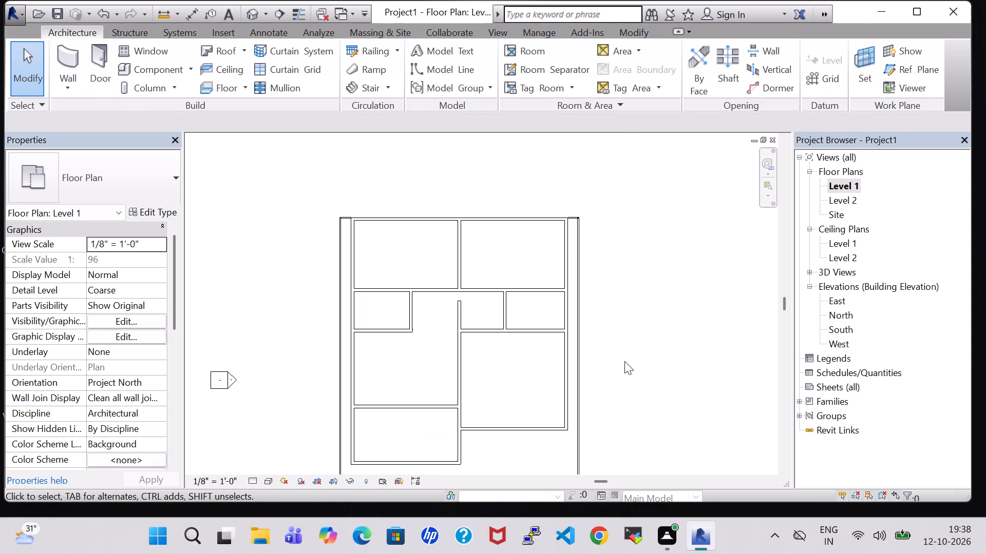
middle_drag(629, 362, 638, 364)
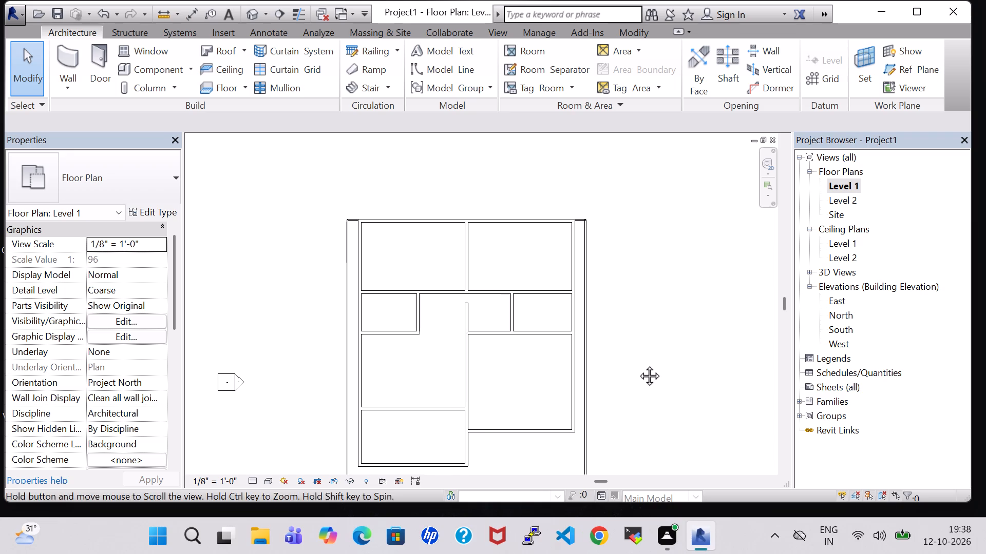
middle_drag(638, 364, 655, 360)
scroll(655, 360, up, 1)
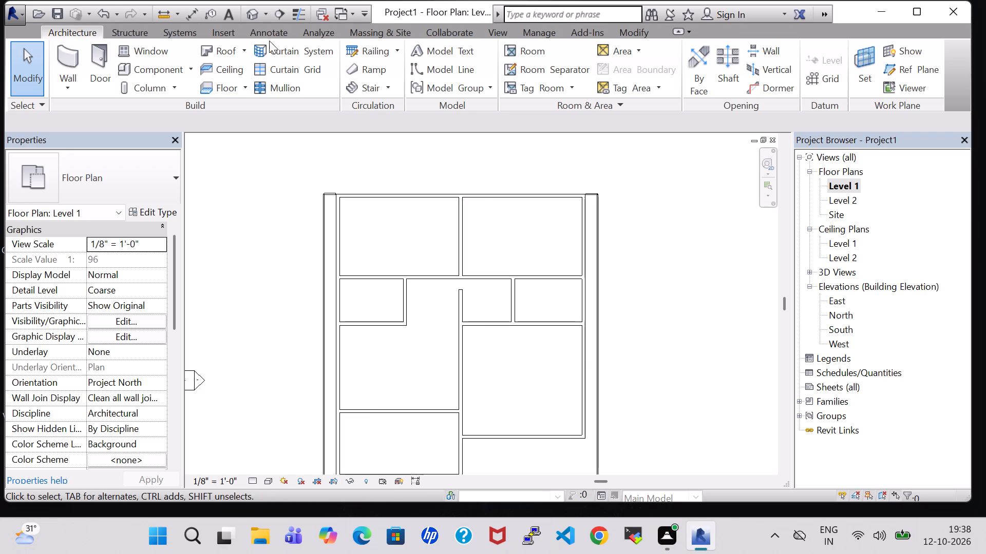
click(640, 31)
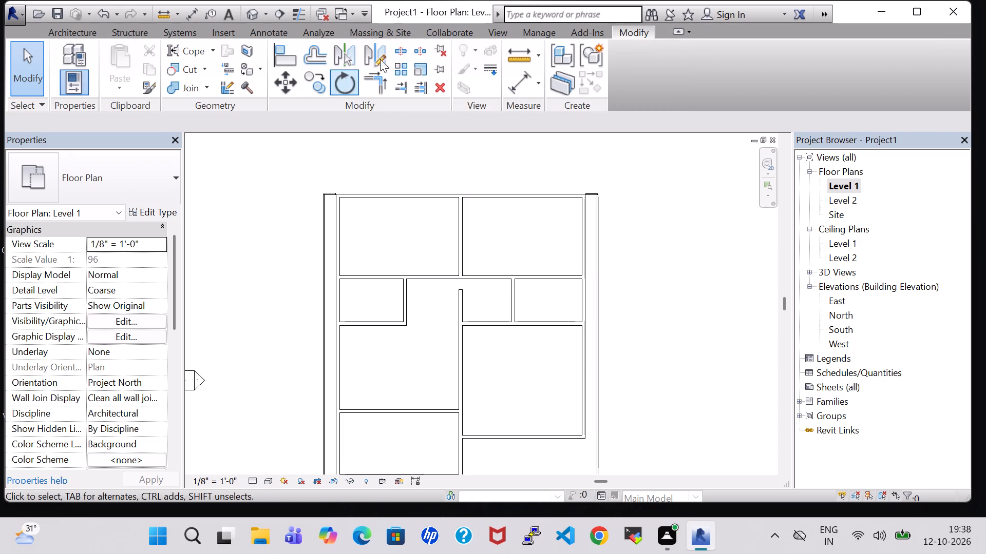
click(395, 53)
scroll(490, 344, up, 2)
scroll(451, 315, up, 4)
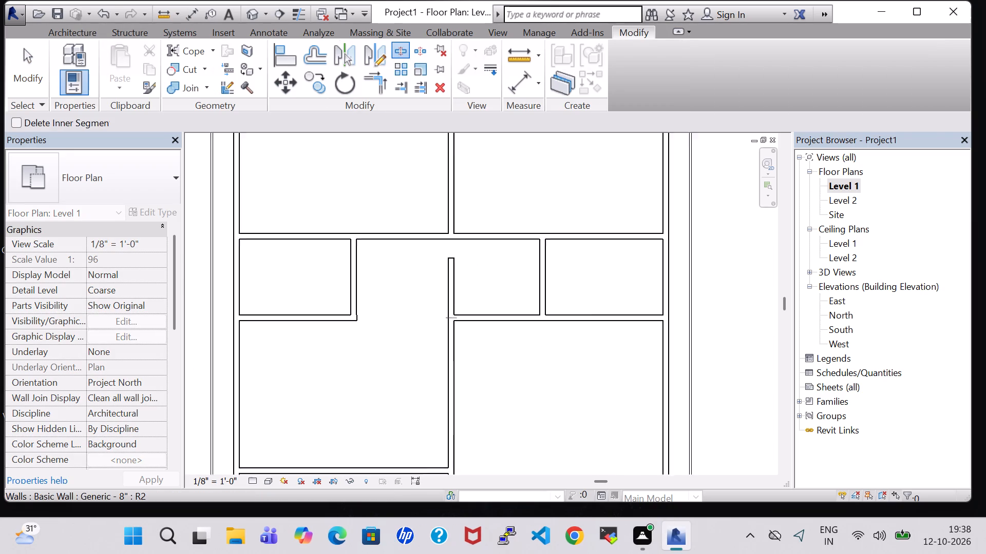
scroll(451, 315, up, 8)
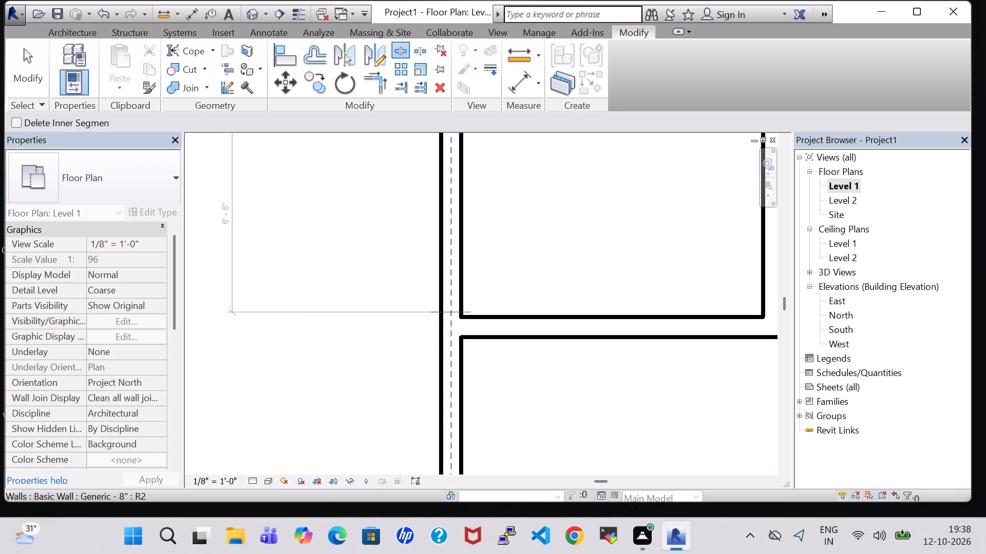
click(454, 316)
scroll(457, 261, down, 6)
middle_drag(457, 262, 460, 282)
key(Escape)
key(Escape)
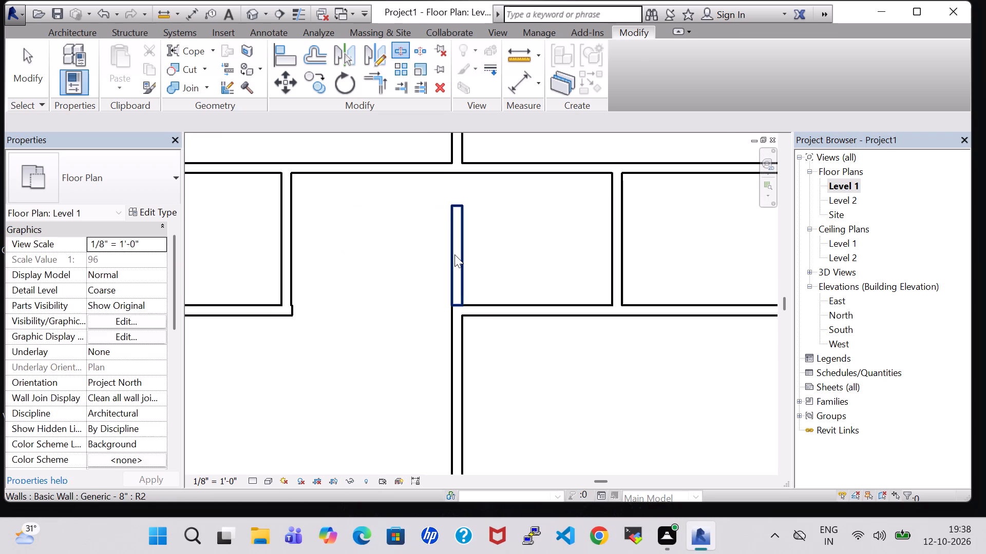
click(454, 254)
key(Delete)
Nudge the small west compartment's south wall slightly west so its end lines up with the compartment's east wall.
scroll(454, 265, down, 3)
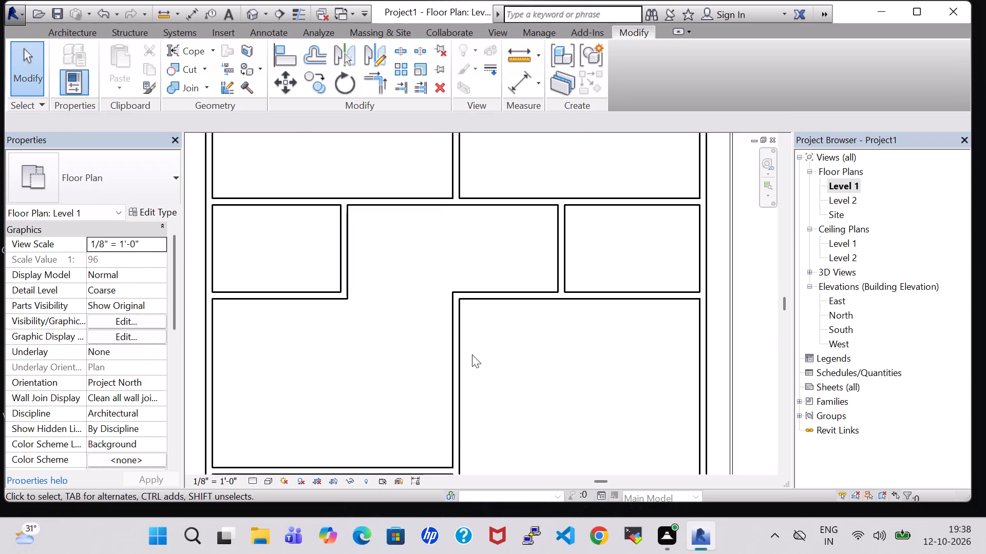
scroll(482, 355, down, 1)
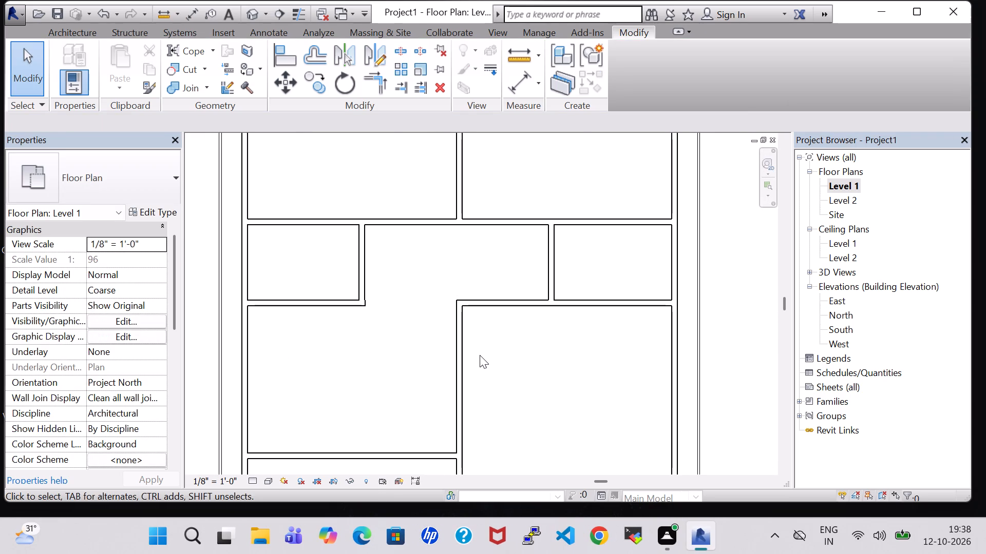
scroll(420, 350, up, 4)
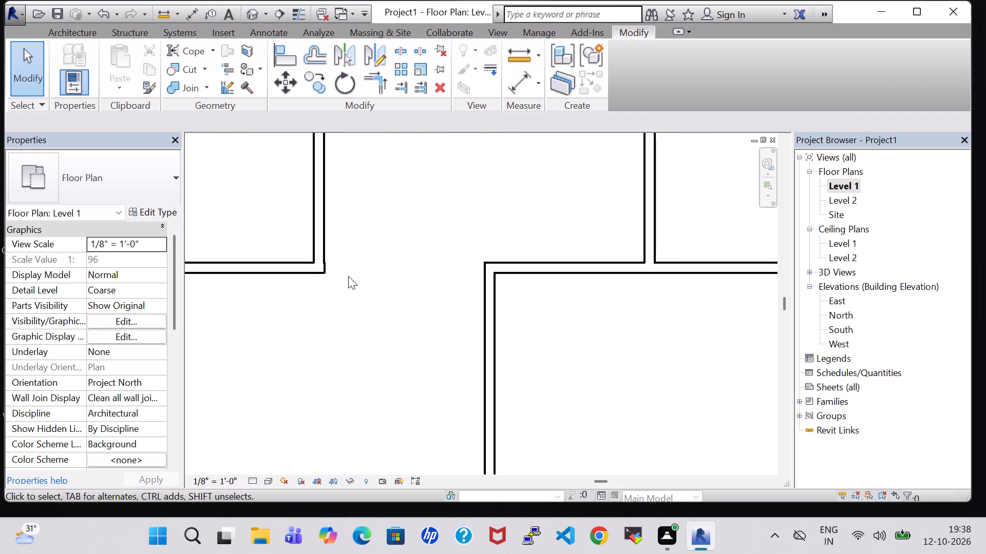
scroll(348, 286, down, 4)
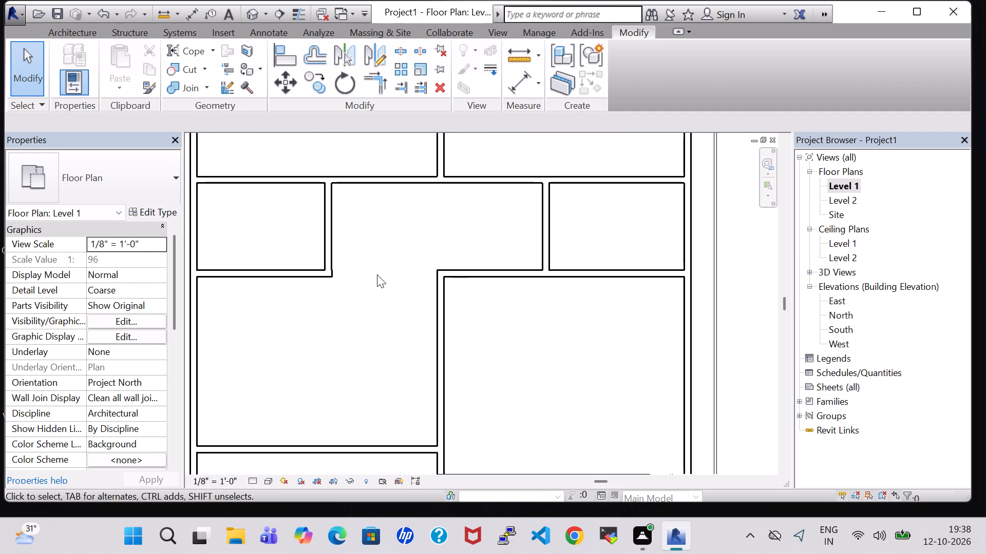
scroll(377, 274, down, 3)
scroll(354, 276, up, 10)
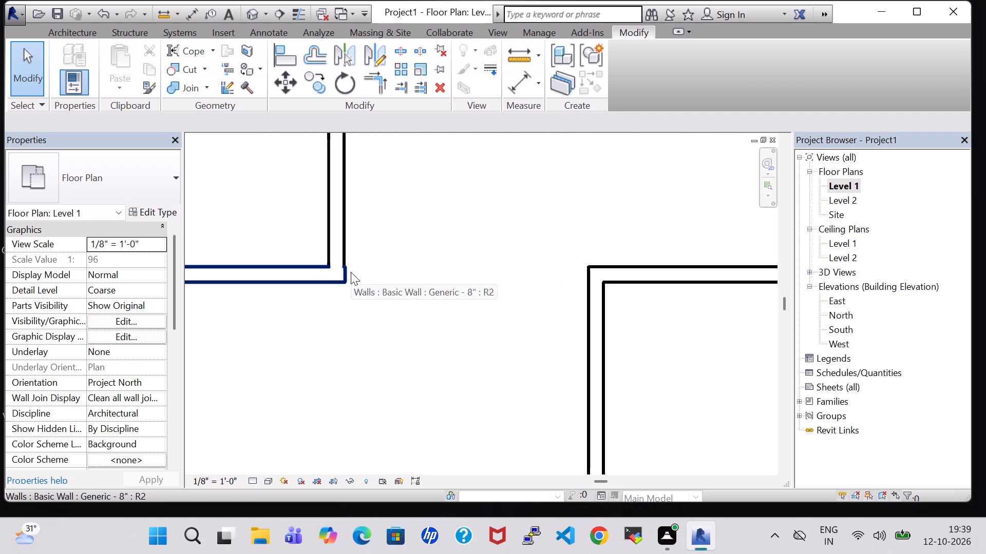
click(346, 279)
key(Left)
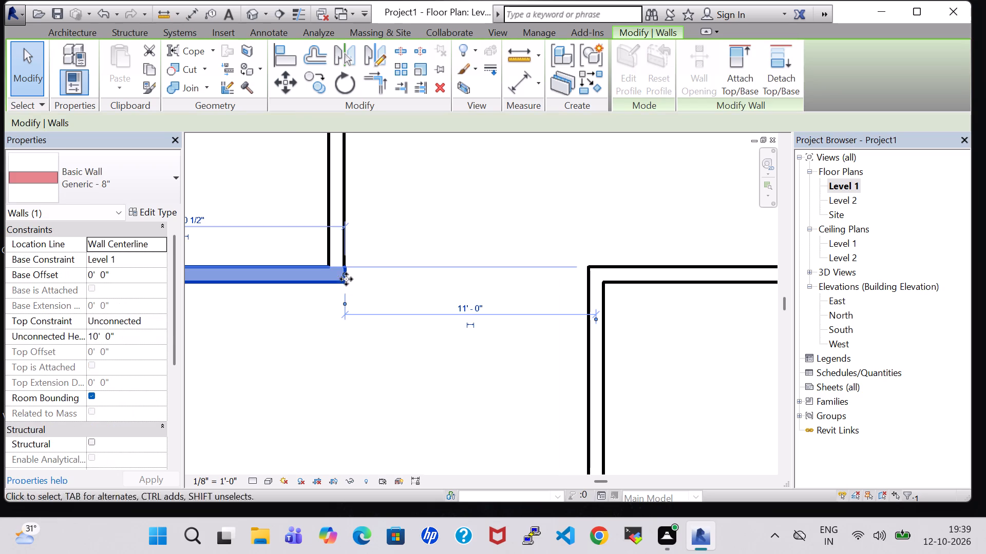
click(396, 323)
Split the cross wall below the large west room 7'-1" from the central wall and beside it, and delete the segment between.
scroll(396, 323, down, 6)
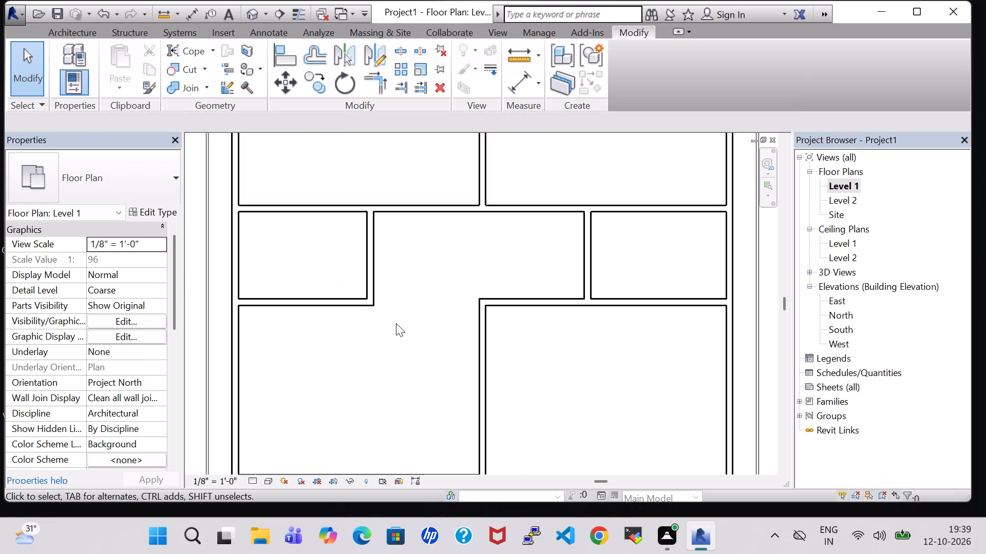
scroll(421, 326, down, 3)
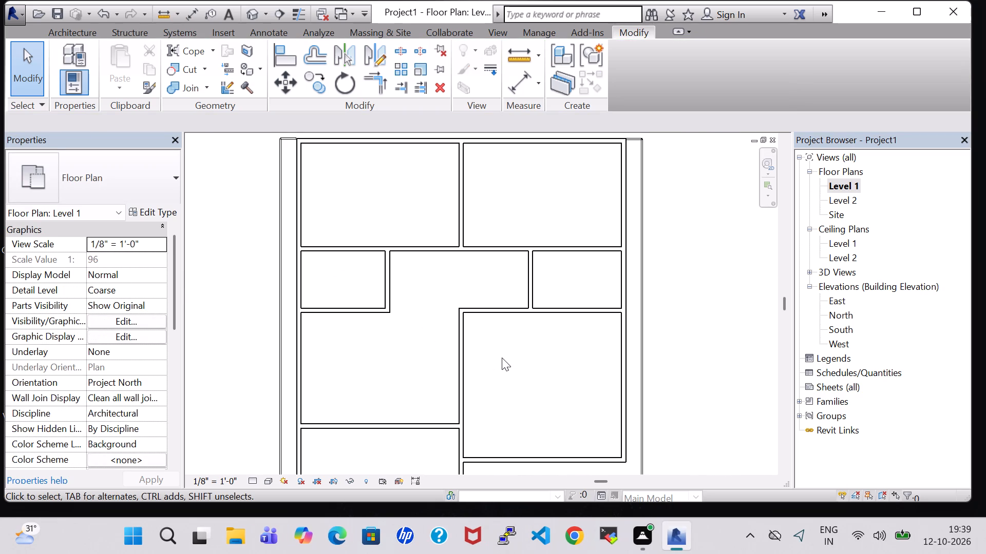
middle_drag(502, 358, 504, 308)
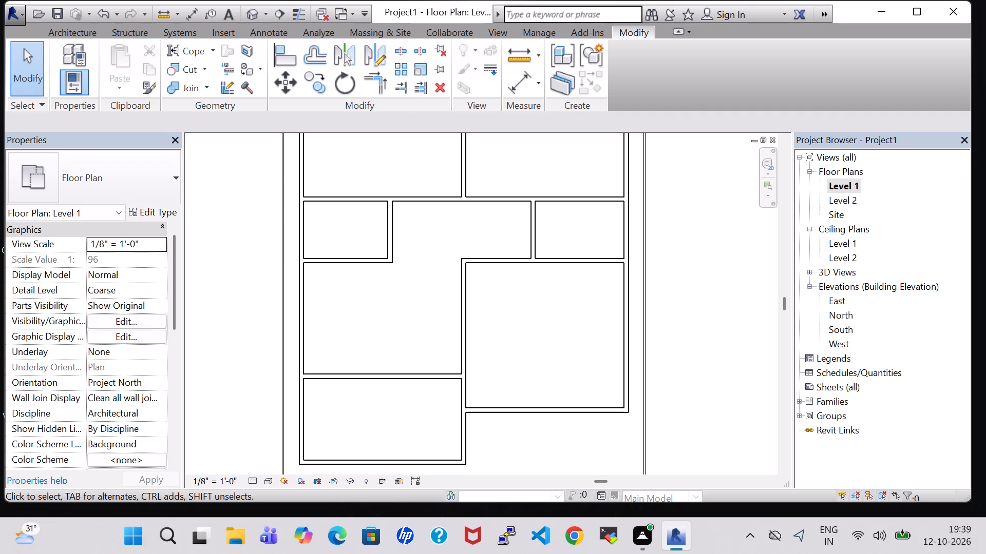
click(394, 47)
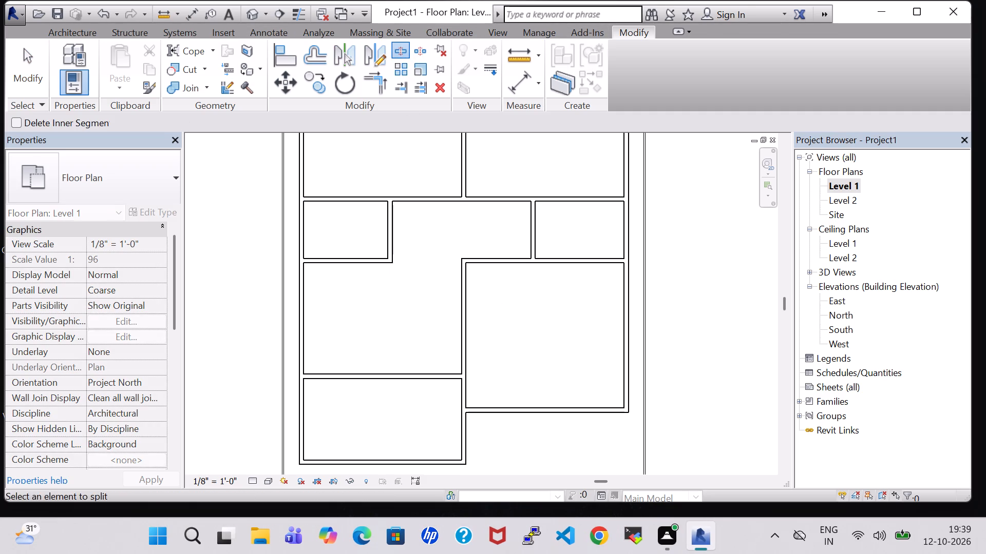
click(418, 379)
scroll(423, 379, up, 4)
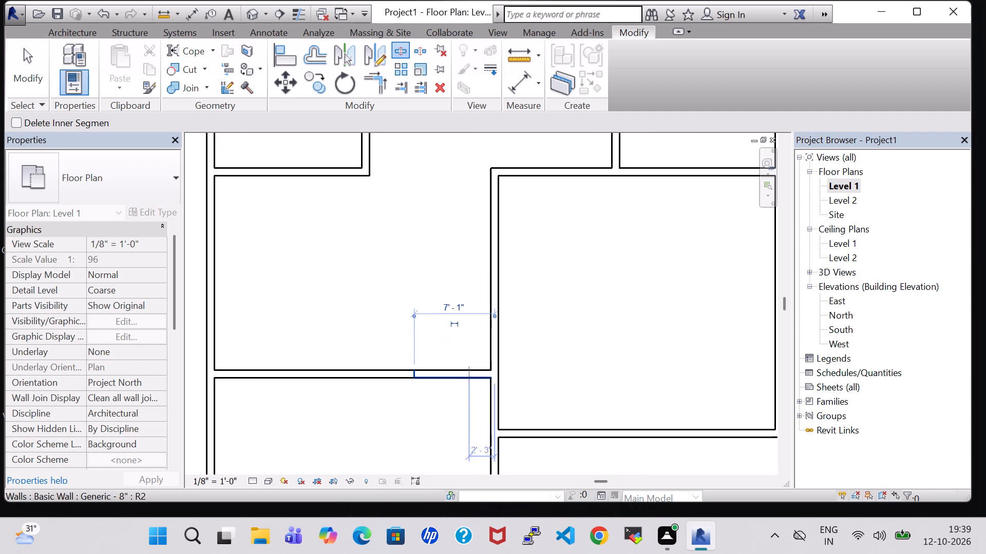
scroll(487, 374, up, 4)
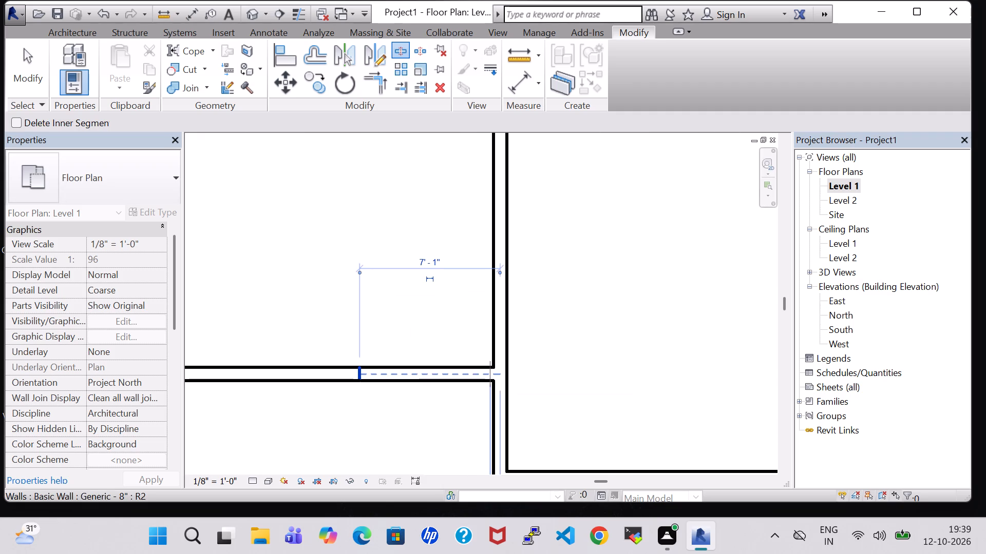
click(491, 374)
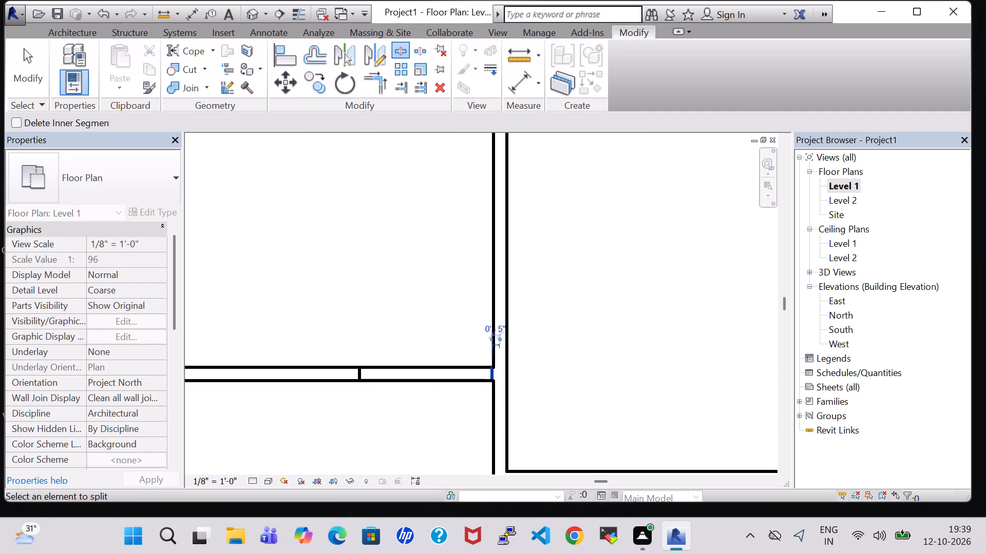
key(Escape)
key(Escape)
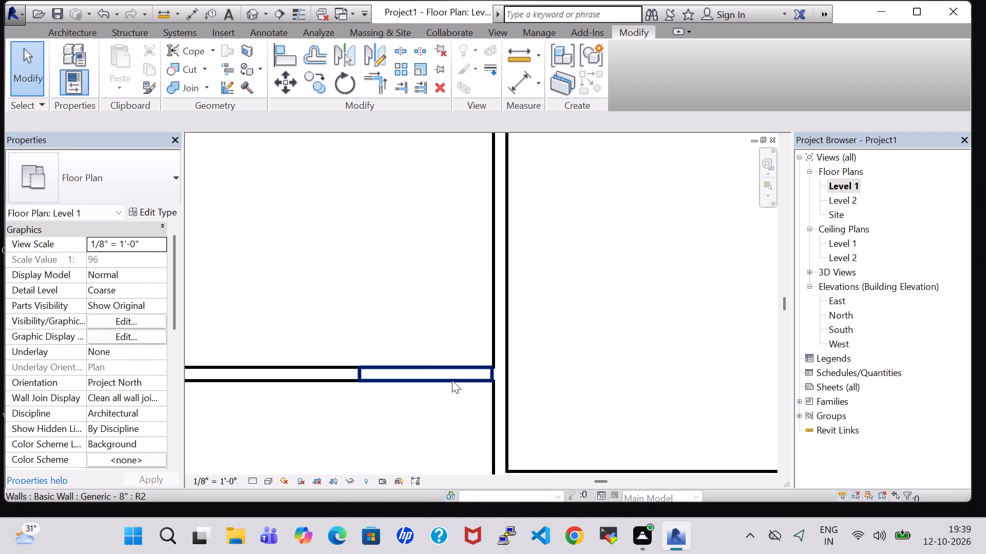
click(452, 380)
key(Delete)
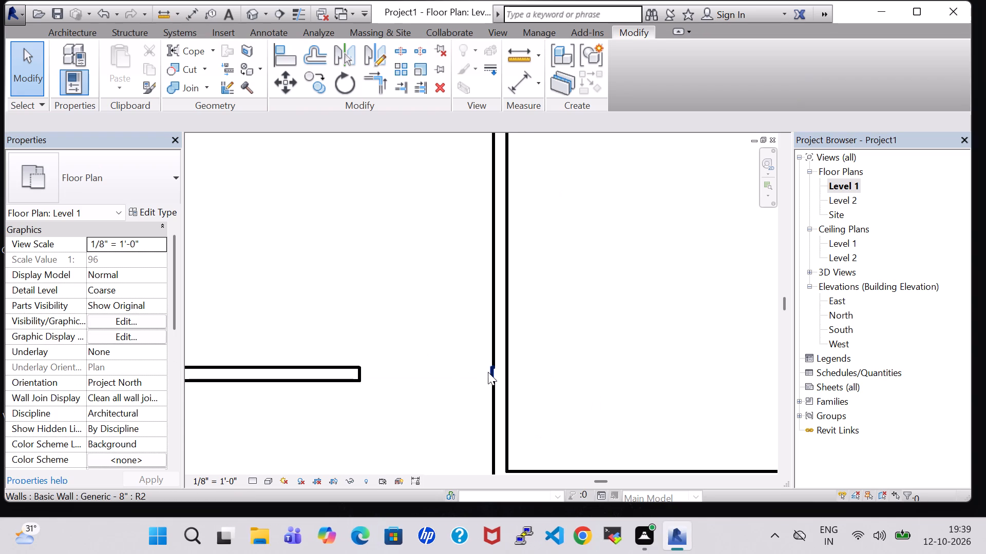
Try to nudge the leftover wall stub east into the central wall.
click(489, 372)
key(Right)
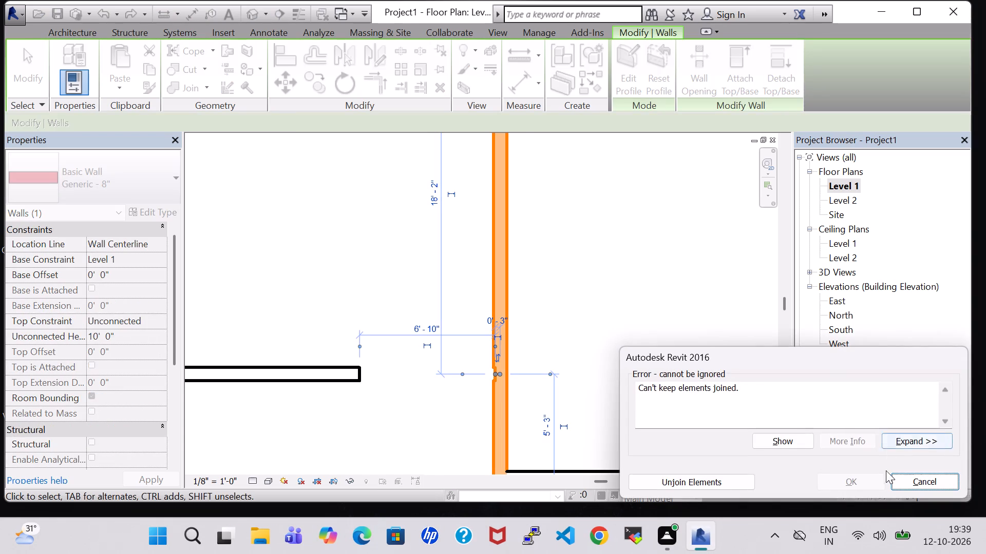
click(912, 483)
Delete the leftover wall stub on the west face of the central wall.
scroll(546, 366, down, 2)
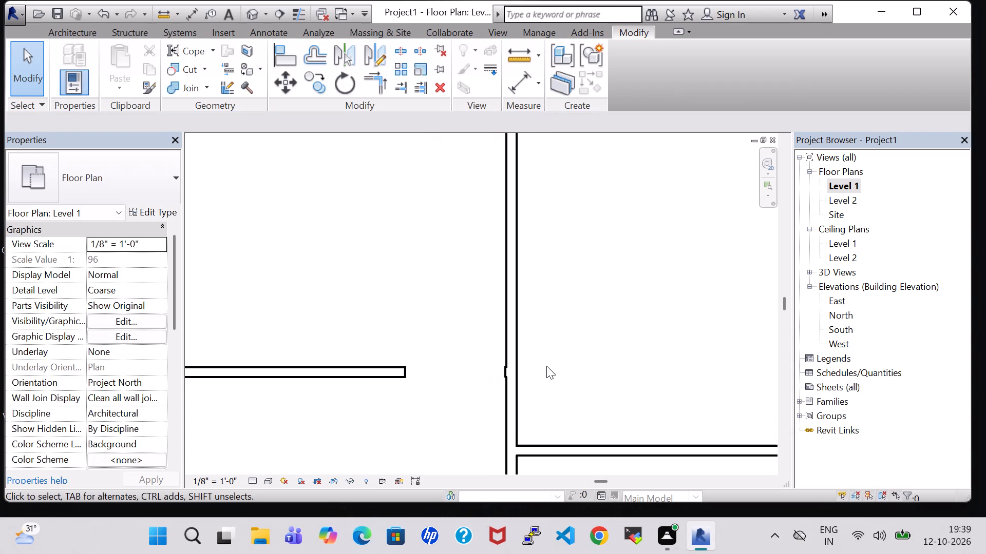
scroll(527, 366, down, 6)
scroll(524, 382, up, 2)
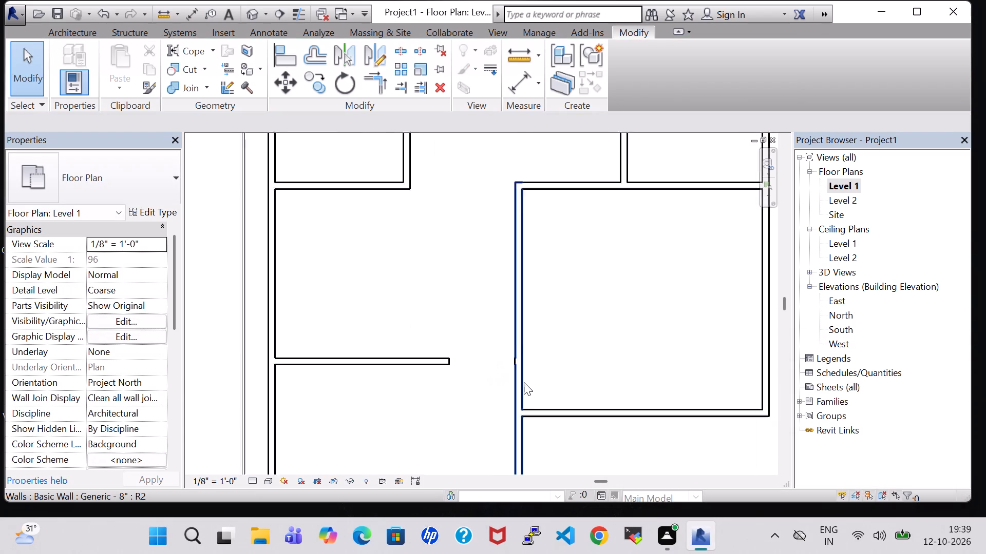
scroll(524, 382, up, 11)
click(495, 301)
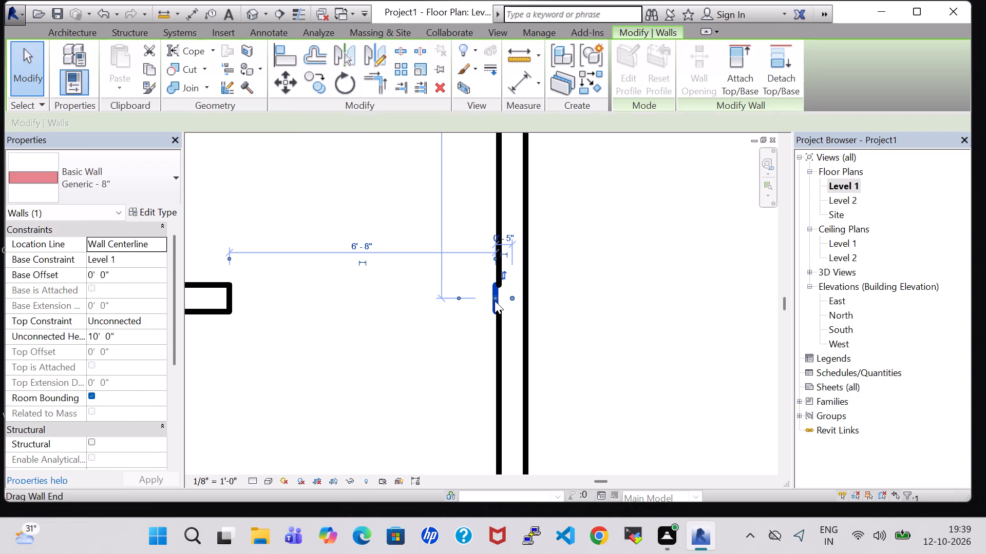
key(Delete)
scroll(495, 301, up, 1)
click(626, 387)
Examine the room layout around the new opening and the partitions north of it.
scroll(627, 381, down, 1)
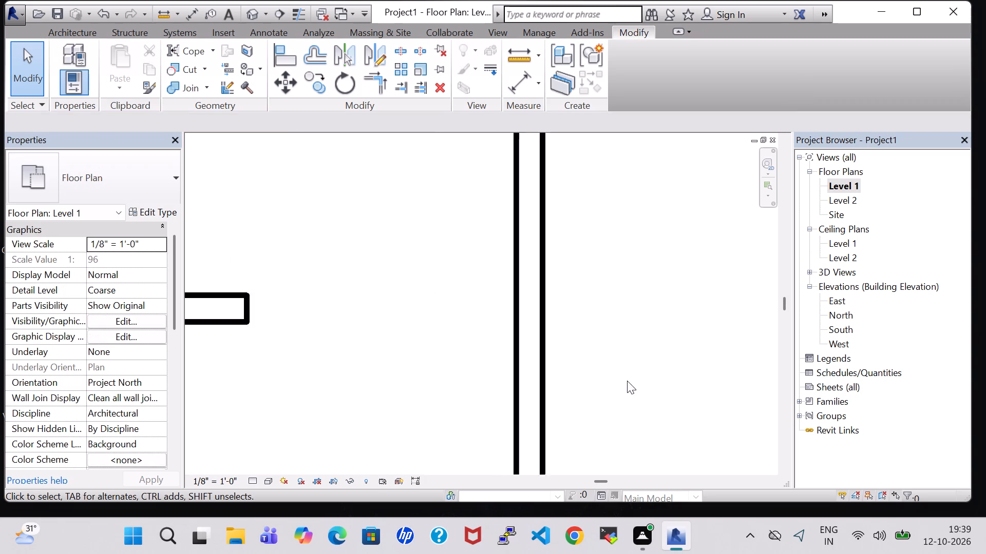
scroll(627, 381, down, 12)
middle_drag(537, 338, 521, 333)
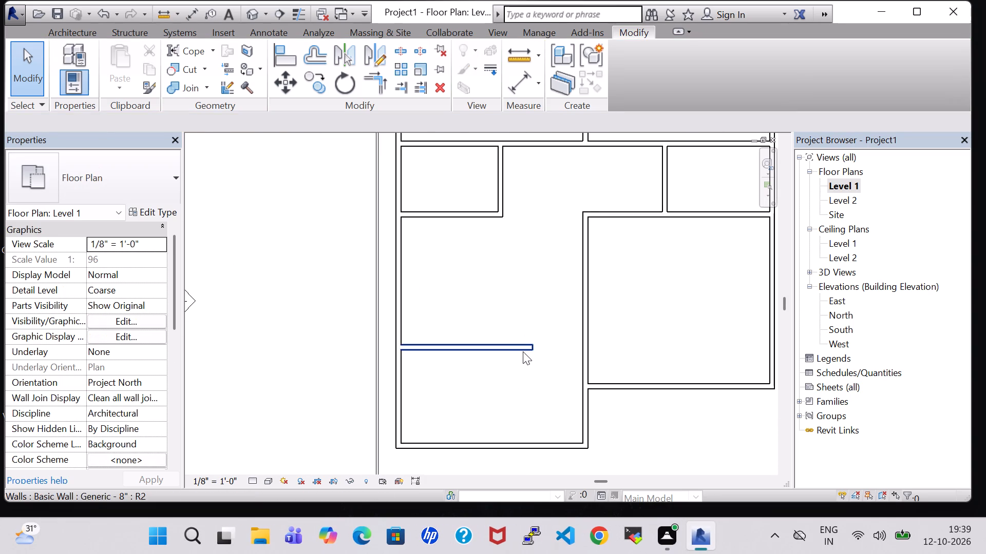
scroll(553, 347, down, 1)
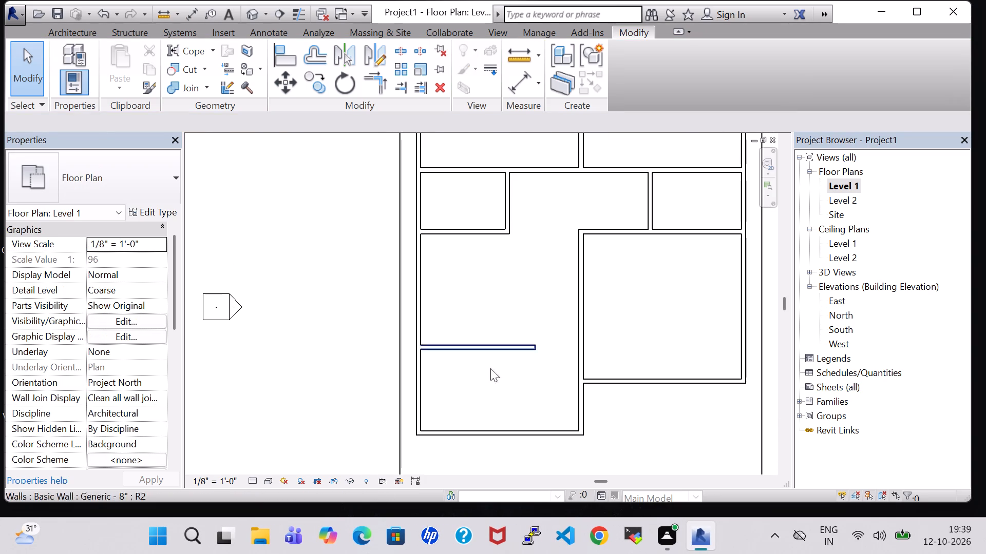
middle_drag(480, 415, 480, 423)
middle_drag(608, 327, 594, 377)
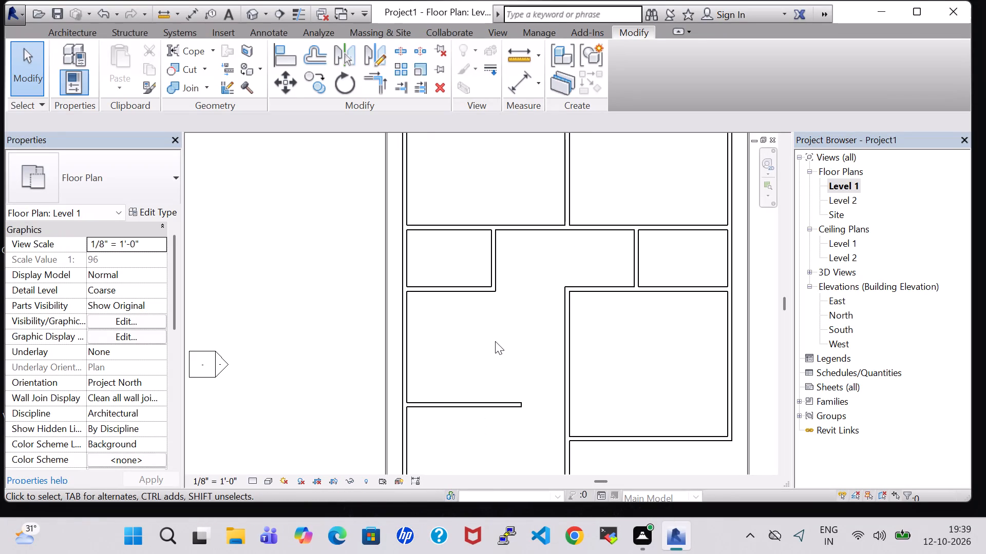
middle_drag(495, 341, 513, 411)
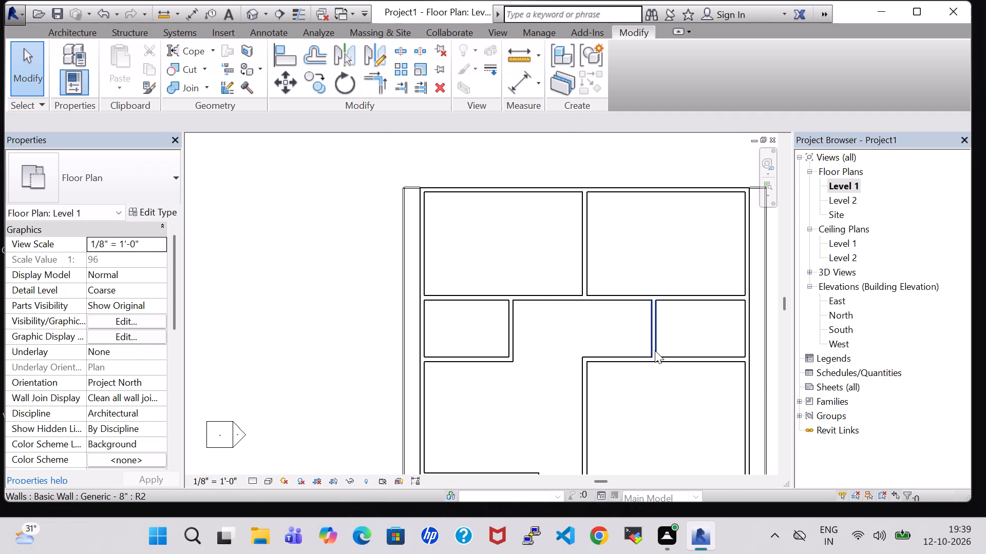
scroll(654, 358, down, 2)
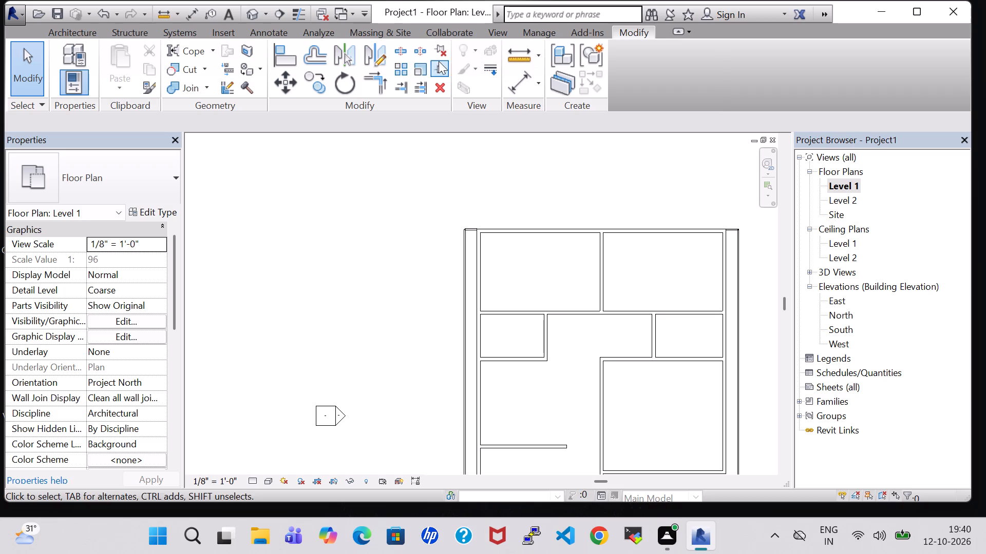
Split the east room's west wall at its north corner and 4'-1" south of it, and delete the segment between.
click(399, 45)
scroll(584, 387, up, 9)
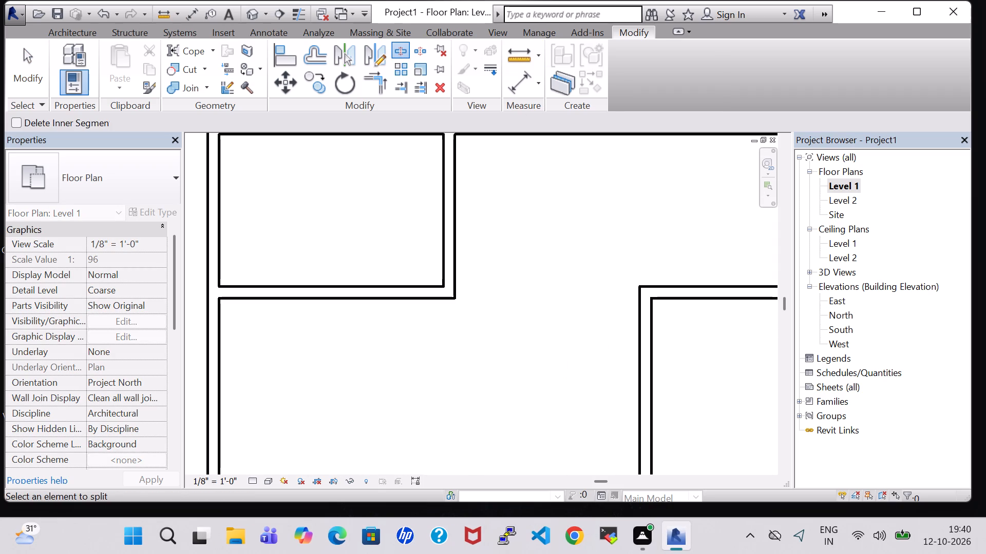
middle_drag(699, 371, 678, 370)
scroll(678, 366, up, 2)
scroll(678, 366, down, 4)
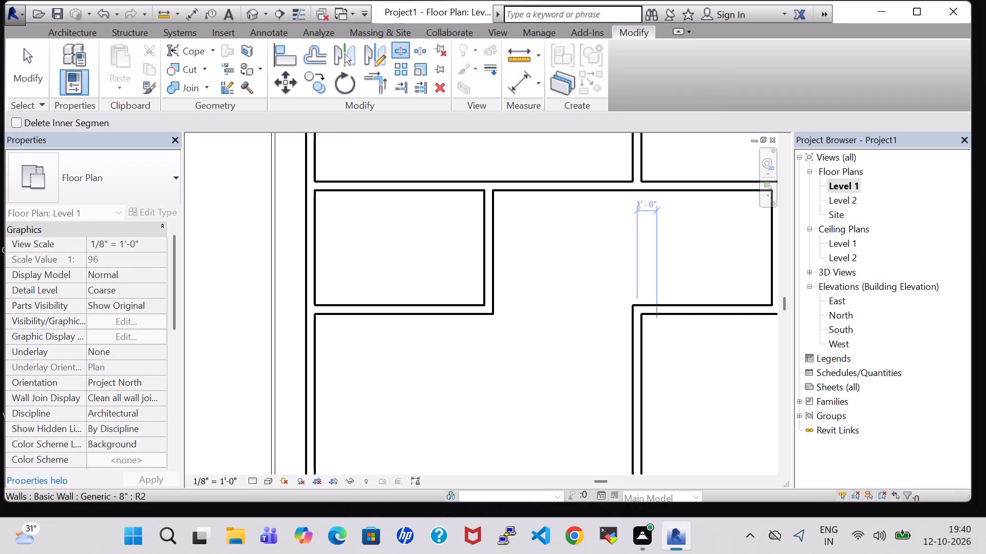
scroll(636, 317, up, 10)
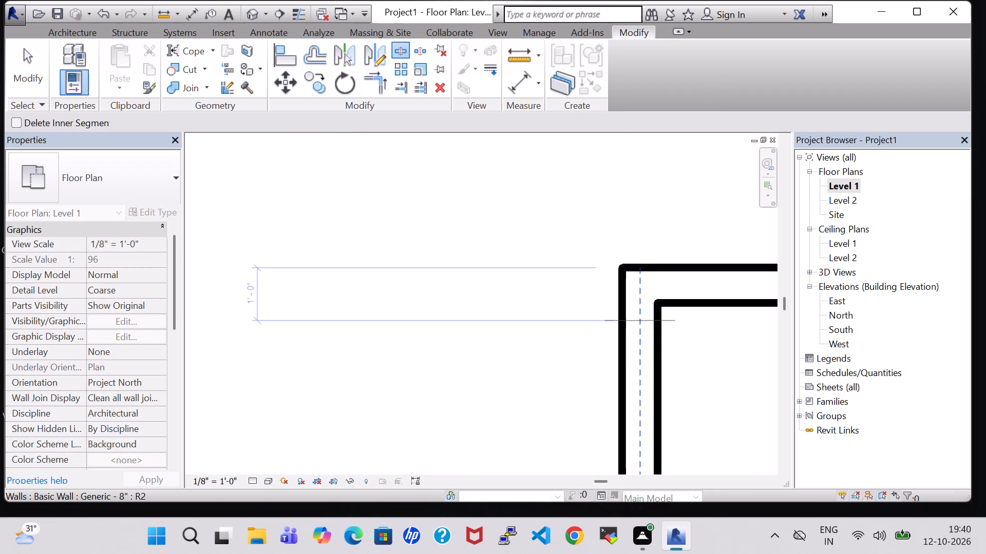
click(644, 304)
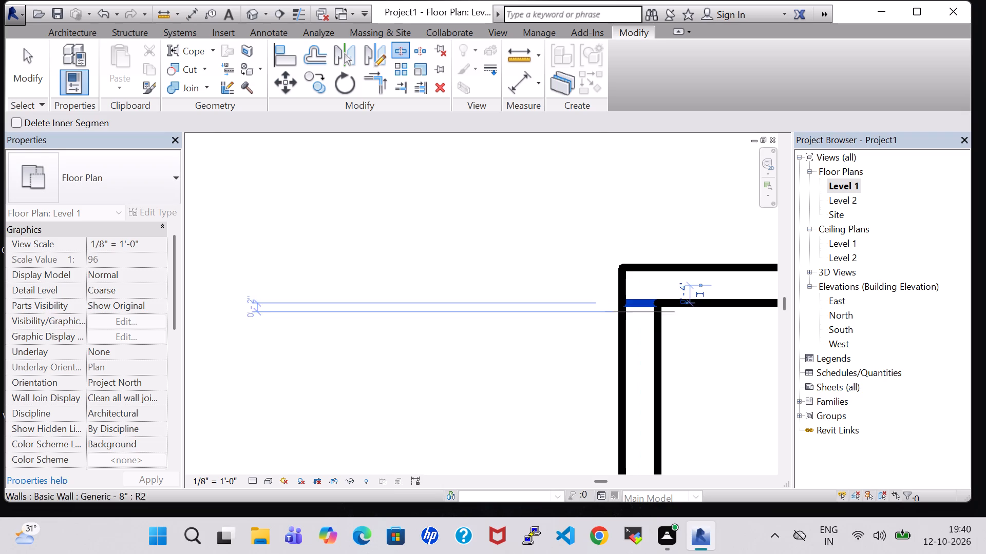
scroll(688, 375, down, 5)
middle_drag(688, 376, 654, 290)
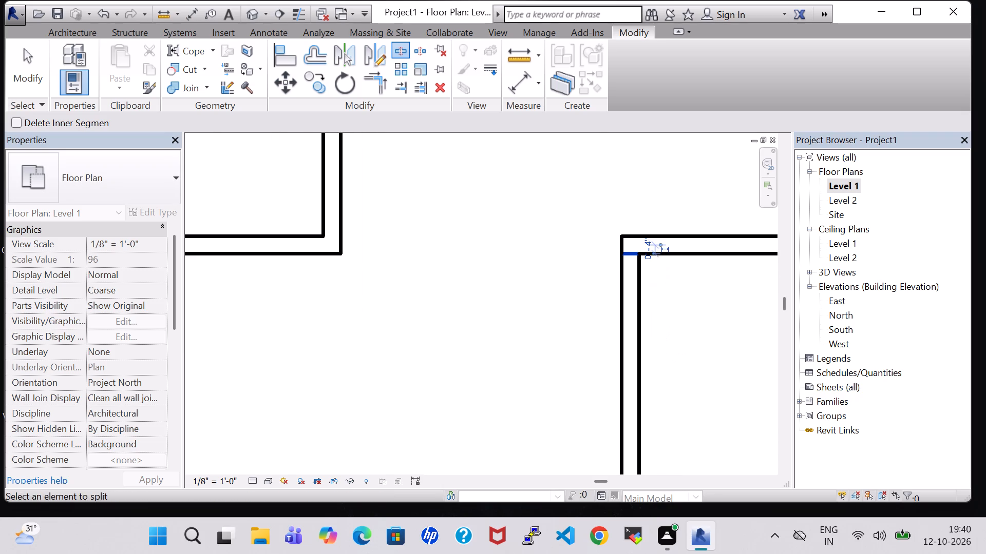
click(631, 352)
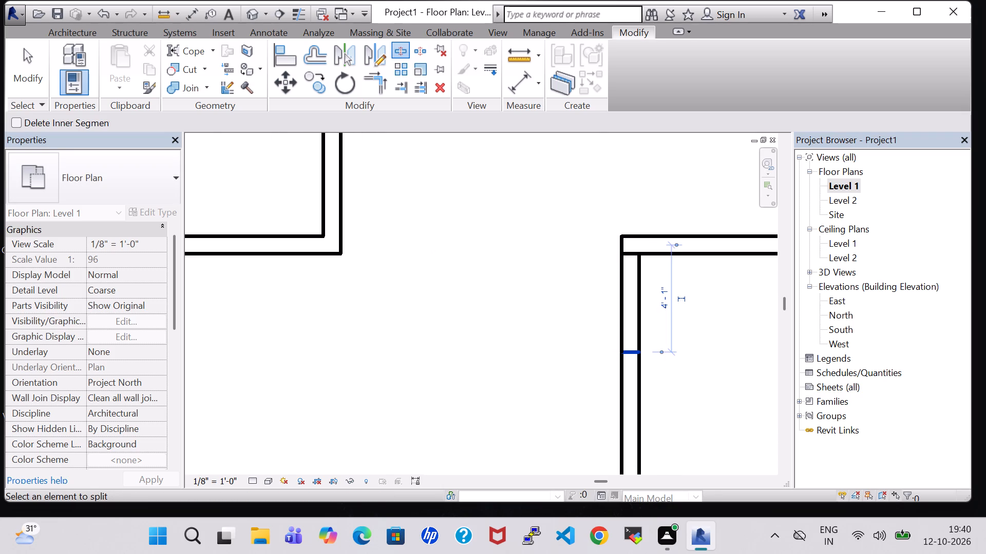
key(Escape)
key(Escape)
click(638, 323)
key(Delete)
Split the same wall 7'-9" north of the west cross wall's line and delete the 6'-0" piece above, widening the opening.
scroll(638, 323, down, 2)
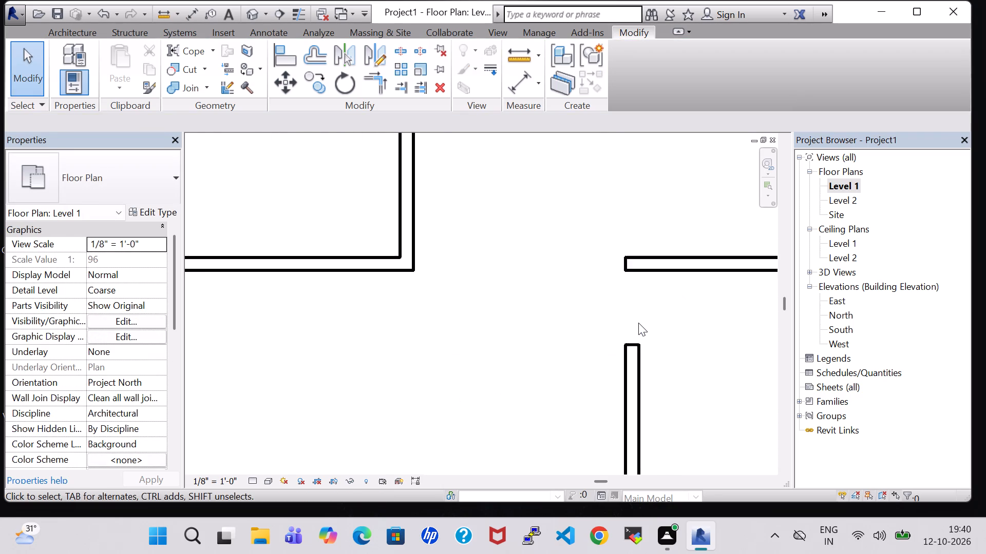
scroll(638, 323, down, 6)
middle_drag(656, 352, 630, 343)
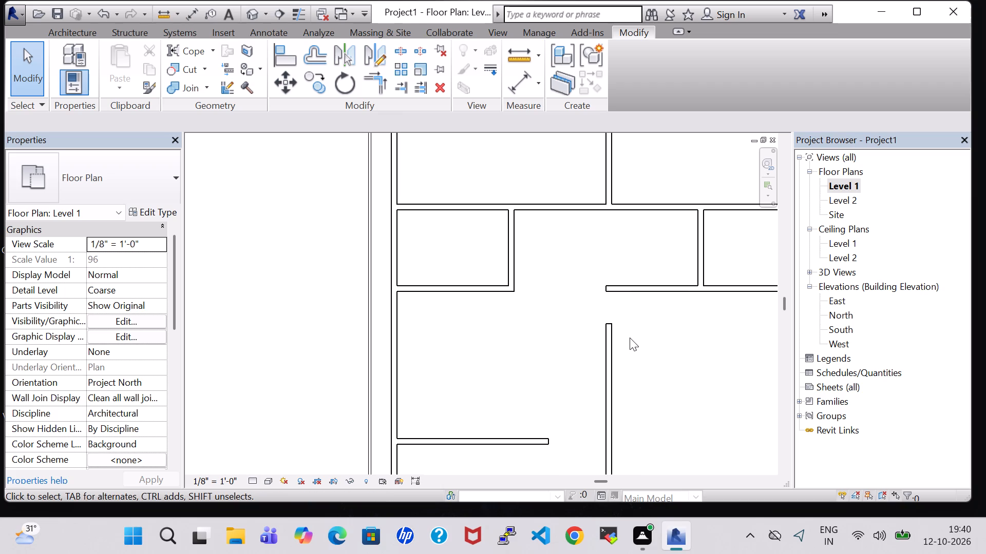
click(399, 53)
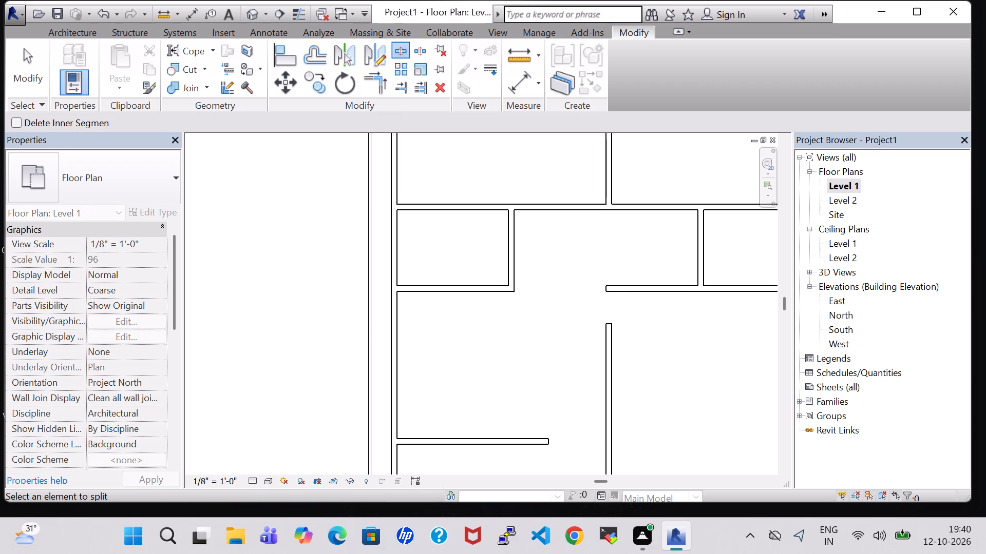
click(610, 375)
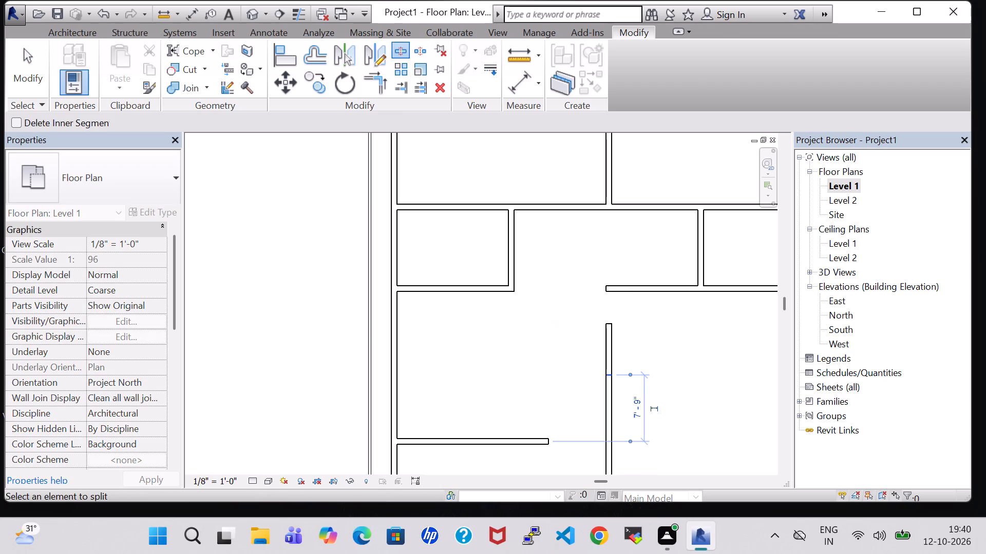
key(Escape)
key(Escape)
click(612, 342)
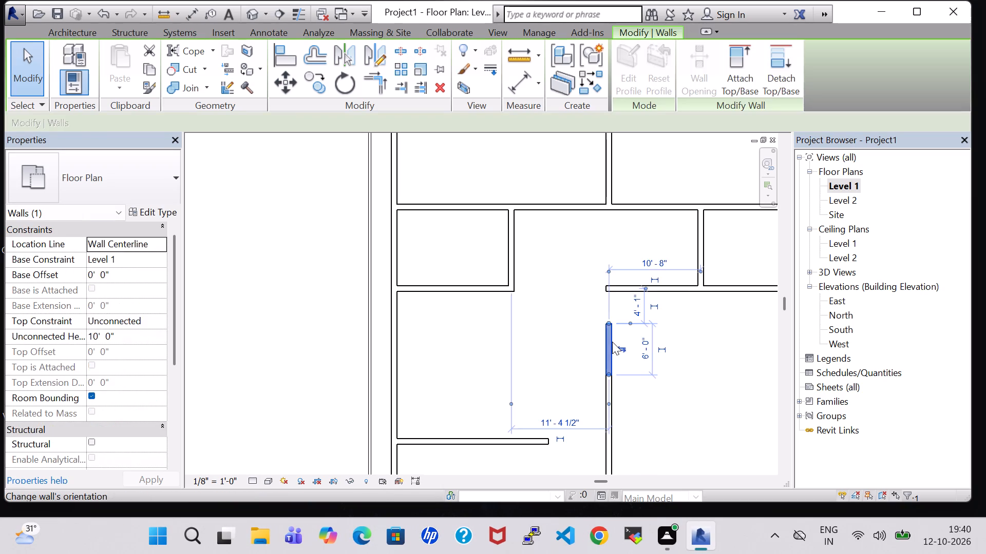
key(Delete)
Duplicate the Generic - 8" type of the long east-west wall below the two north rooms as INNER WALL.
scroll(612, 342, down, 3)
middle_click(661, 366)
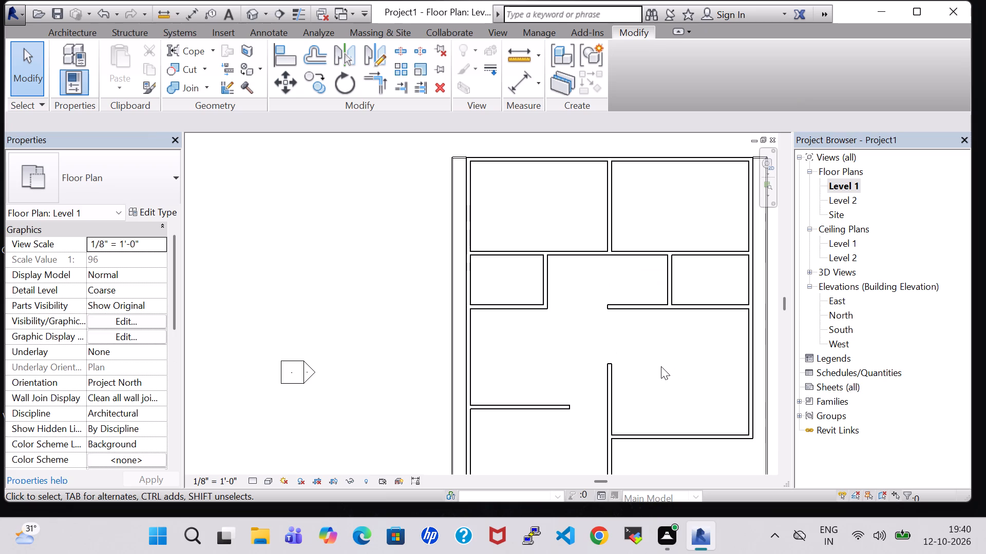
scroll(661, 366, down, 3)
middle_drag(661, 374, 646, 371)
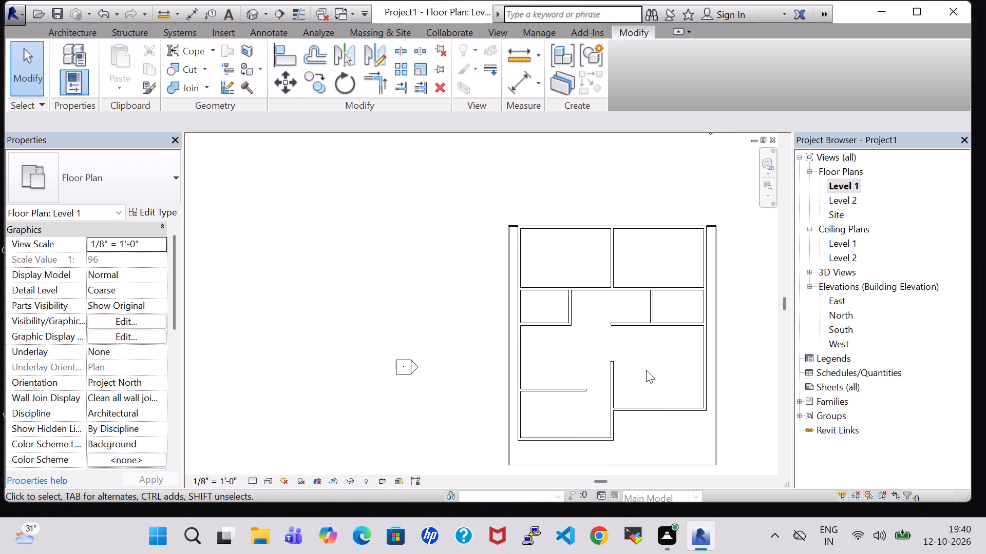
scroll(646, 370, down, 1)
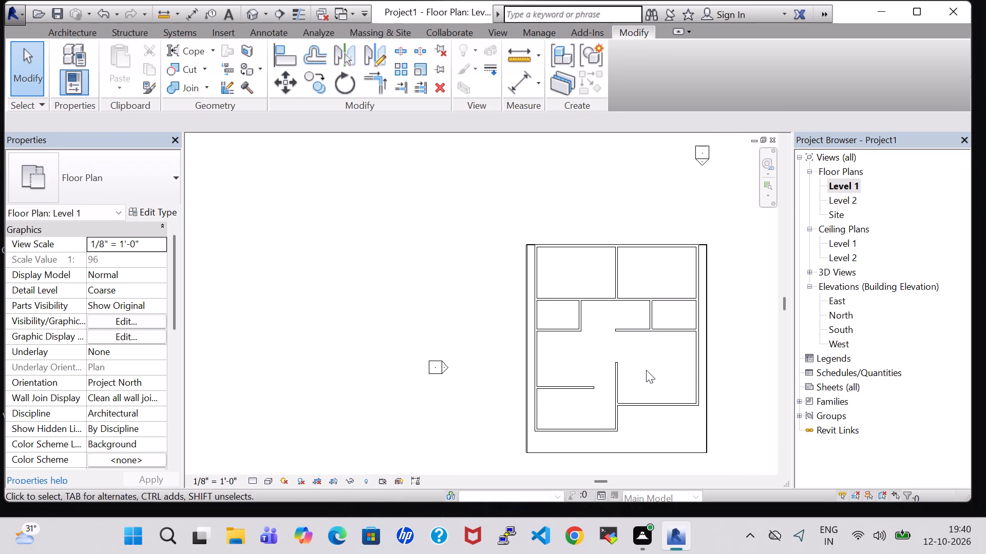
middle_drag(646, 370, 552, 329)
middle_drag(551, 329, 520, 326)
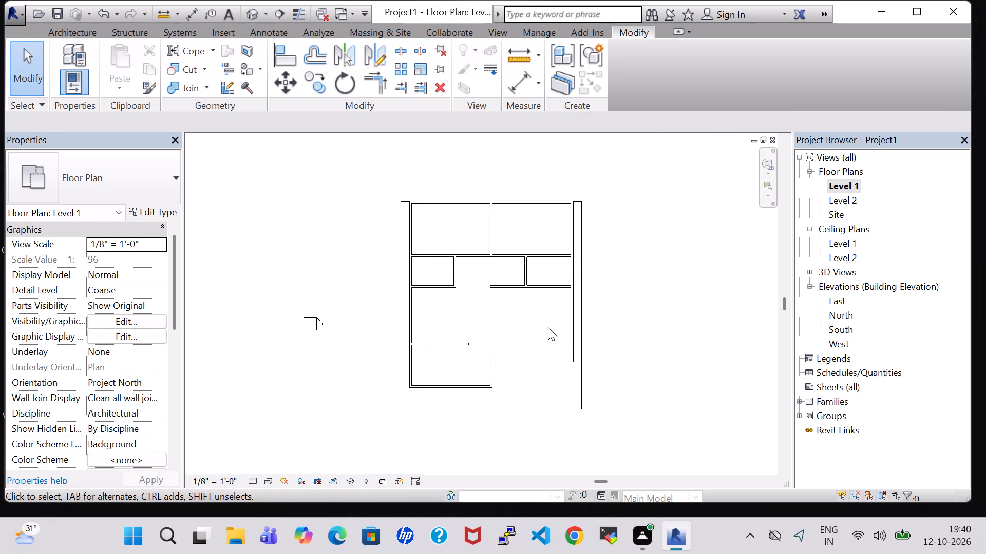
click(462, 256)
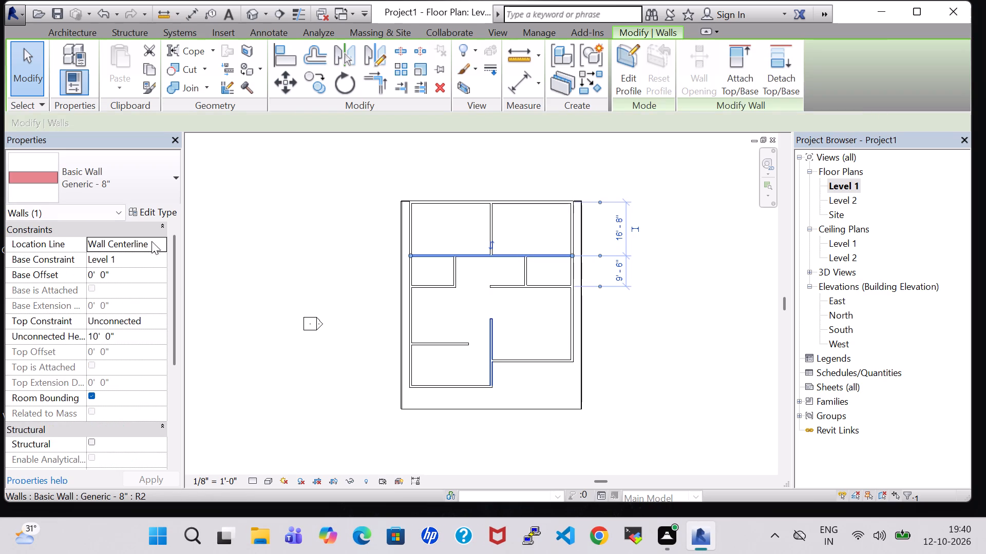
click(150, 209)
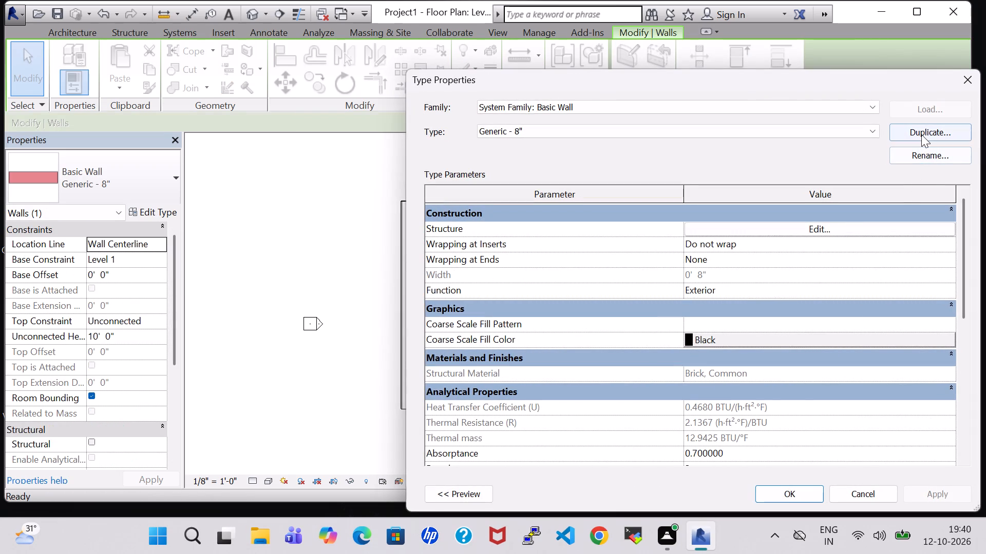
click(921, 134)
key(BackSpace)
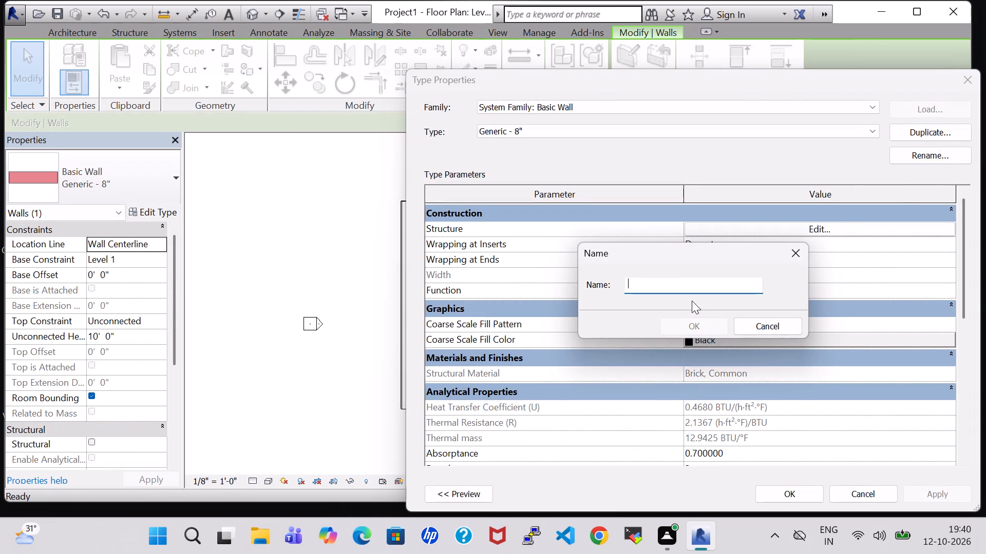
text(INNER)
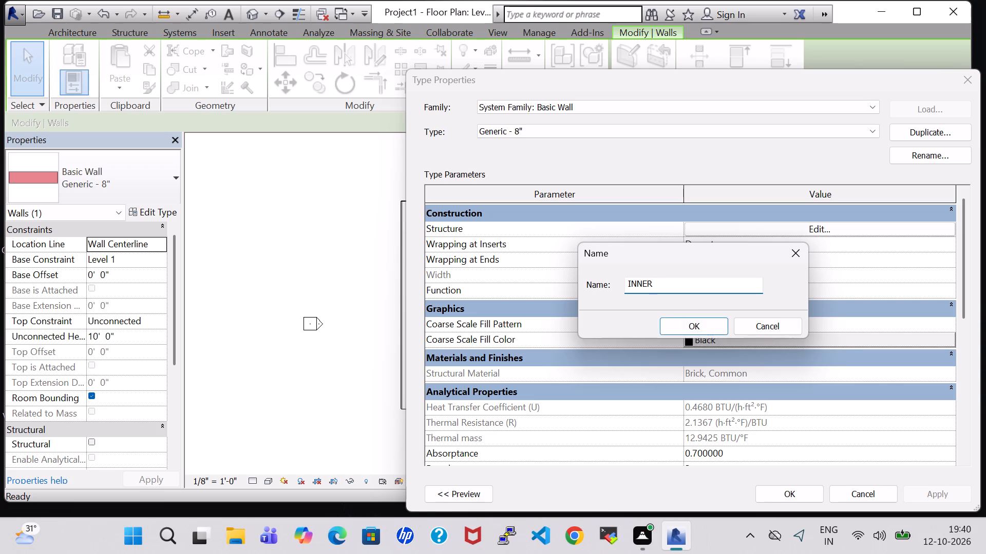
key(space)
text(WALL)
key(Return)
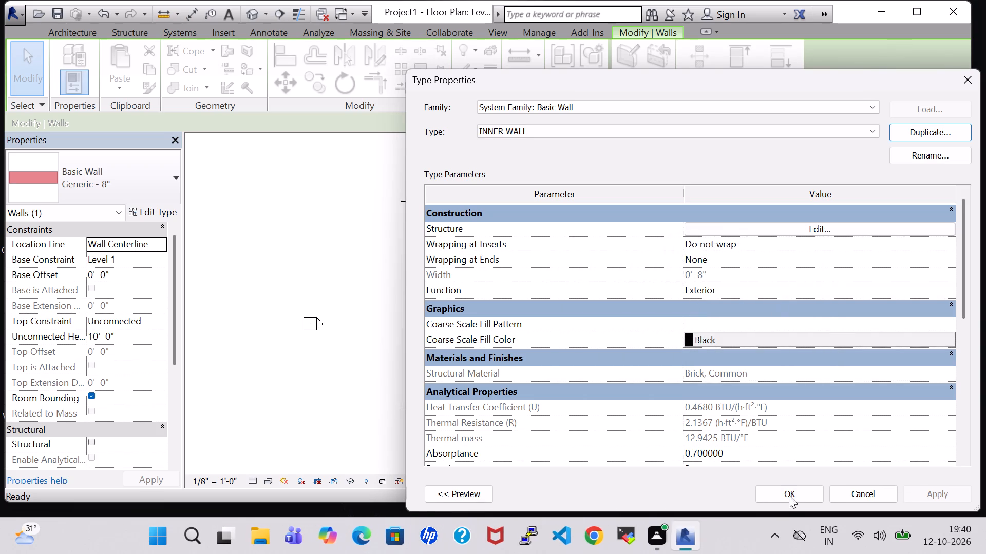
click(787, 500)
click(336, 238)
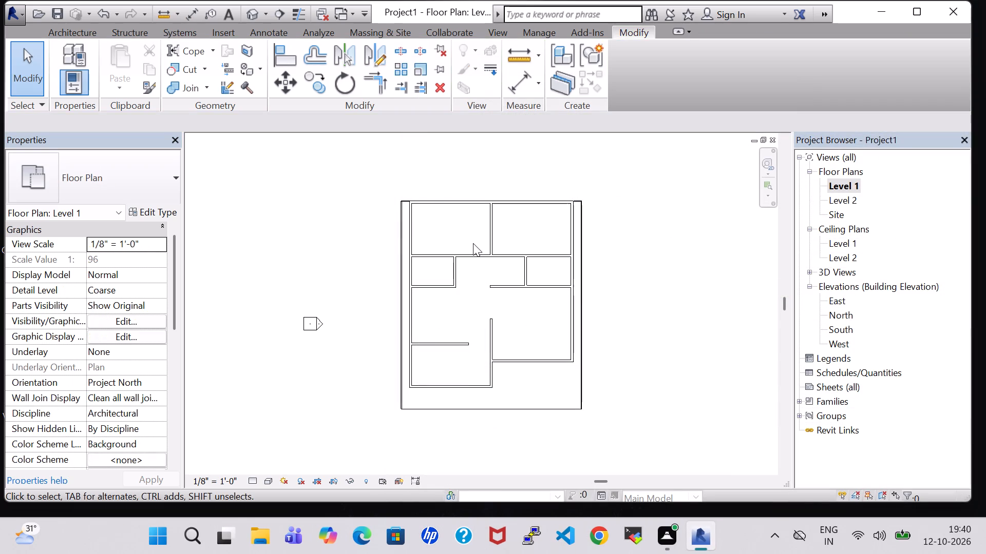
Set the INNER WALL type's structure layer material to Brick, Soldier Course and apply it.
click(477, 253)
click(163, 209)
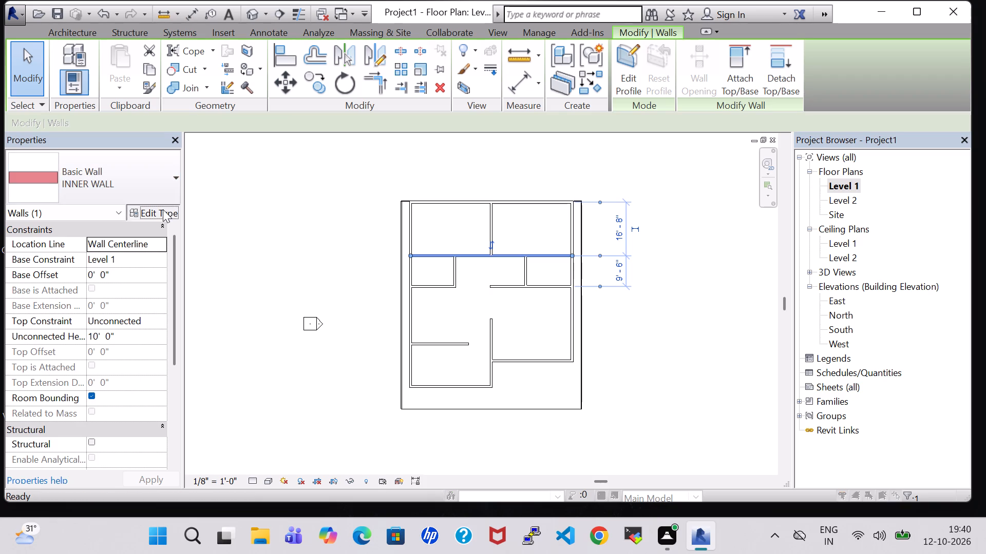
click(811, 226)
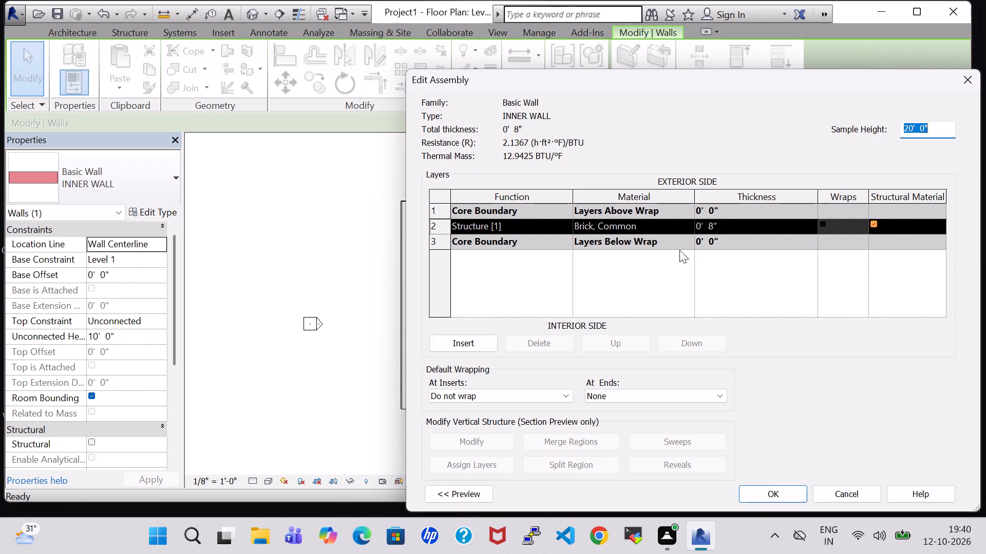
click(670, 230)
click(691, 223)
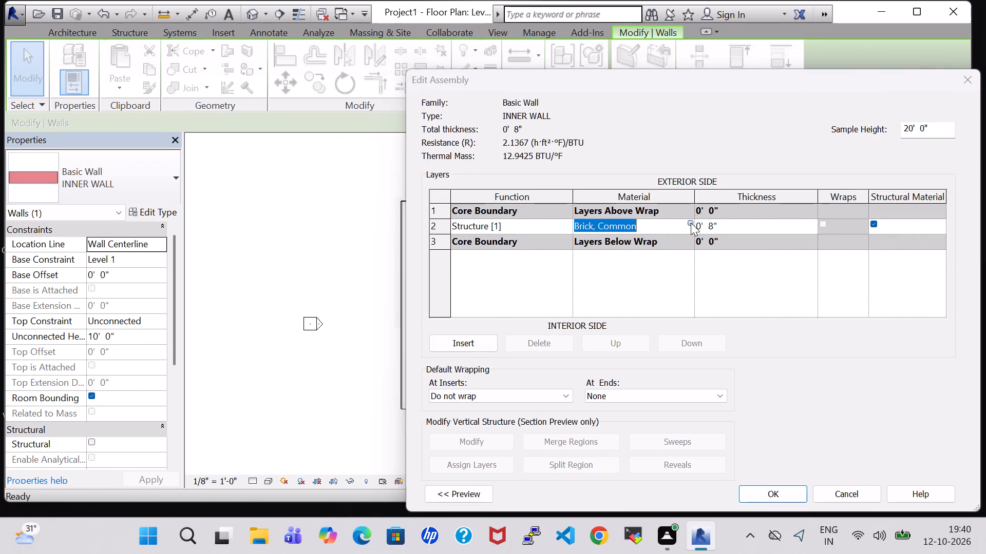
click(214, 297)
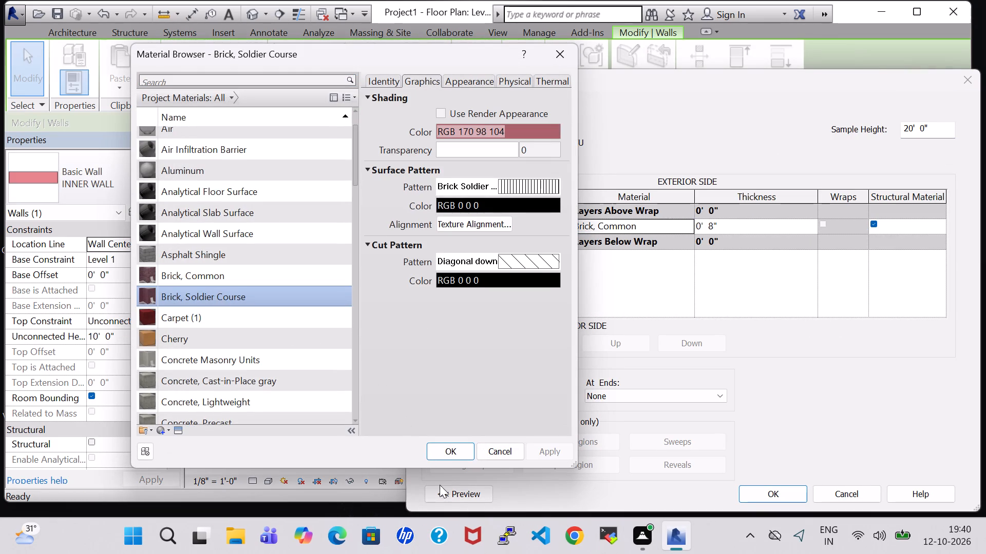
click(447, 445)
click(794, 487)
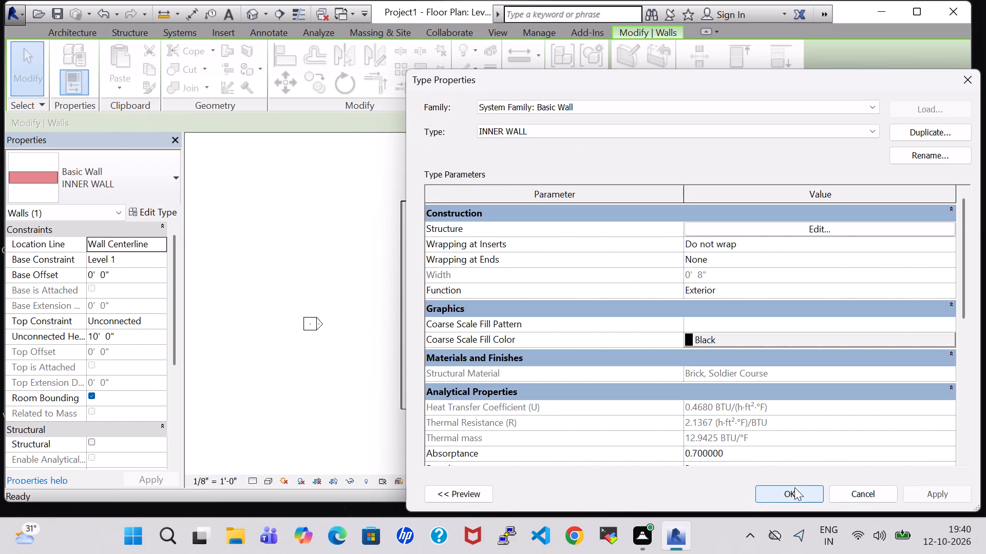
click(922, 493)
click(785, 490)
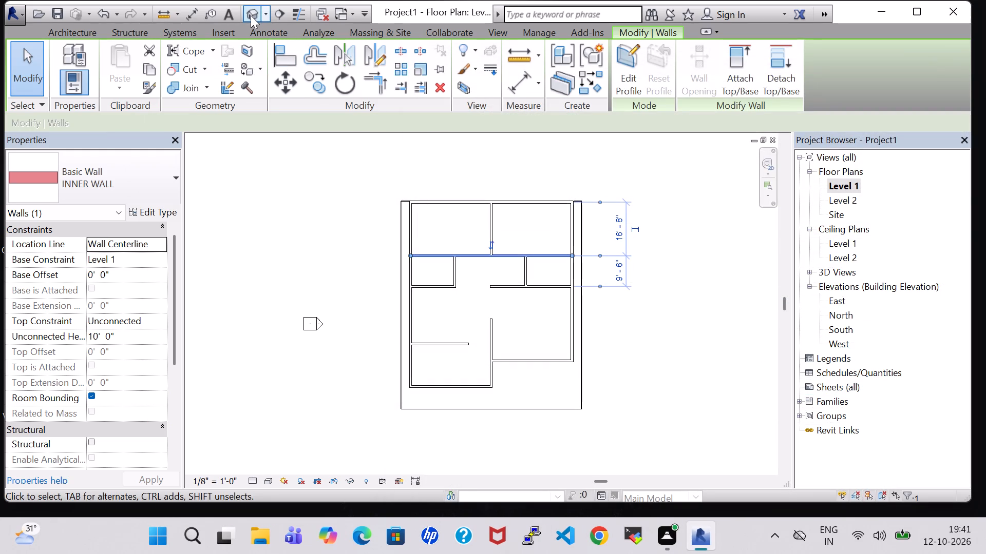
Examine the building's interior walls and openings in the 3D view from several angles.
click(251, 15)
shift+middle_drag(672, 314, 680, 415)
shift+middle_drag(682, 384, 684, 366)
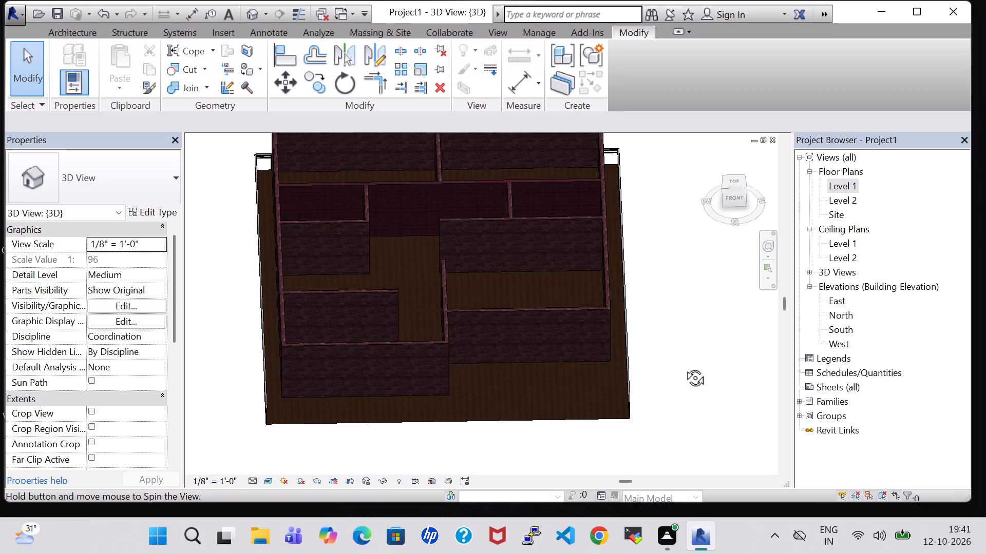
shift+middle_drag(684, 366, 661, 319)
scroll(661, 317, down, 1)
shift+middle_drag(661, 317, 680, 302)
On Level 1, place a Single-Flush 36" x 84" door between the northwest room and small west room, about 11'-1" from the west wall.
double_click(857, 187)
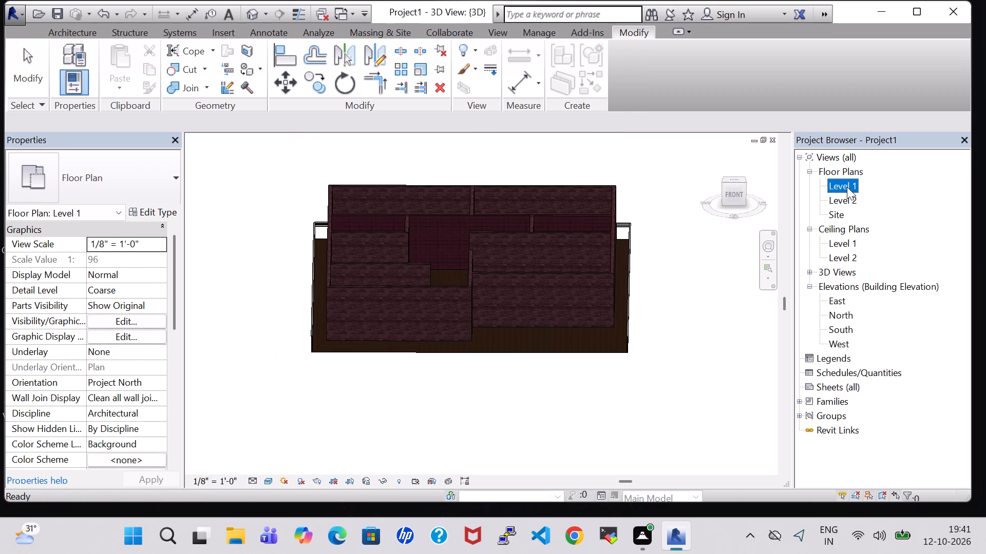
double_click(847, 187)
scroll(689, 334, down, 1)
middle_drag(689, 335, 669, 394)
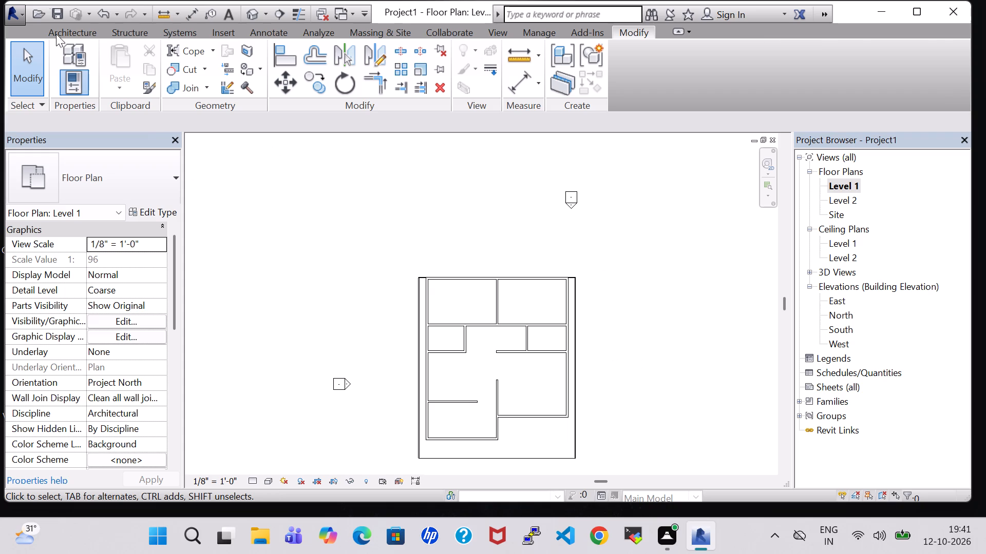
click(86, 34)
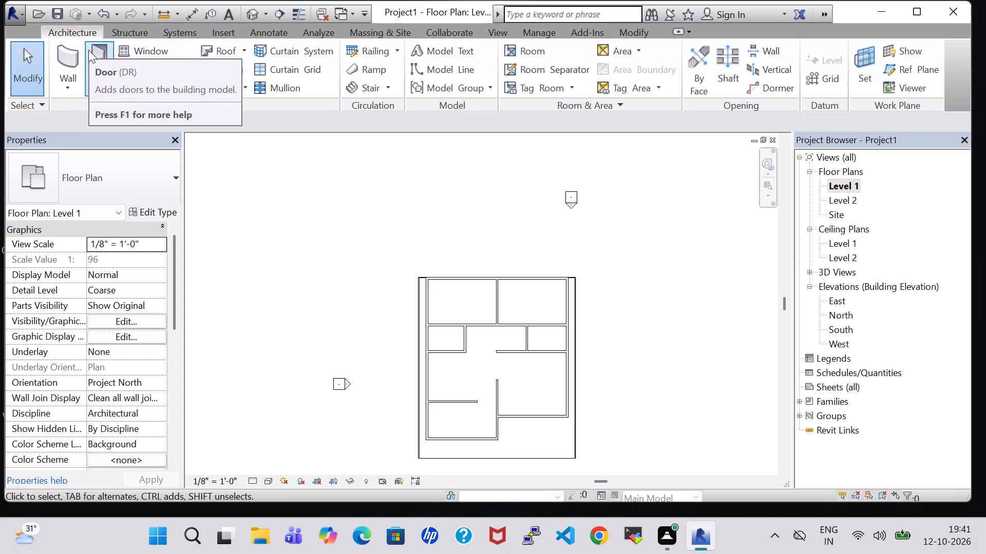
click(88, 50)
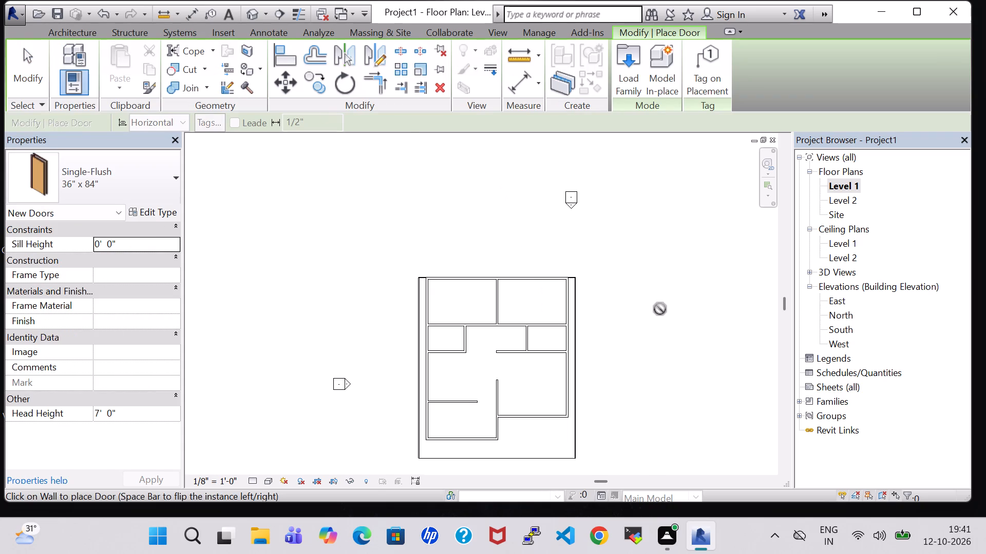
scroll(660, 309, up, 3)
middle_drag(656, 307, 679, 267)
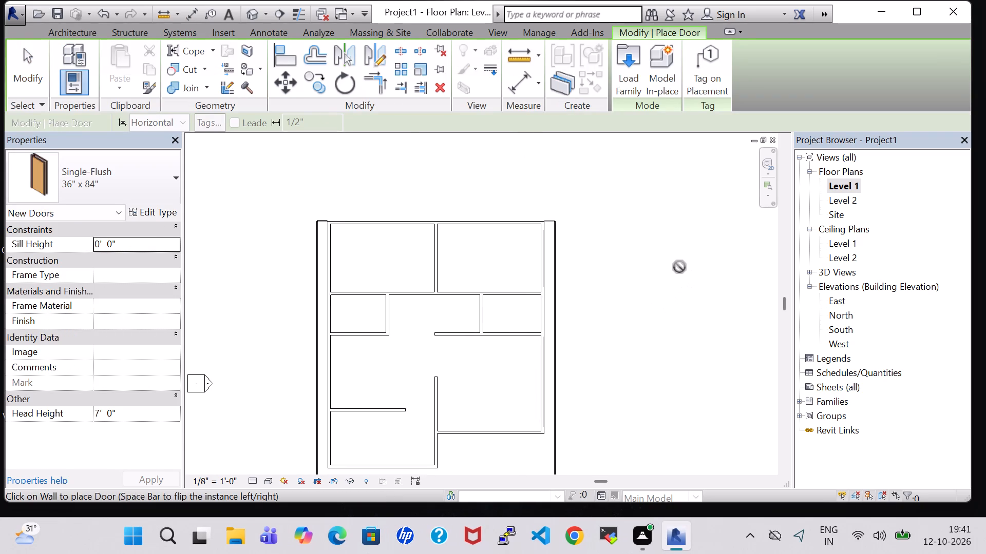
scroll(679, 267, down, 1)
middle_click(679, 267)
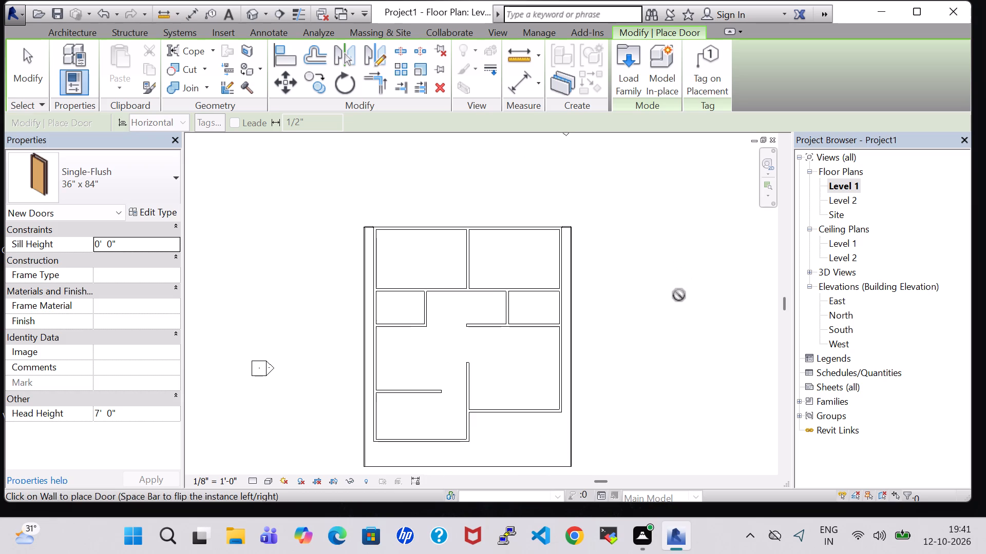
middle_drag(679, 295, 669, 290)
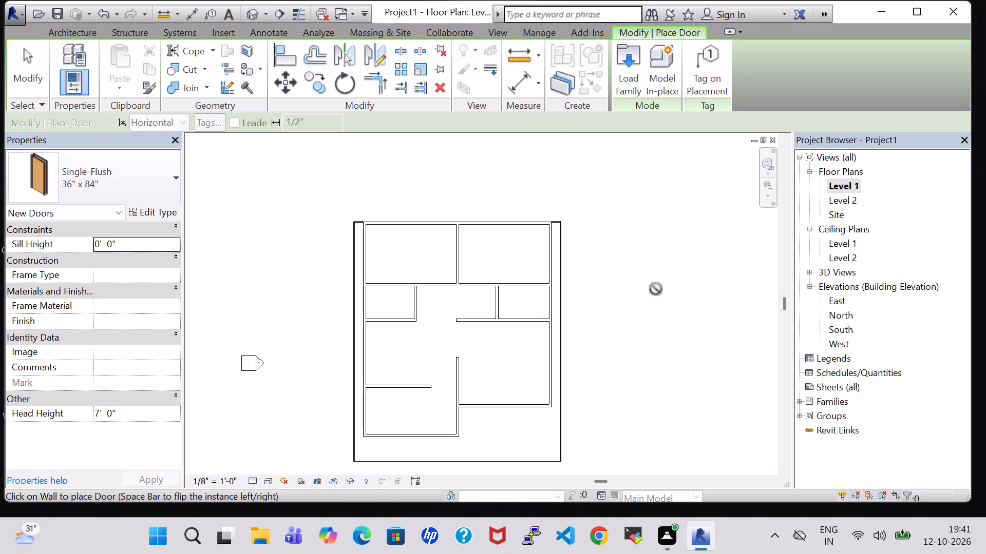
scroll(388, 244, up, 3)
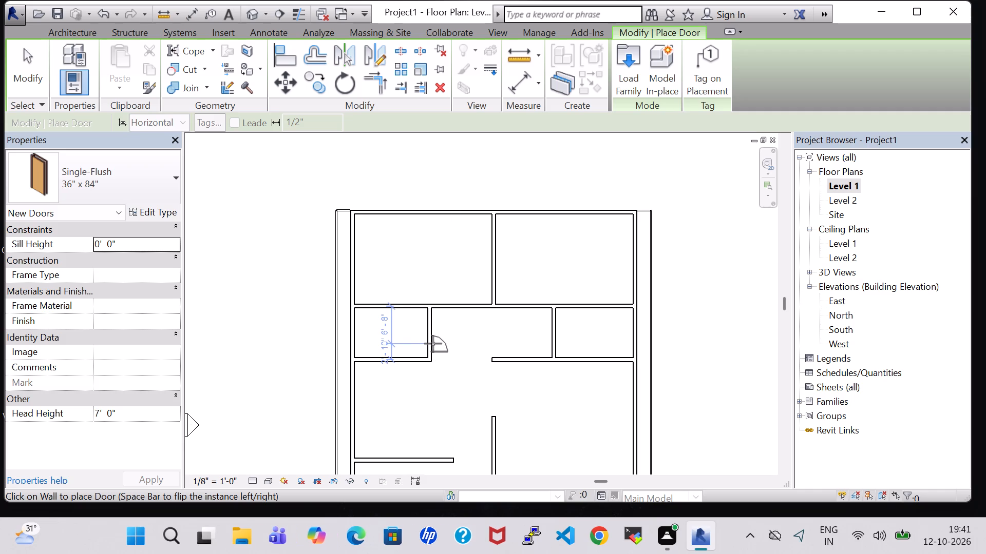
key(space)
click(415, 310)
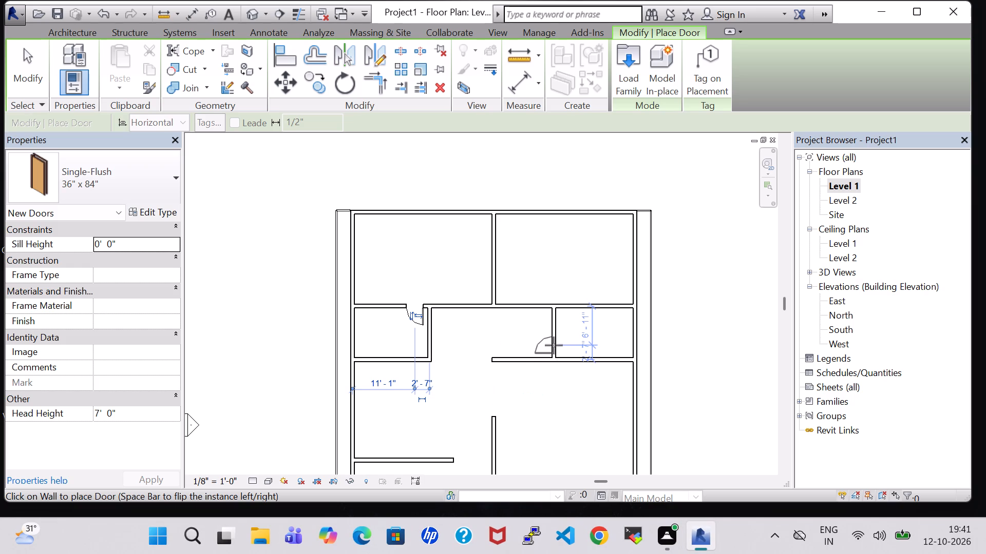
Place a Single-Flush 36" x 84" door in the small east room's west wall, swinging inward, and nudge it north to about 4'-4" from the south wall.
key(space)
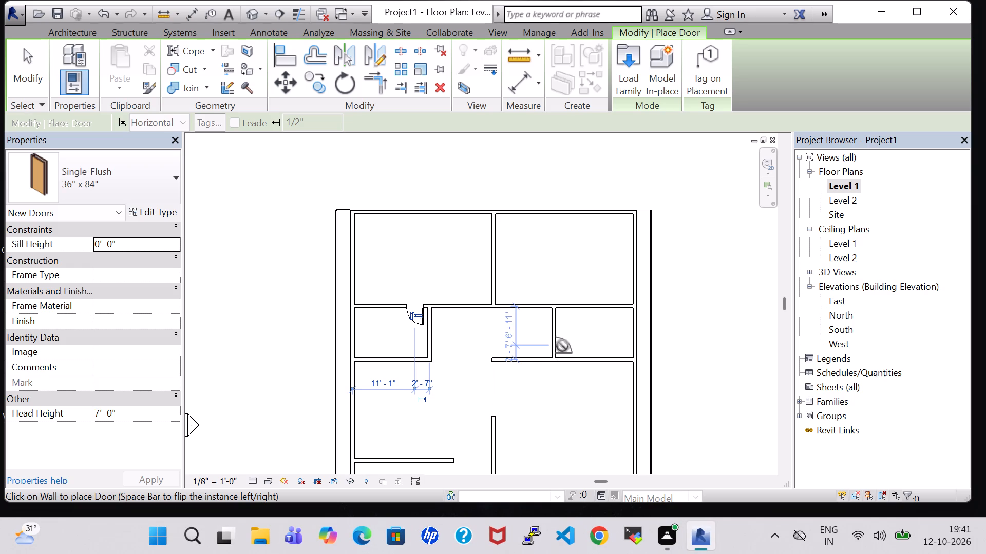
click(560, 345)
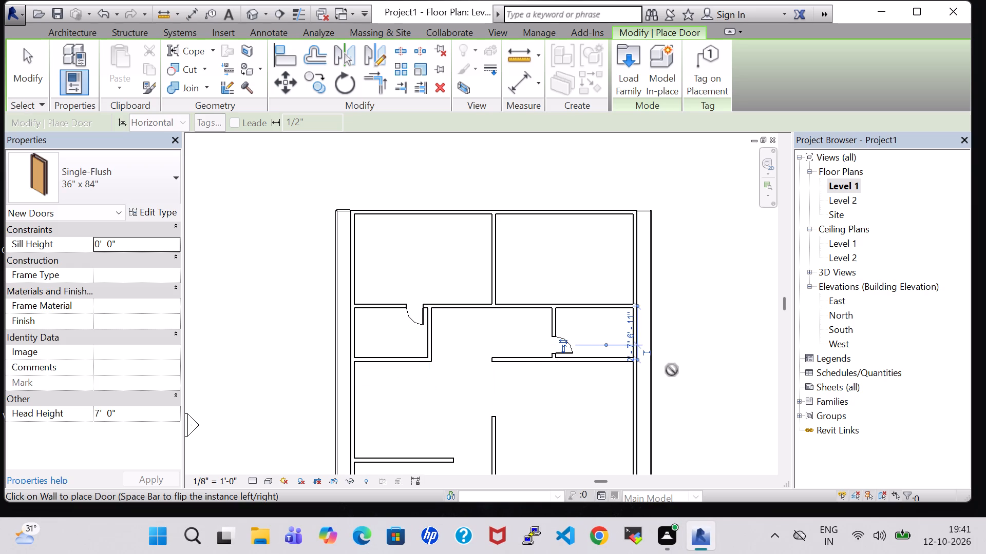
key(Escape)
key(Escape)
click(568, 341)
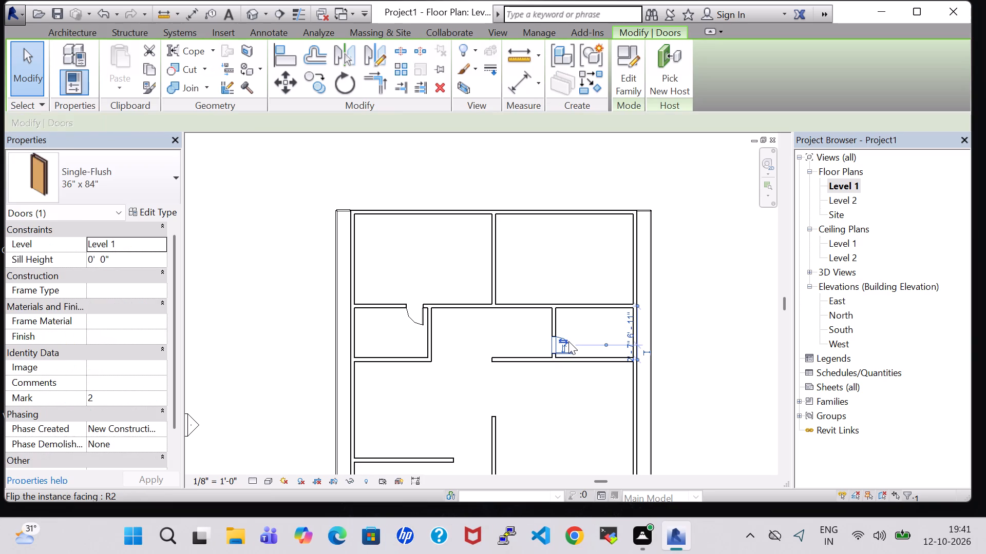
key(Up)
key(Up)
key(Up)
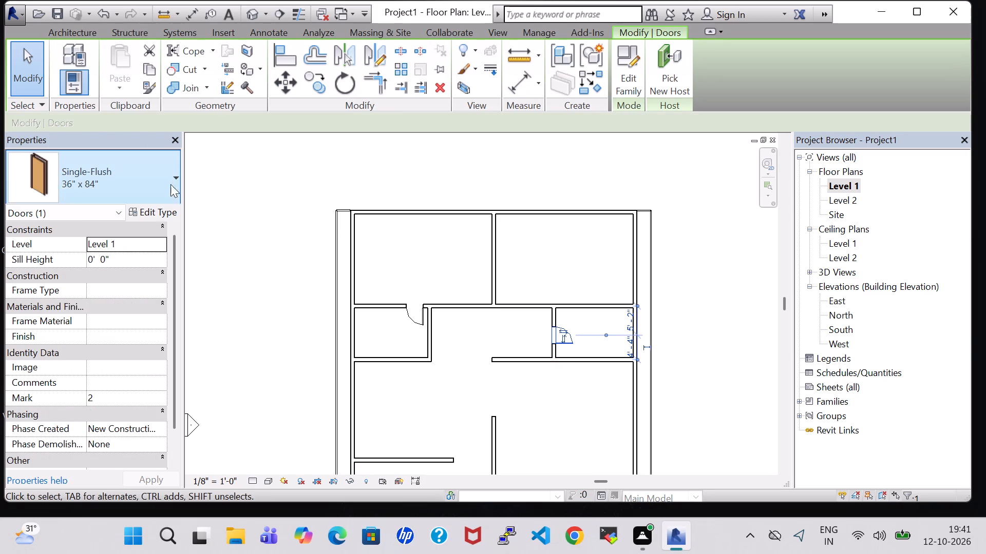
Set the width of the 36" x 84" Single-Flush door type to 3'-0" and apply it.
click(170, 211)
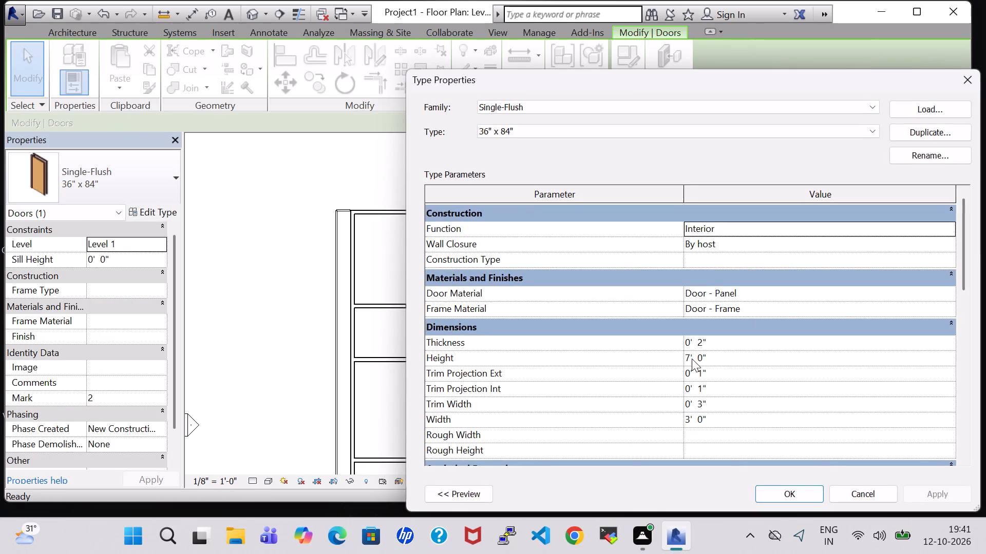
click(687, 421)
key(Right)
key(BackSpace)
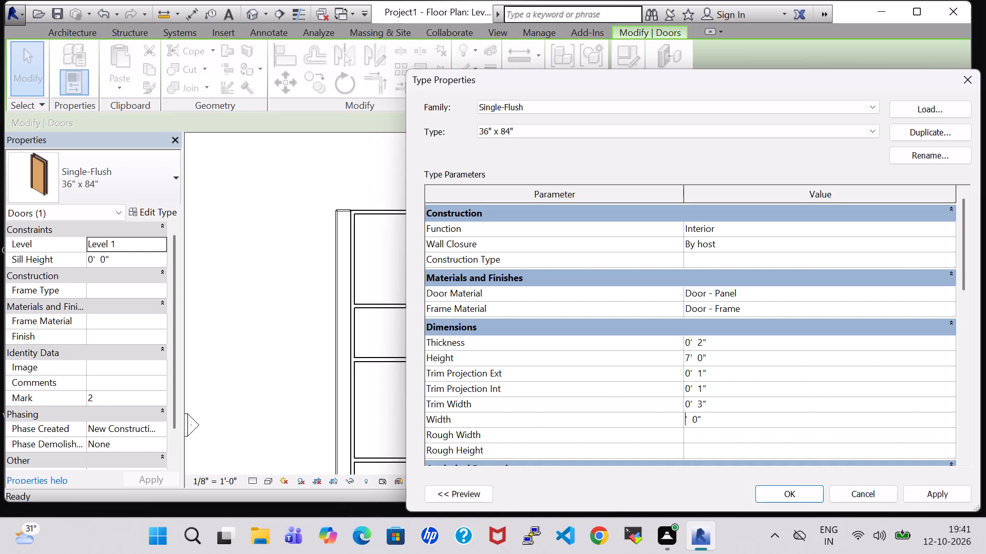
key(3)
key(Return)
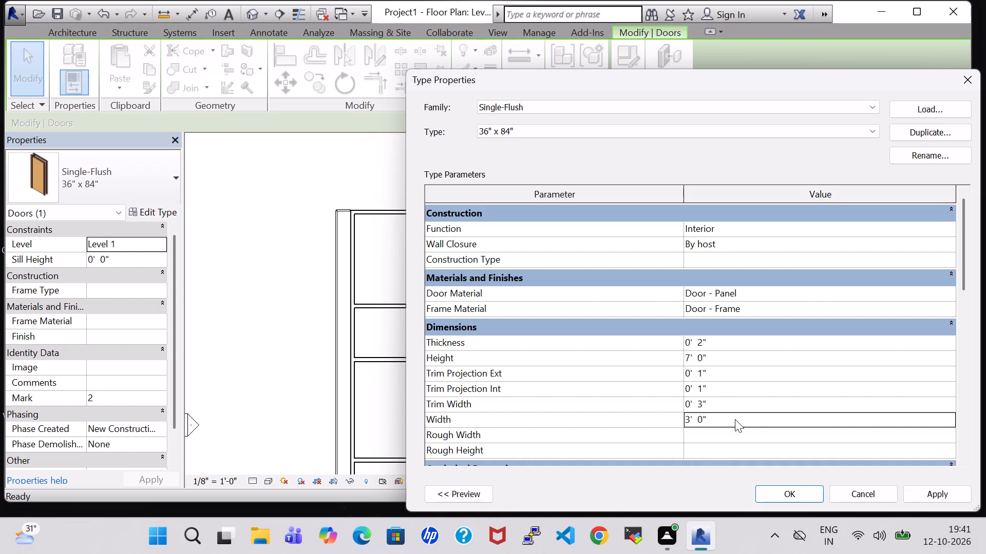
click(956, 496)
click(805, 490)
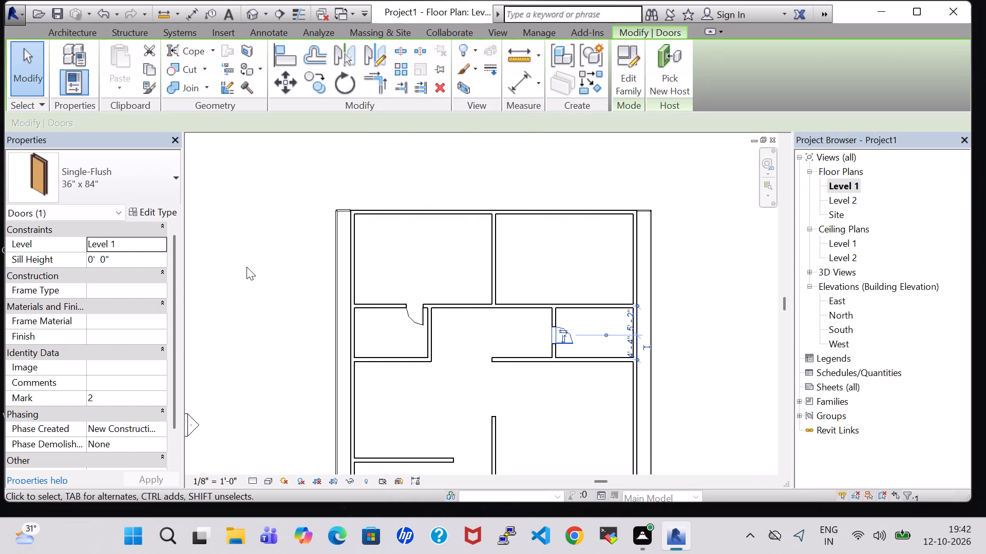
click(256, 300)
Examine the two placed doors in the 3D view and review the type properties of the small west room's door on Level 1.
click(244, 17)
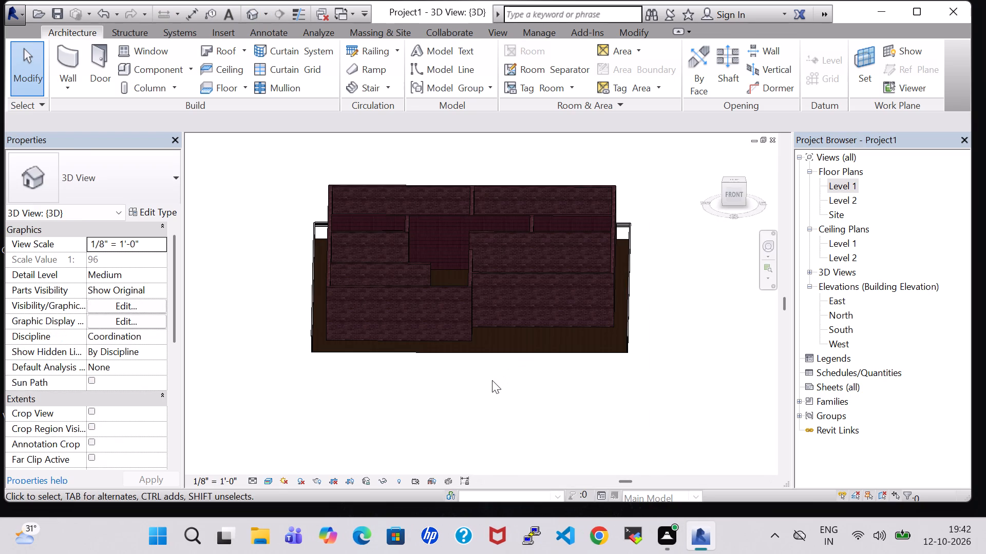
shift+scroll(498, 400, up, 1)
shift+middle_drag(498, 400, 509, 434)
shift+middle_drag(526, 356, 538, 359)
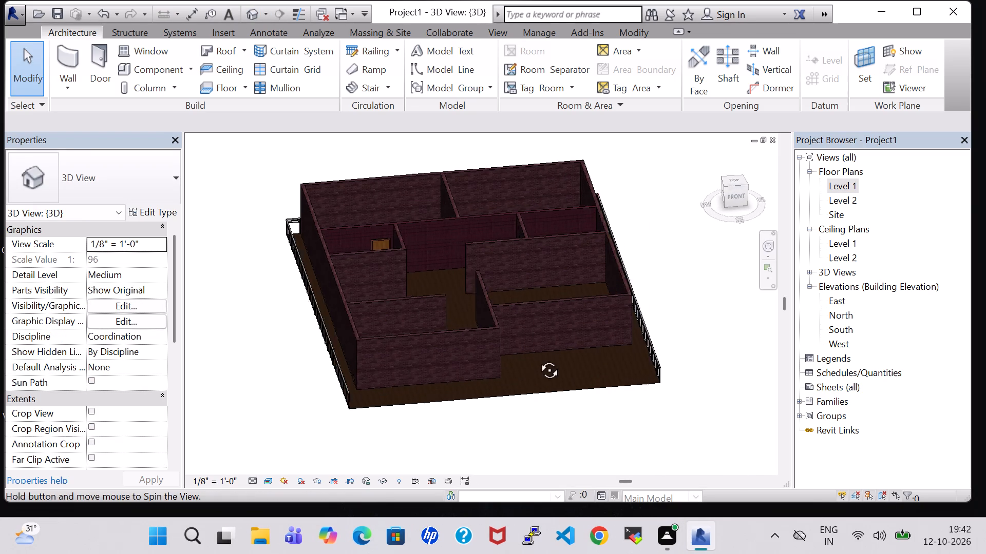
shift+middle_drag(538, 359, 649, 424)
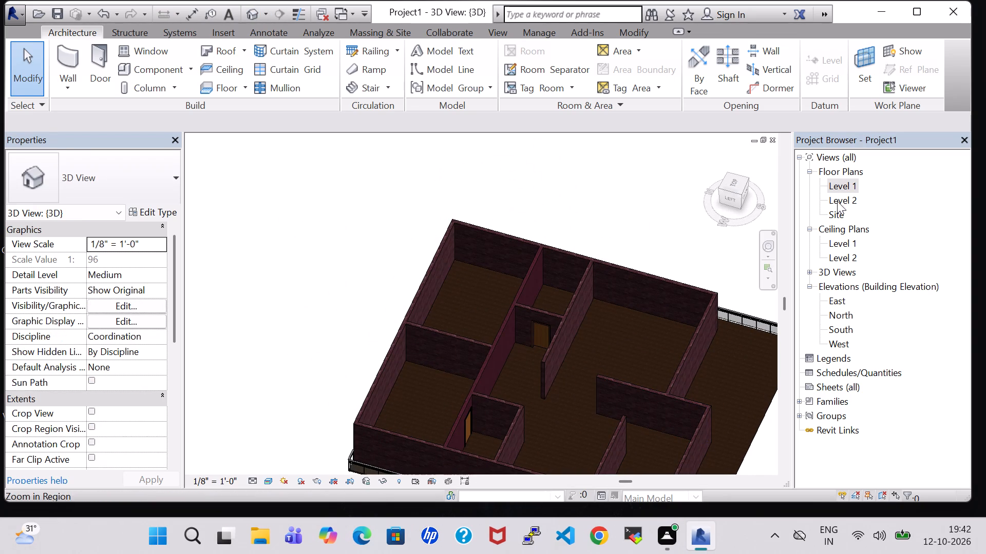
double_click(837, 186)
scroll(630, 355, down, 3)
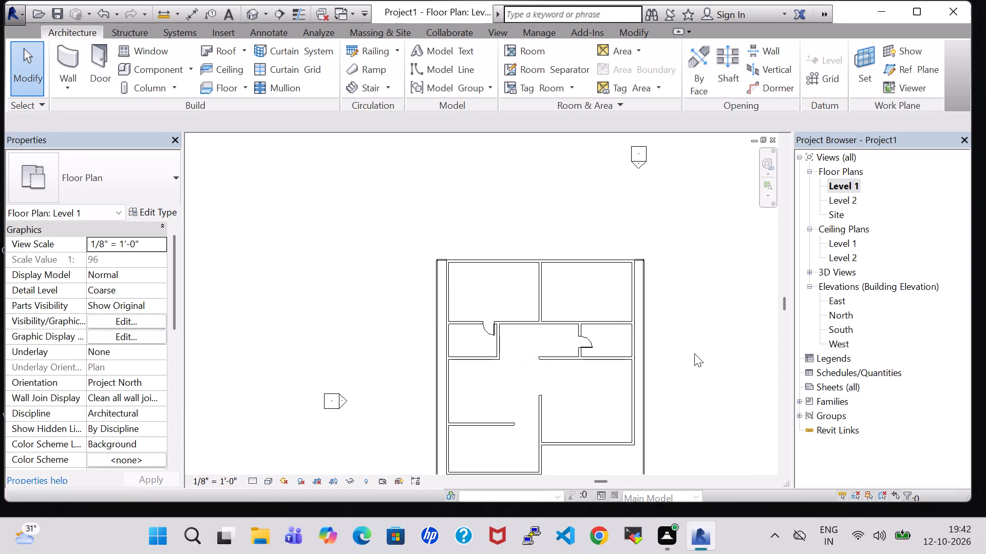
middle_drag(703, 353, 666, 318)
click(448, 291)
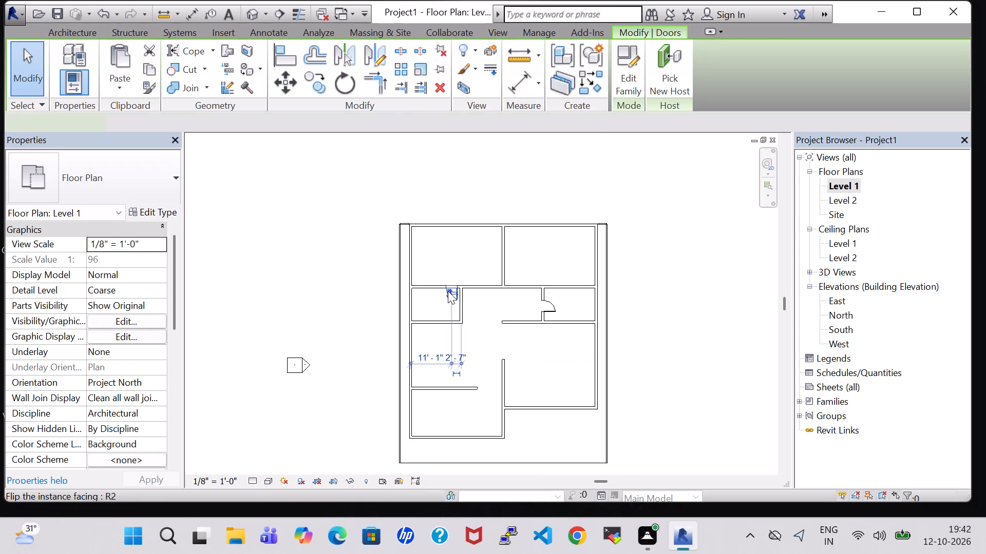
click(146, 214)
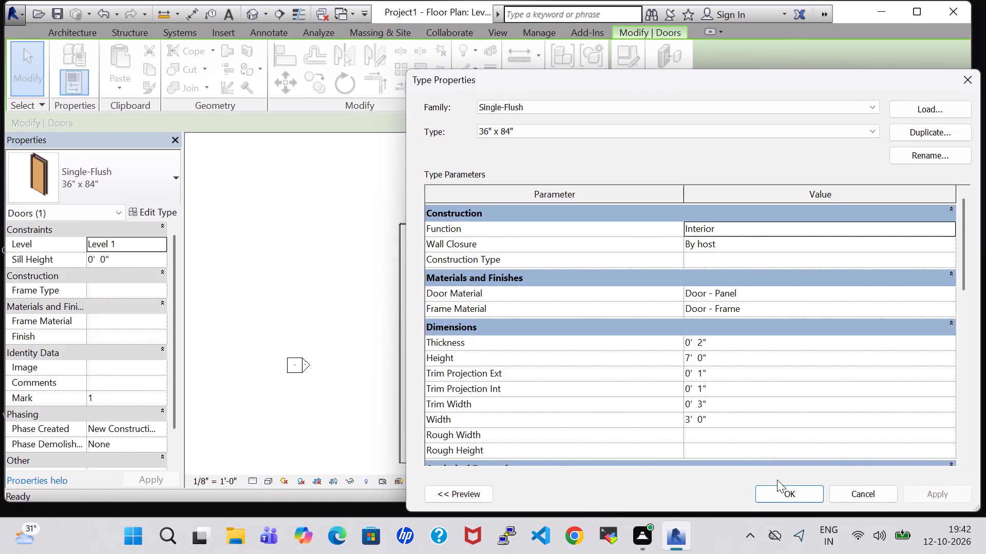
click(779, 494)
click(738, 399)
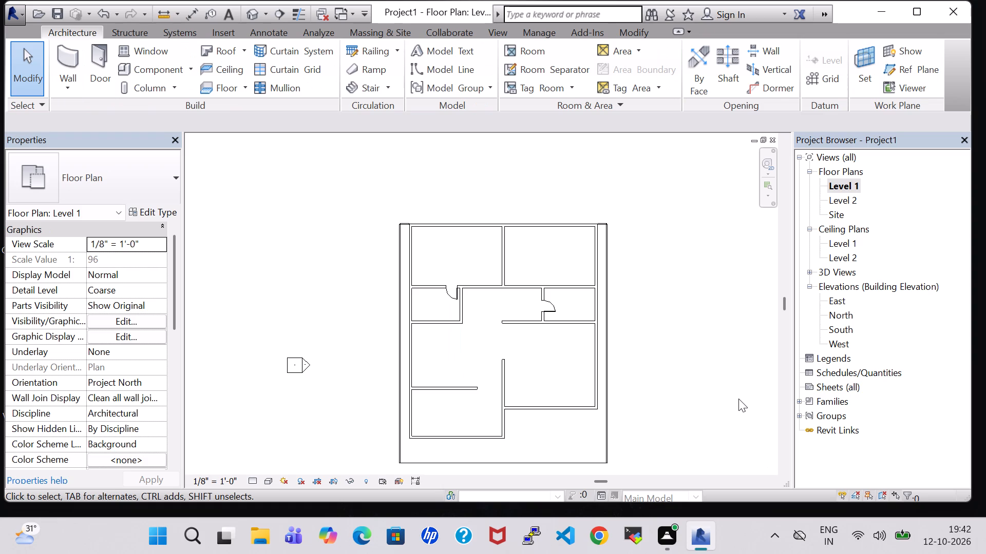
Load the residential door family Door-Exterior-Single-Entry-Half Flat Glass-Wood_Clad with its 30" x 80" type.
scroll(738, 399, up, 1)
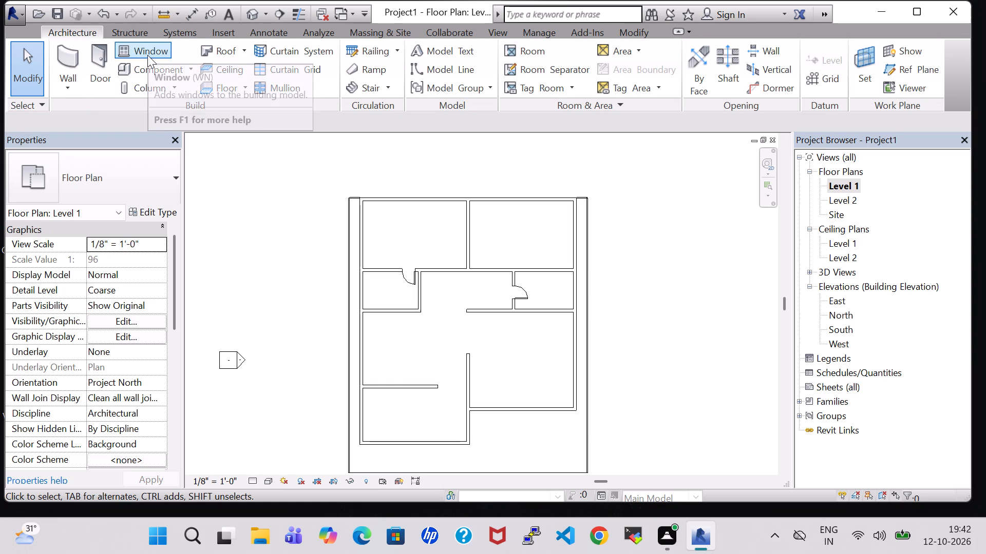
click(90, 65)
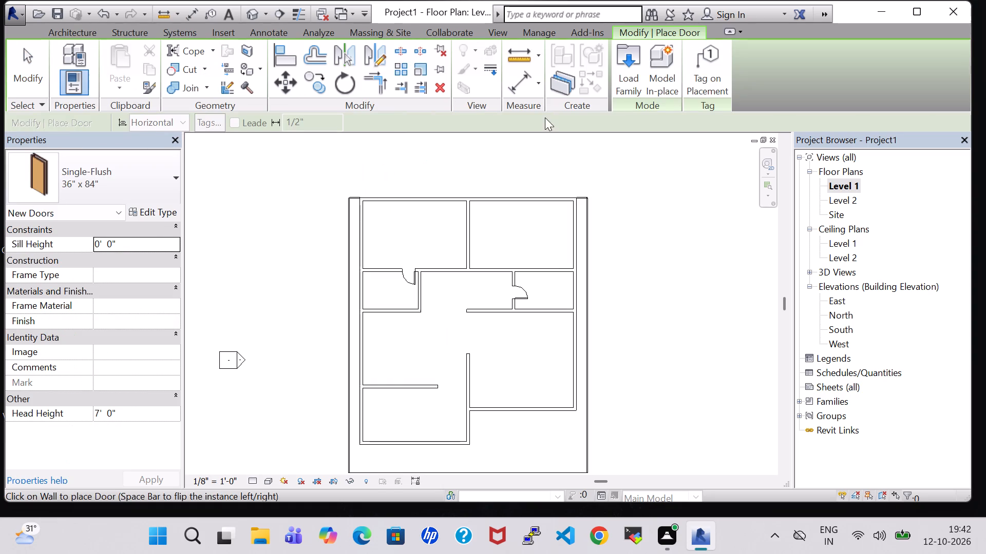
click(639, 76)
scroll(626, 267, down, 6)
scroll(566, 260, up, 1)
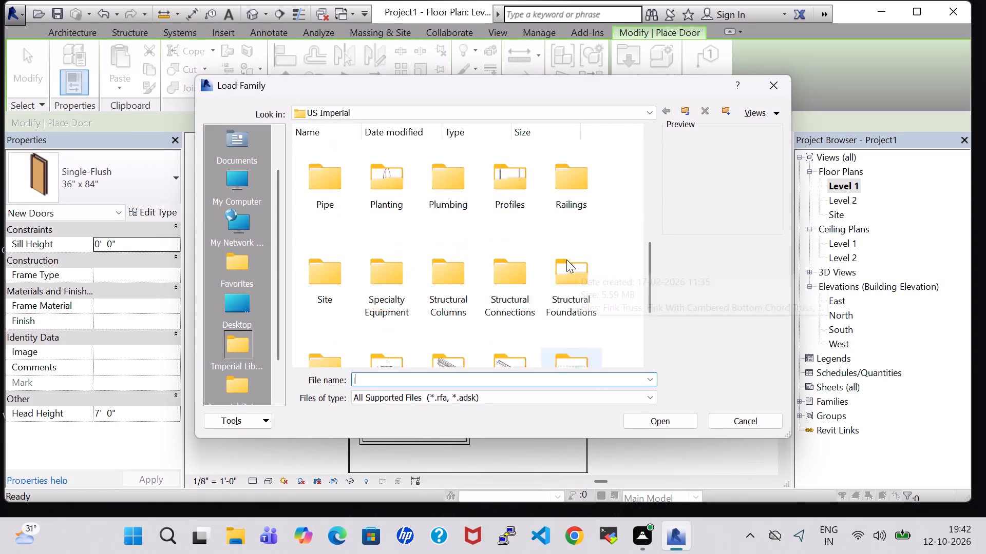
scroll(566, 260, up, 2)
scroll(566, 260, down, 1)
scroll(566, 260, up, 1)
double_click(565, 187)
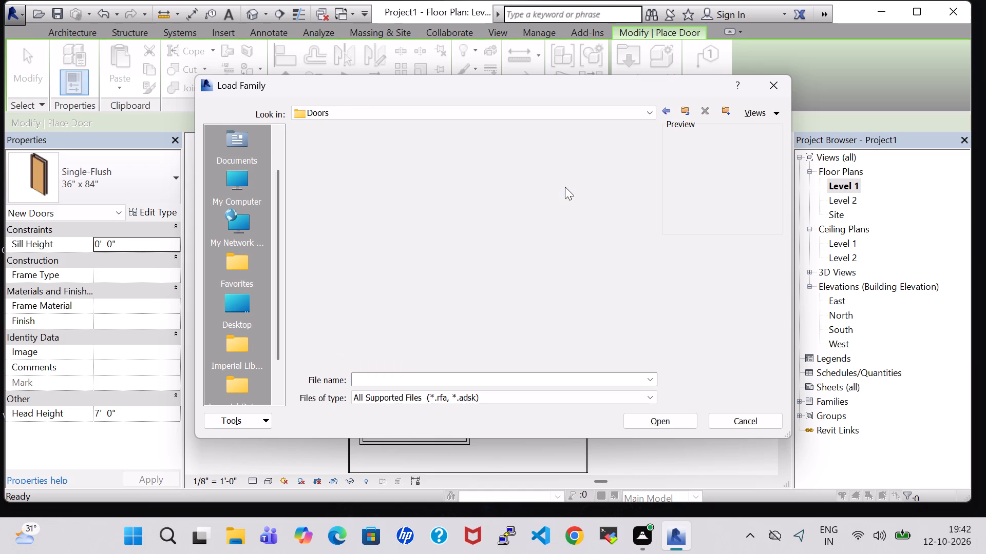
double_click(461, 179)
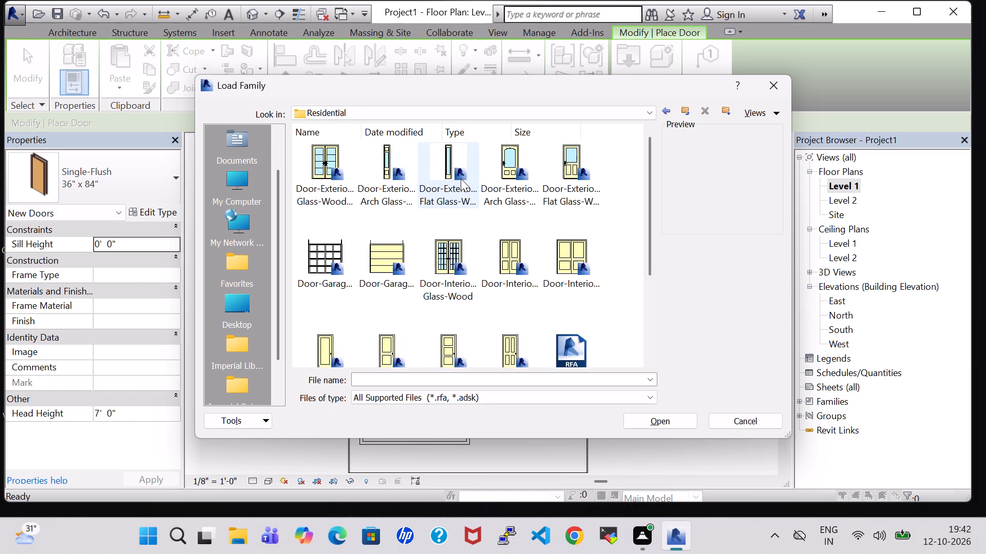
click(568, 173)
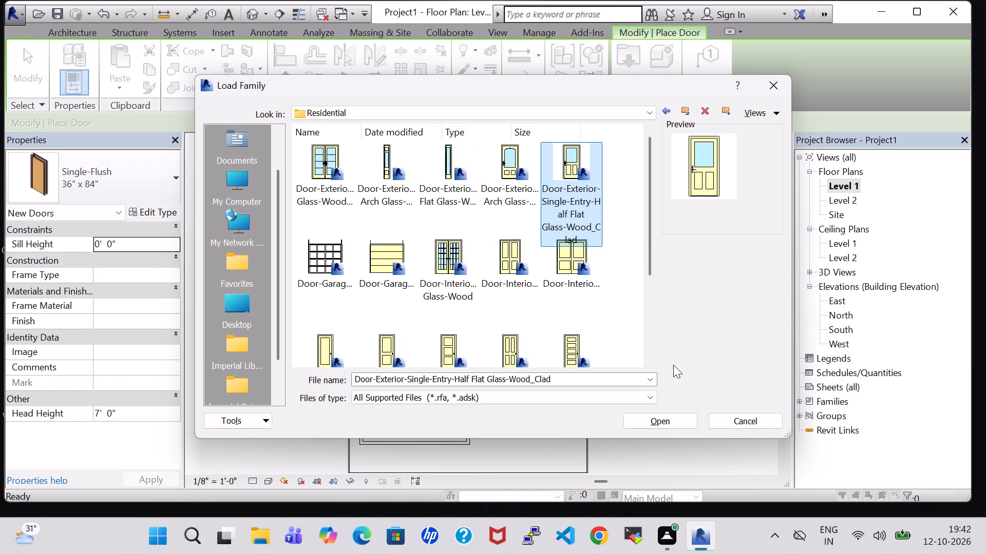
click(674, 421)
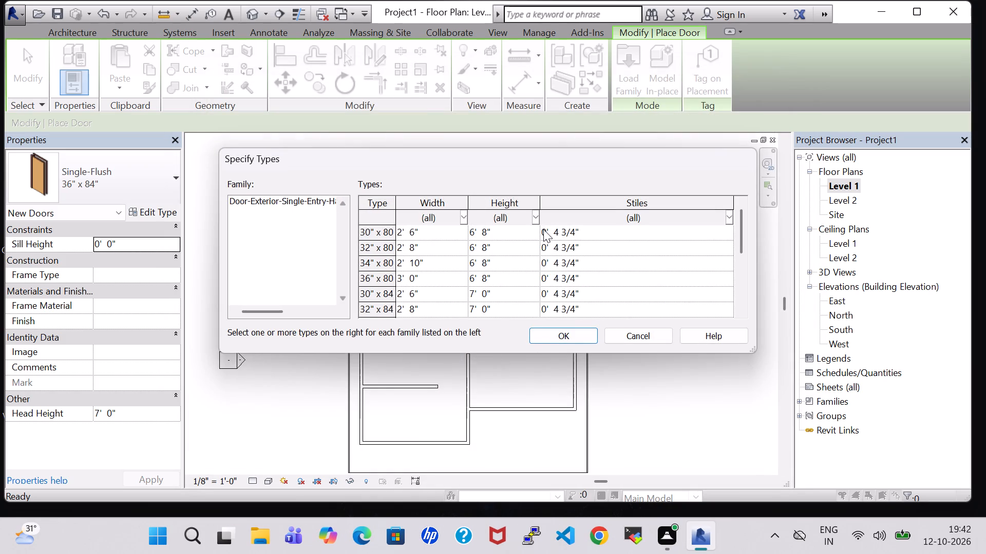
click(543, 229)
click(577, 337)
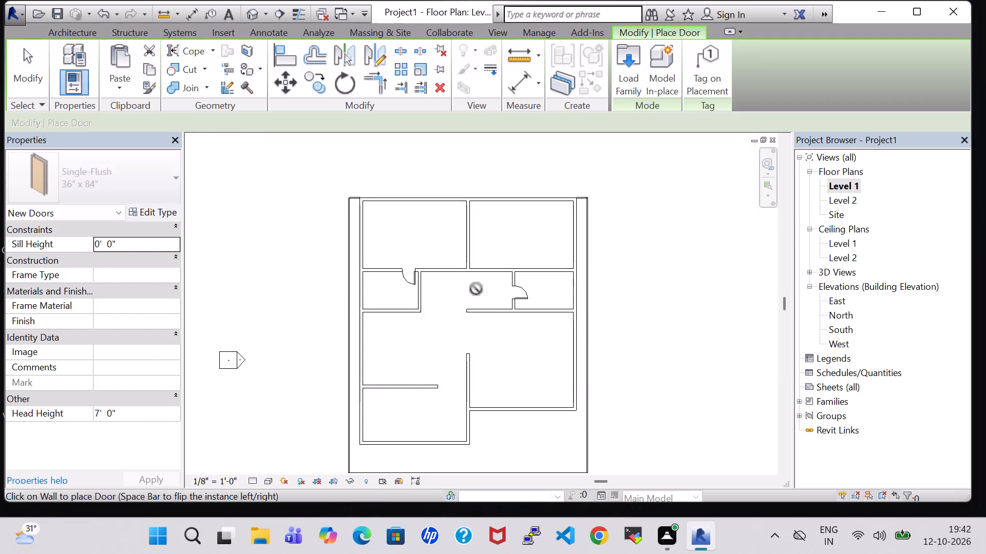
Place the 30" x 80" half-glass door in the northeast room's south wall, about 2'-6" east of the wall dividing the north rooms.
scroll(476, 289, up, 4)
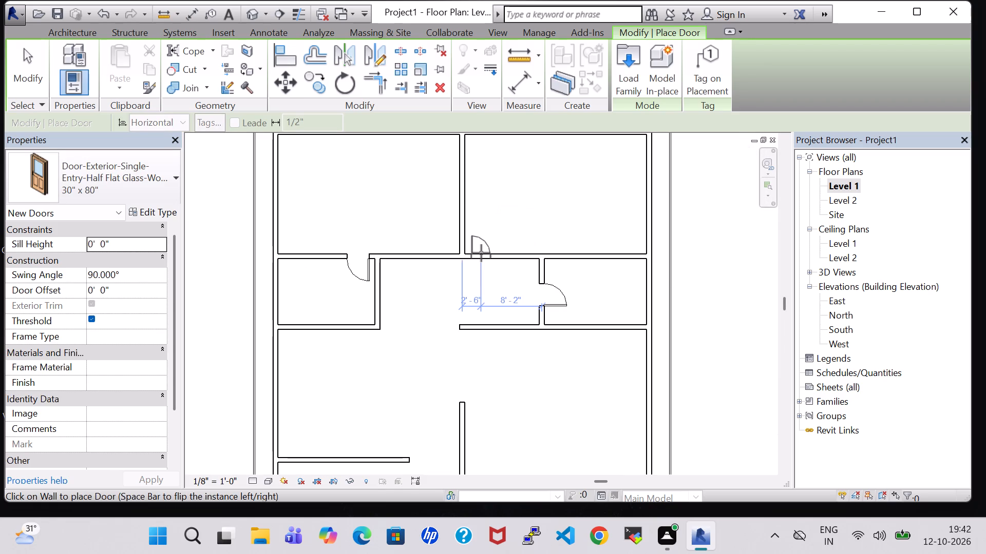
click(481, 253)
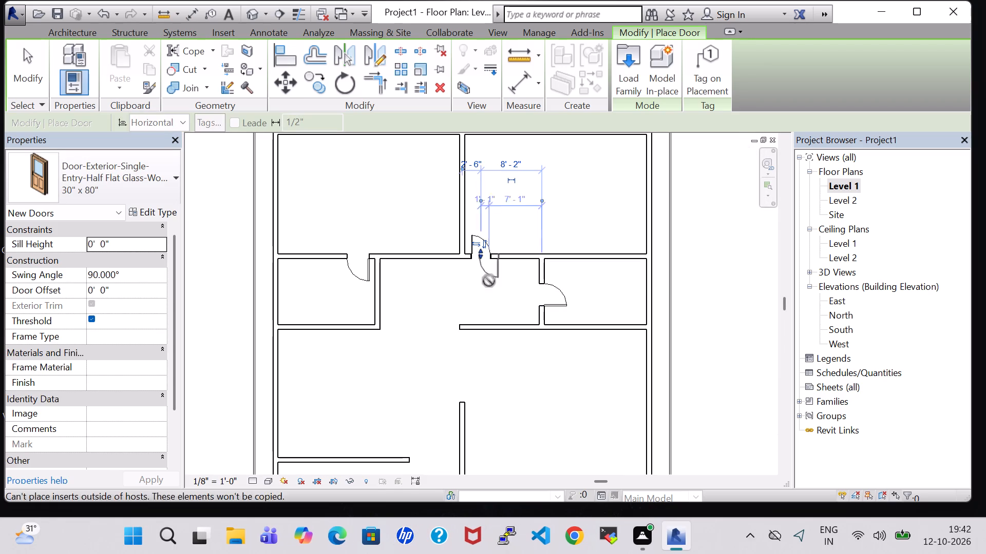
Set the width of the 30" x 80" half-glass door type to 3'-6" and apply it.
key(Escape)
key(Escape)
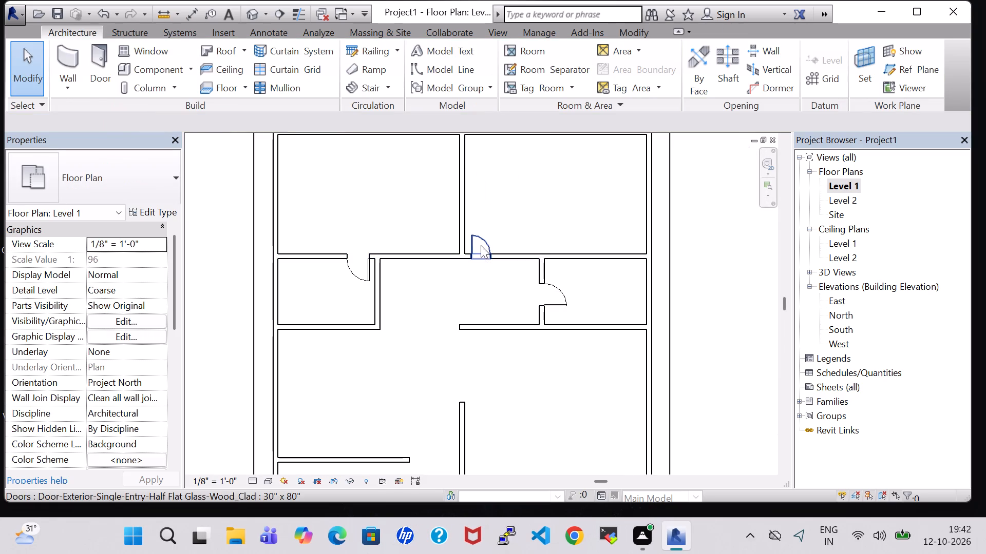
click(480, 243)
click(156, 212)
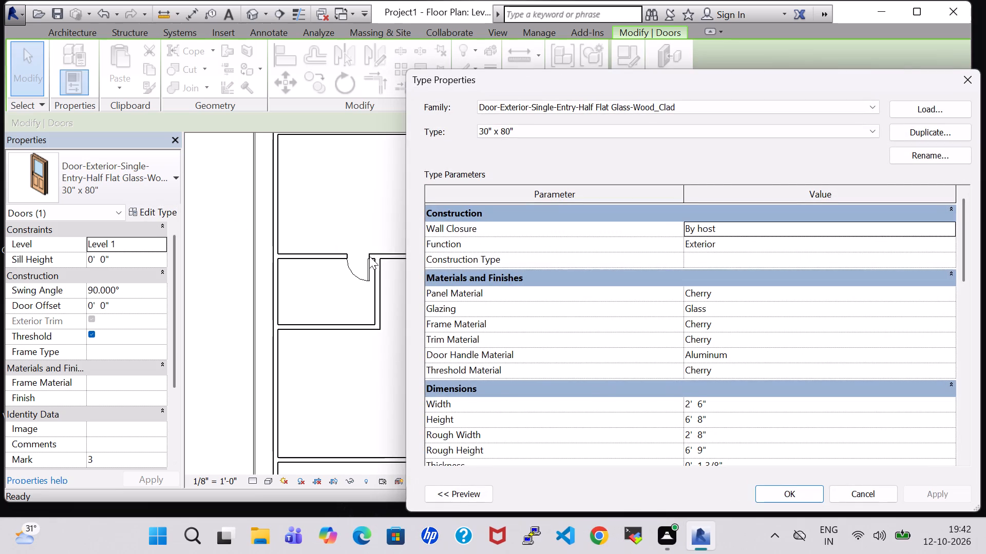
click(693, 404)
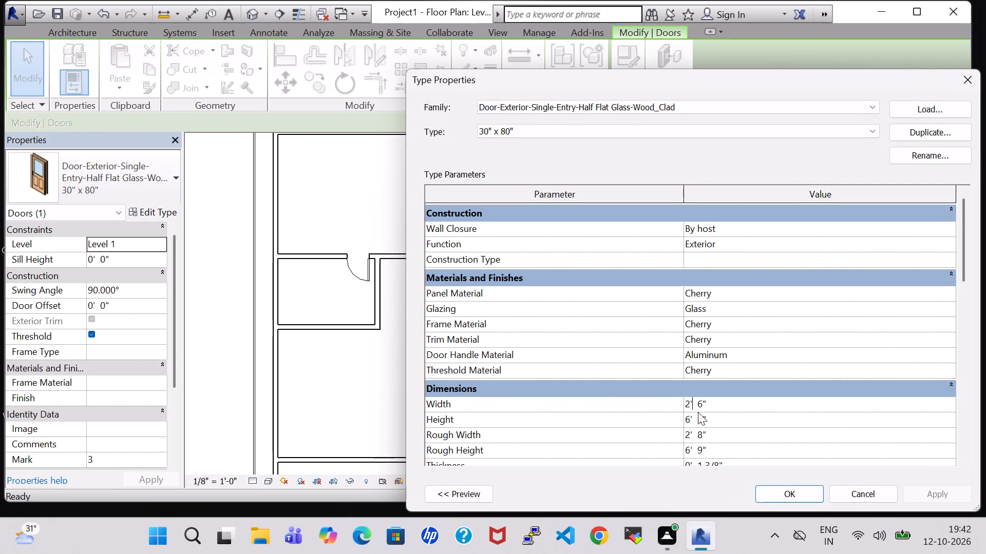
key(Left)
key(BackSpace)
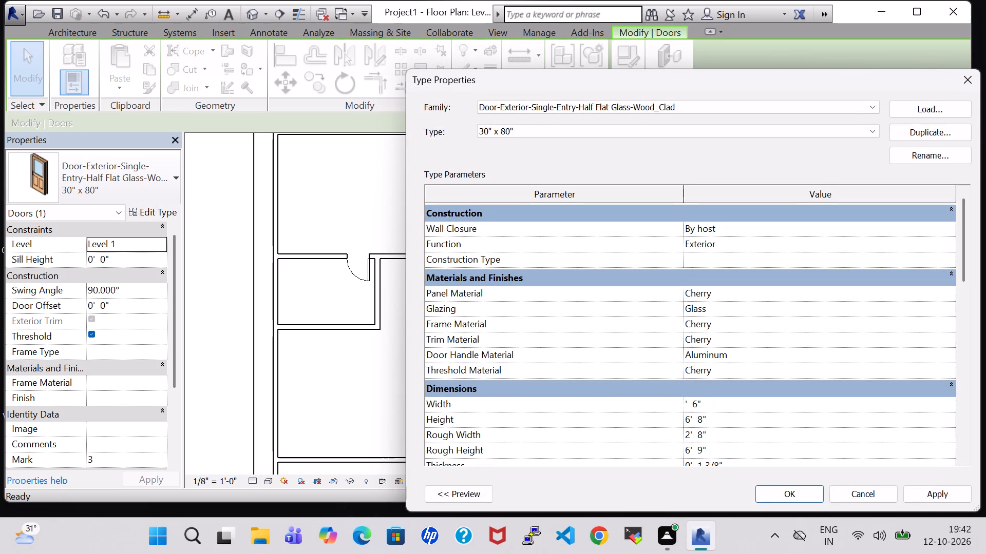
key(3)
key(Return)
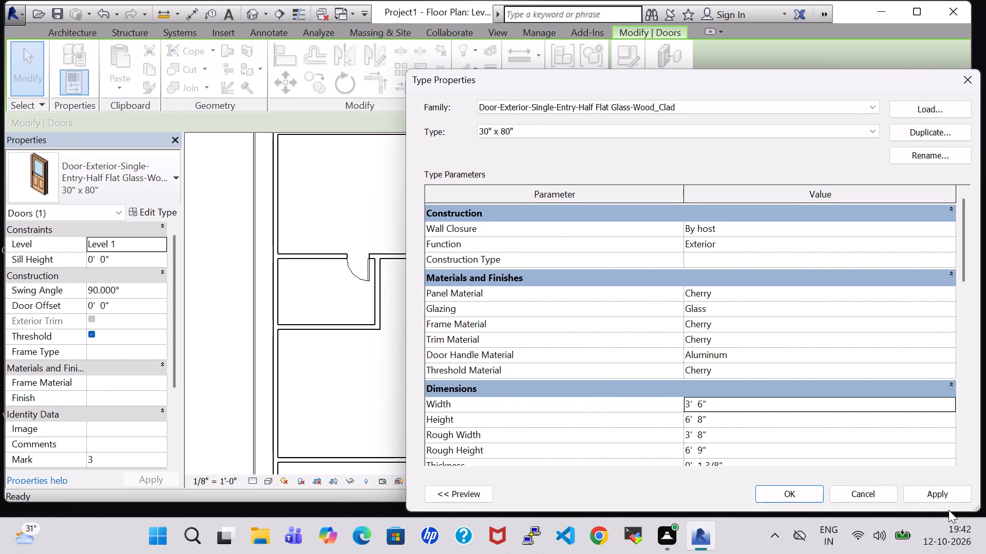
click(948, 494)
click(800, 493)
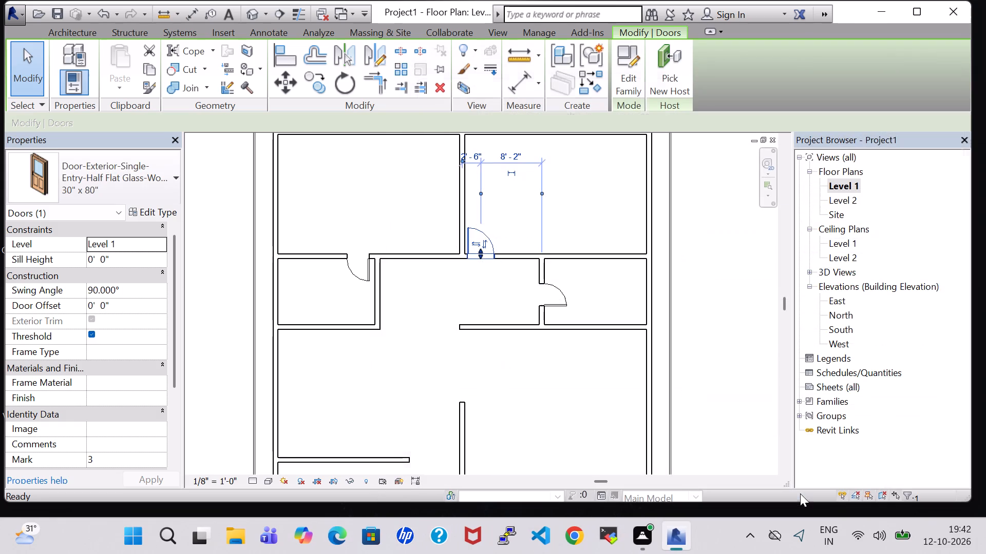
click(216, 262)
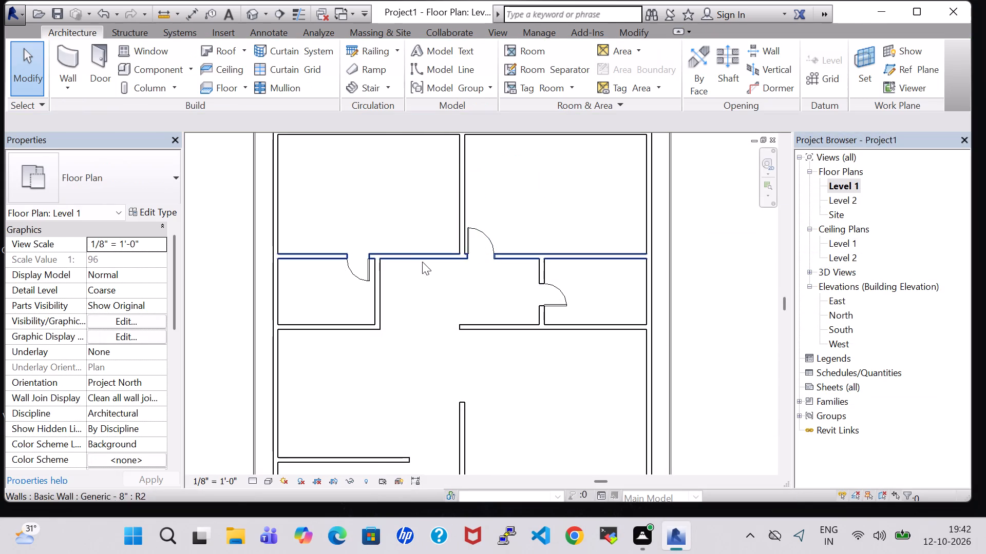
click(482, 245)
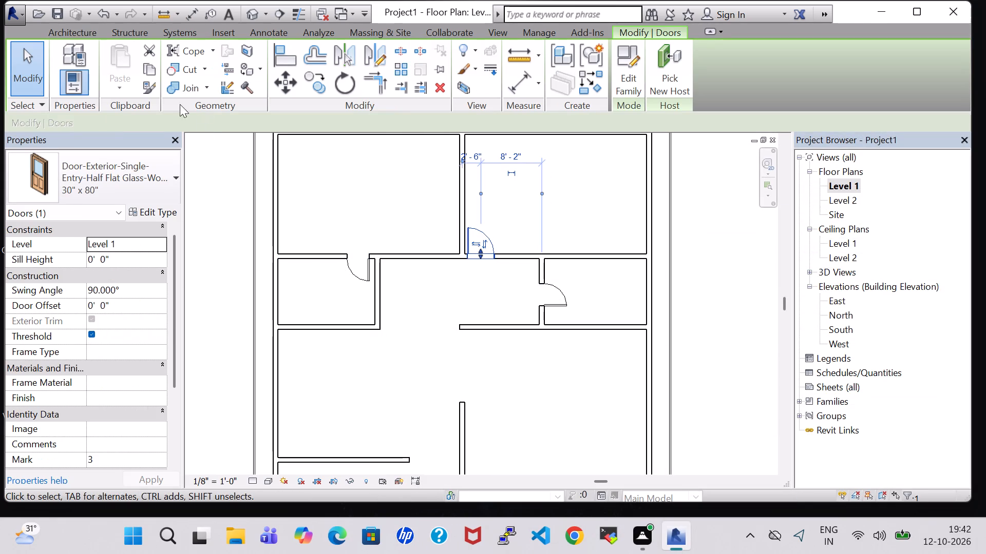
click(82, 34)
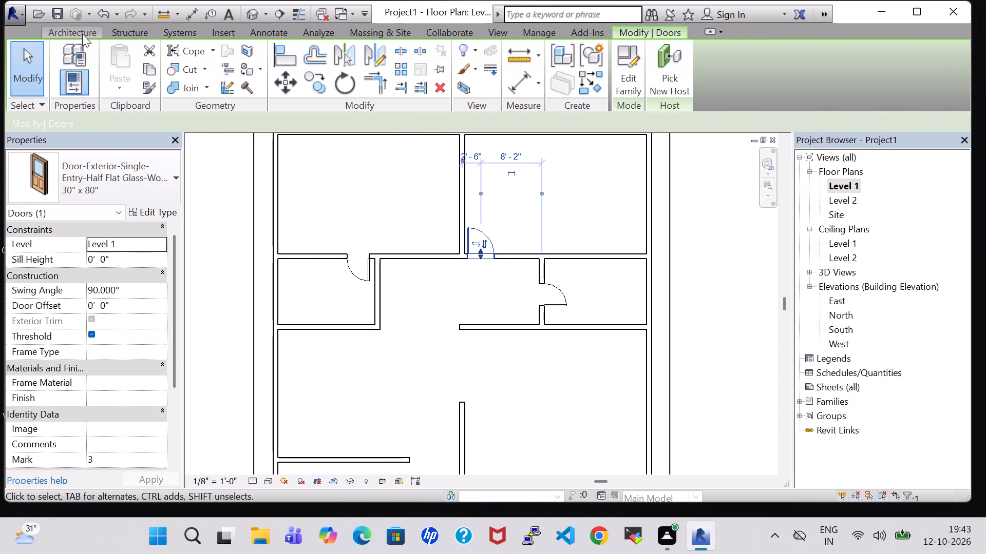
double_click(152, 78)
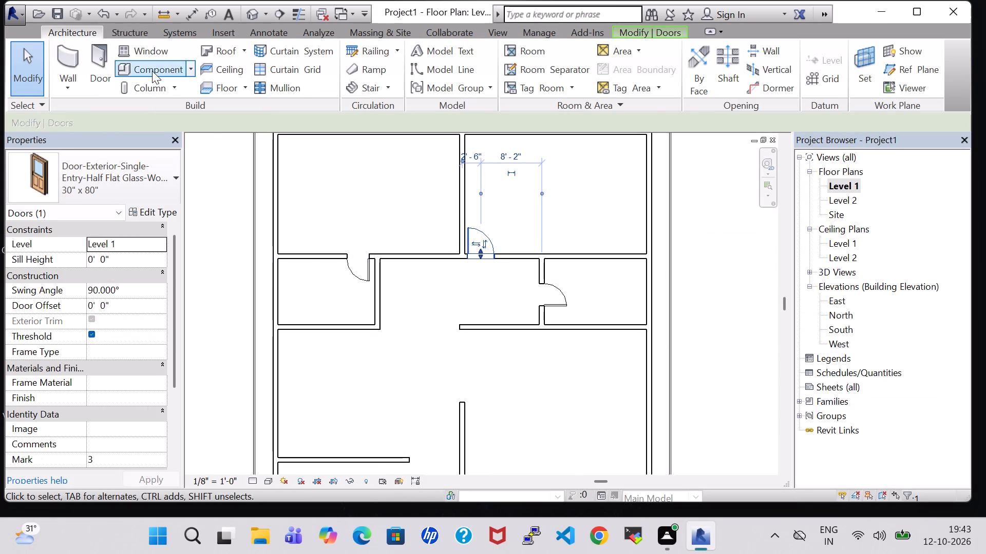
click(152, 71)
Place a mirrored 30" x 80" half-glass door in the northwest room's south wall, about 2'-5" west of the wall dividing the north rooms.
click(77, 36)
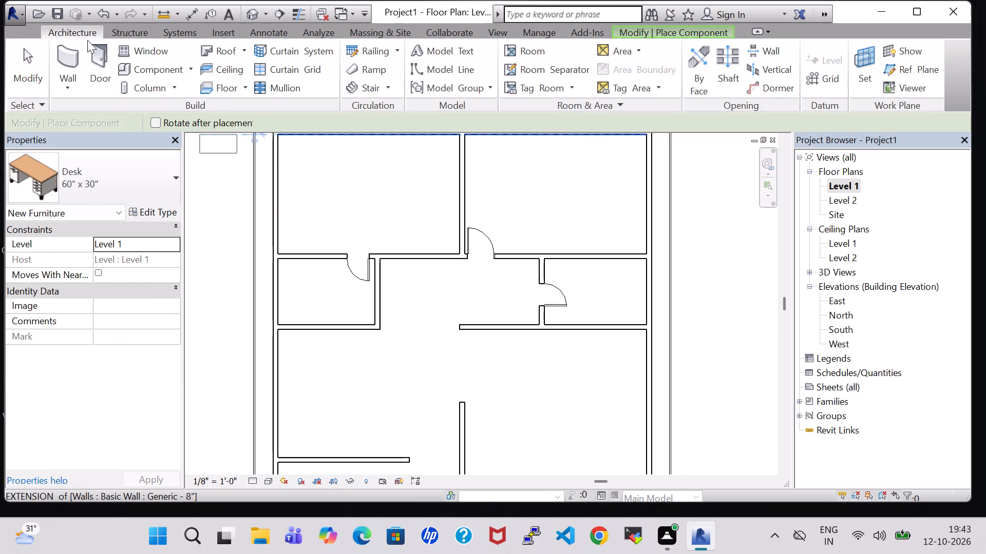
click(89, 51)
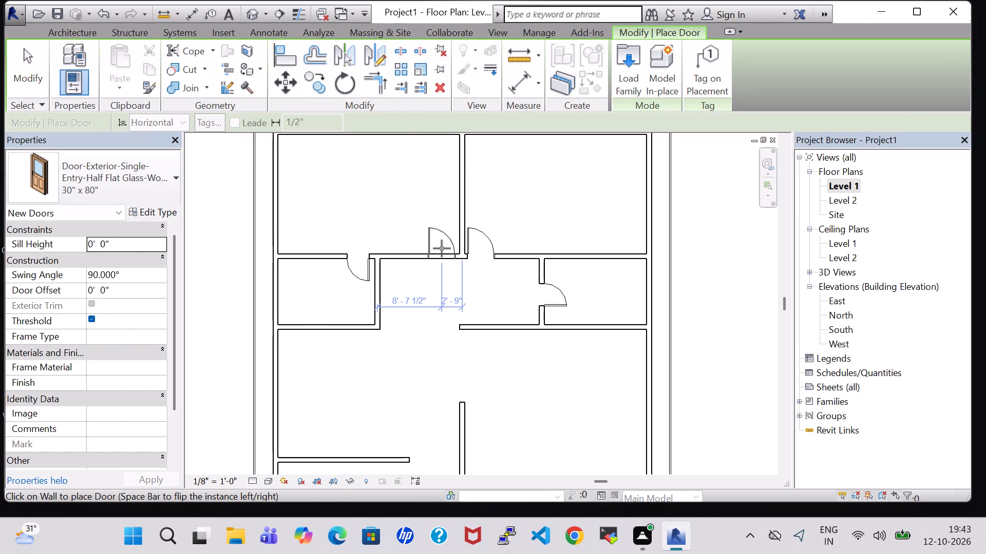
key(space)
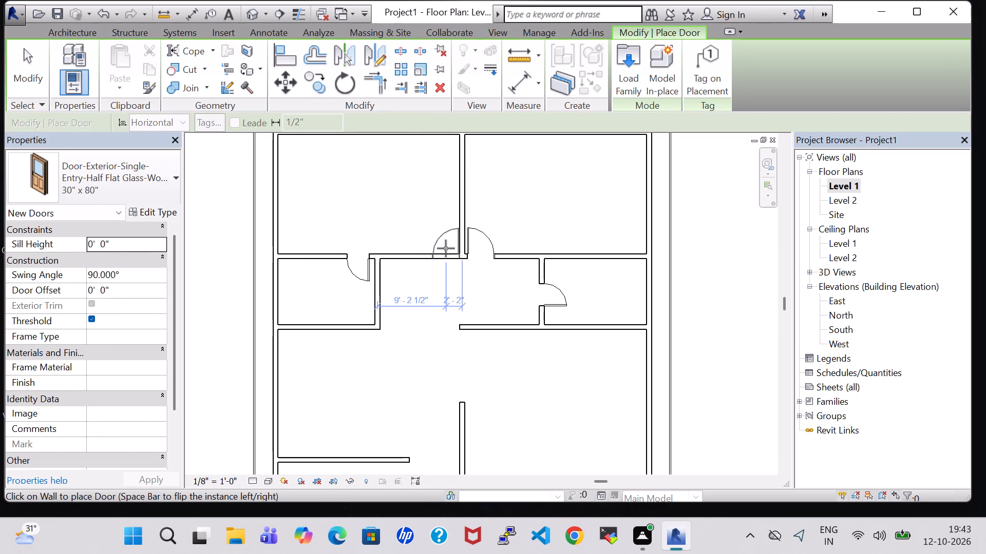
scroll(444, 250, up, 5)
click(444, 250)
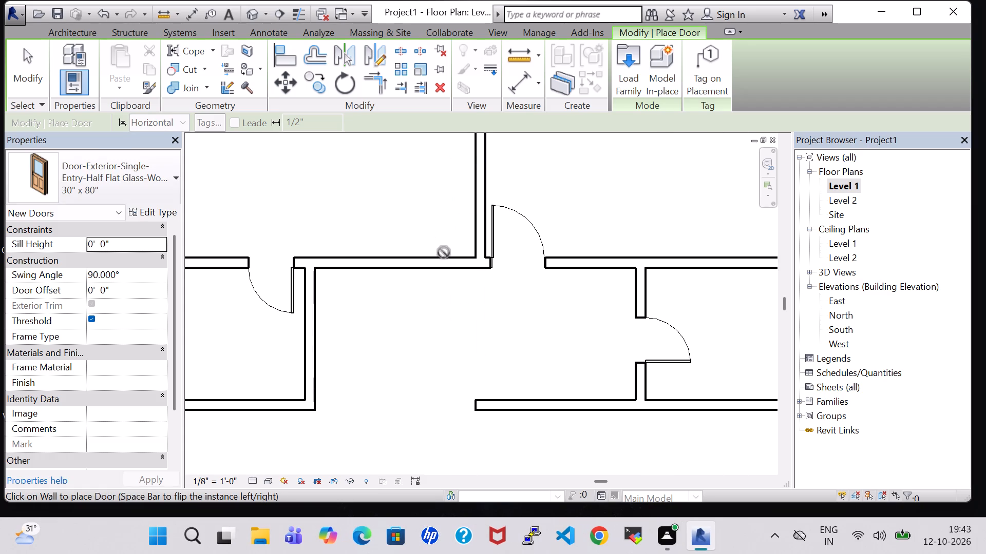
click(444, 252)
scroll(467, 302, down, 8)
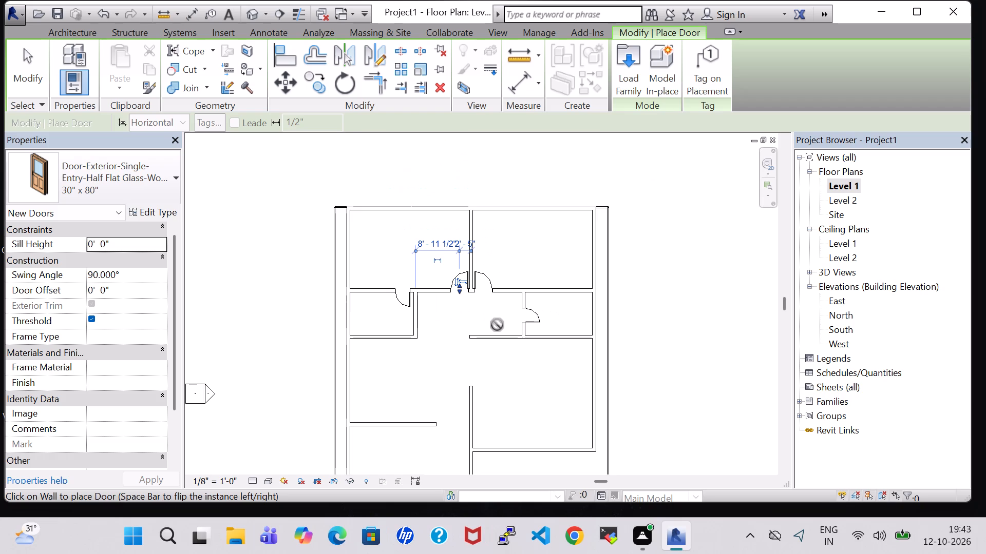
scroll(497, 325, down, 1)
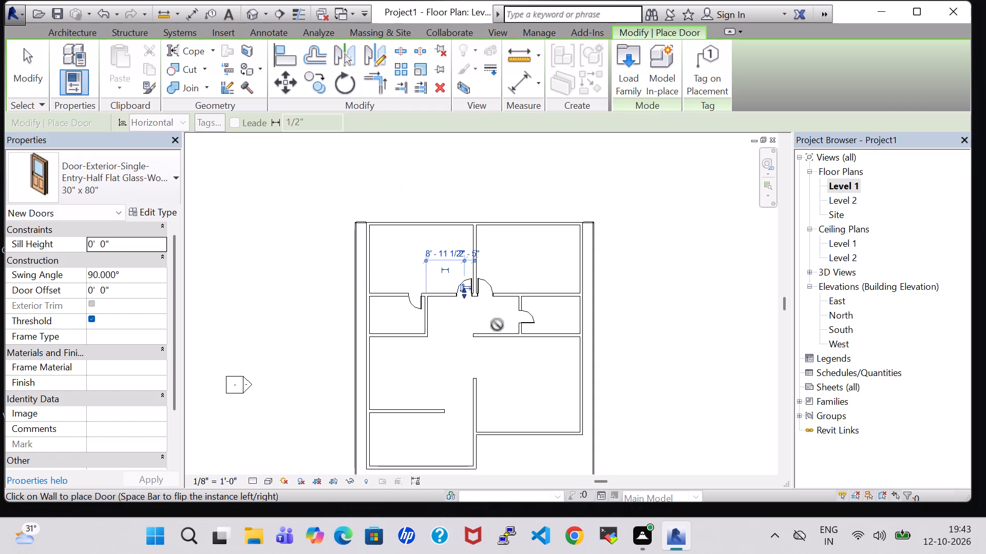
scroll(497, 325, down, 1)
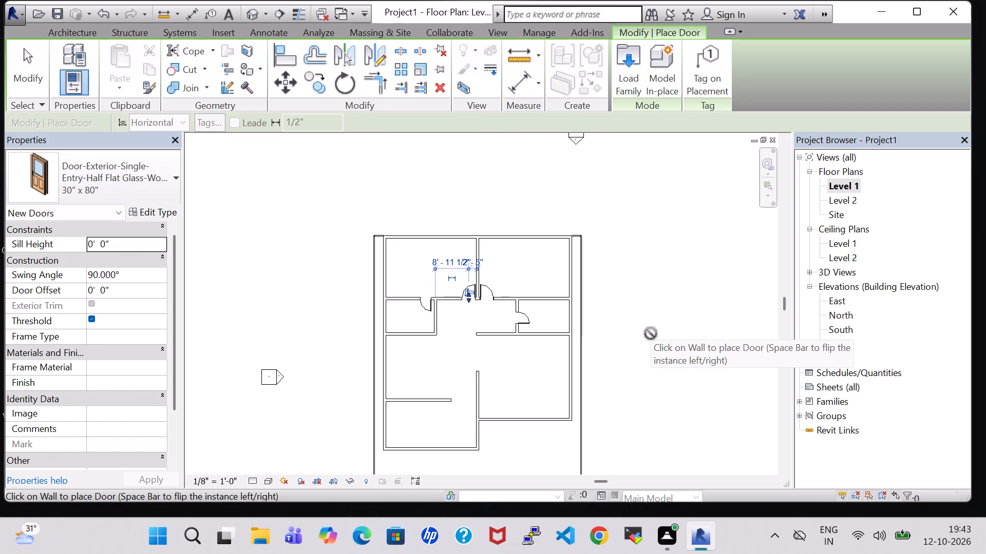
key(Escape)
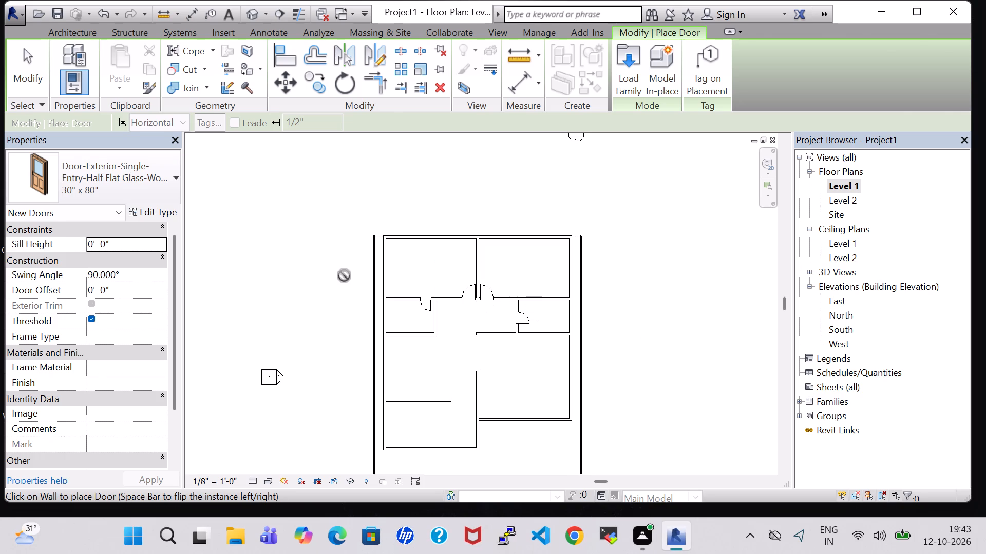
key(Escape)
Load the residential door family Door-Exterior-Double-Full Glass-Wood_Clad with its 60" x 80" type.
click(101, 62)
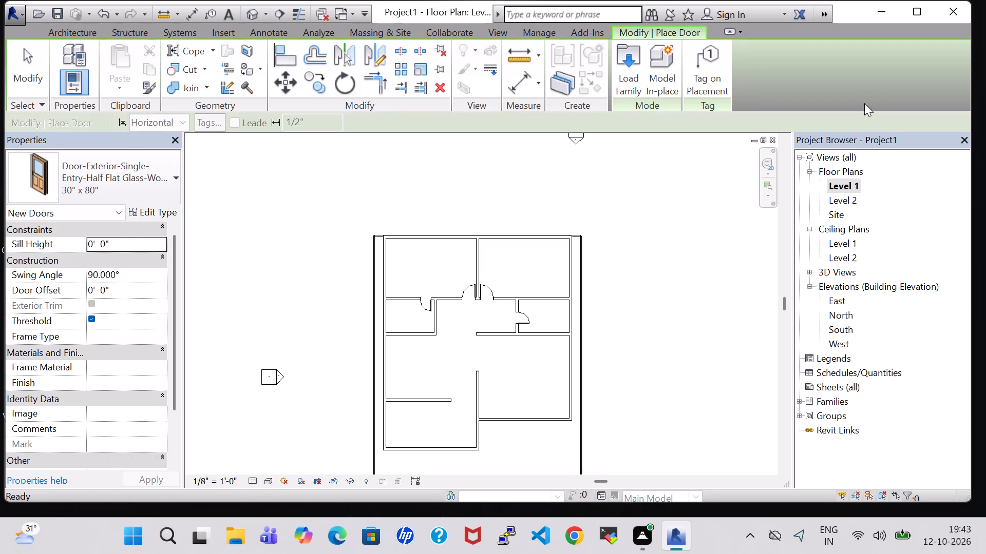
click(623, 71)
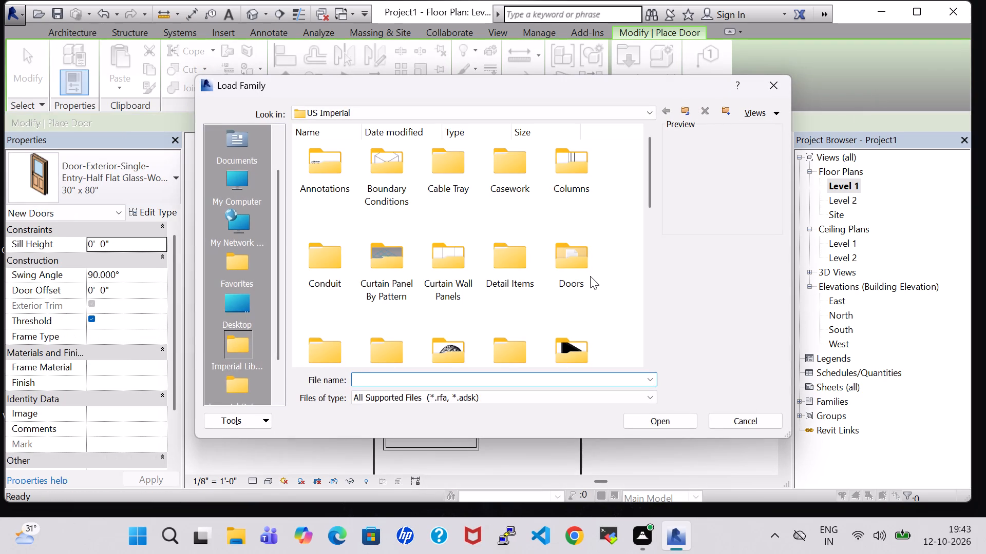
click(590, 276)
double_click(581, 263)
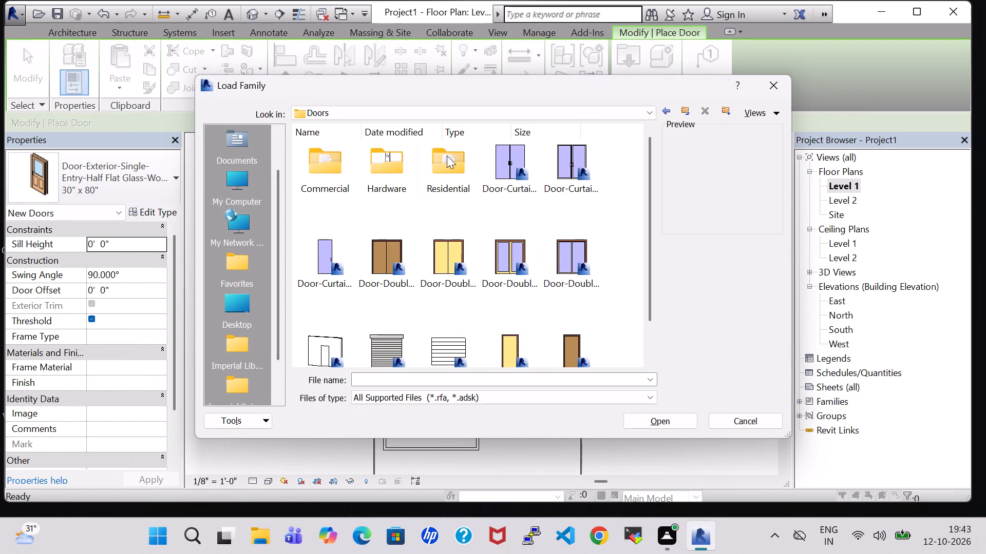
double_click(447, 156)
scroll(518, 280, down, 5)
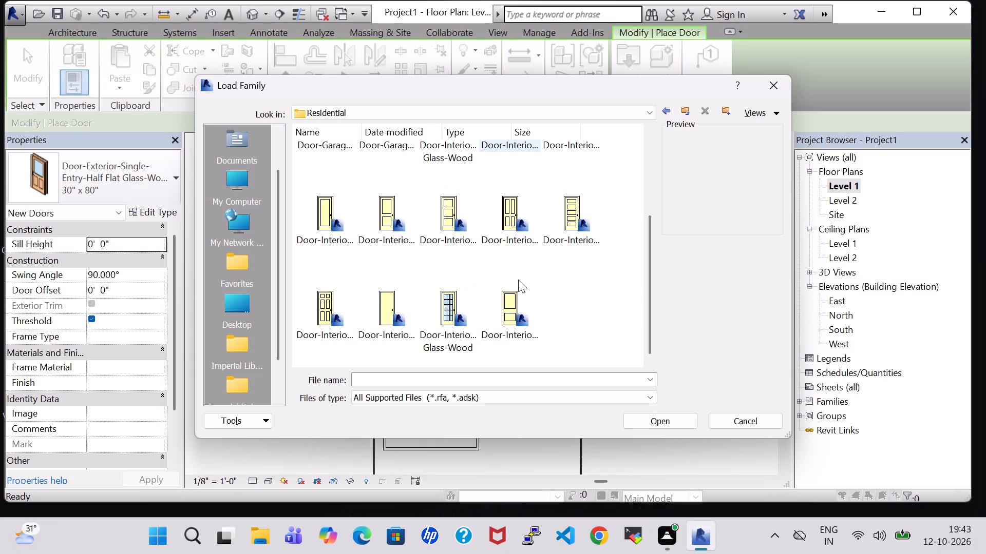
scroll(518, 280, up, 3)
click(334, 169)
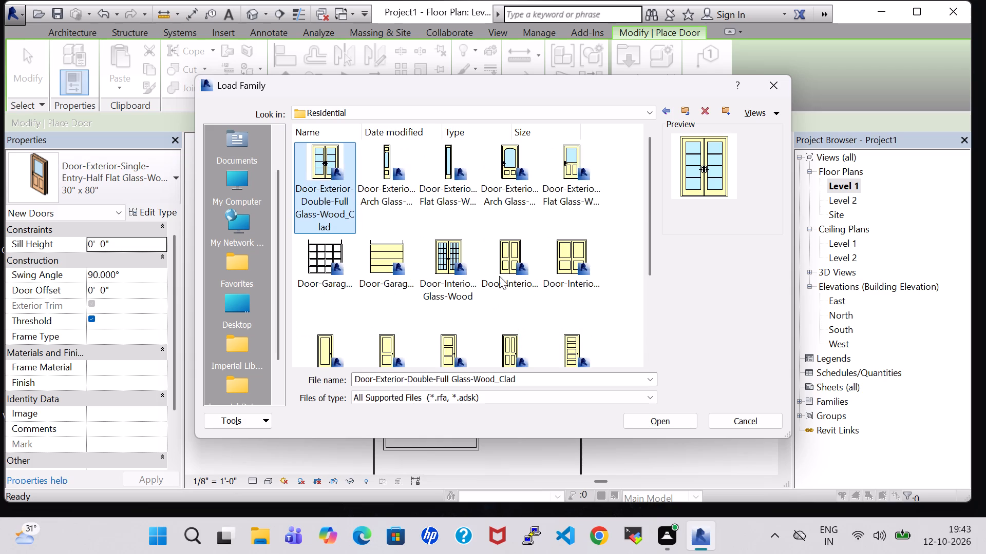
click(655, 424)
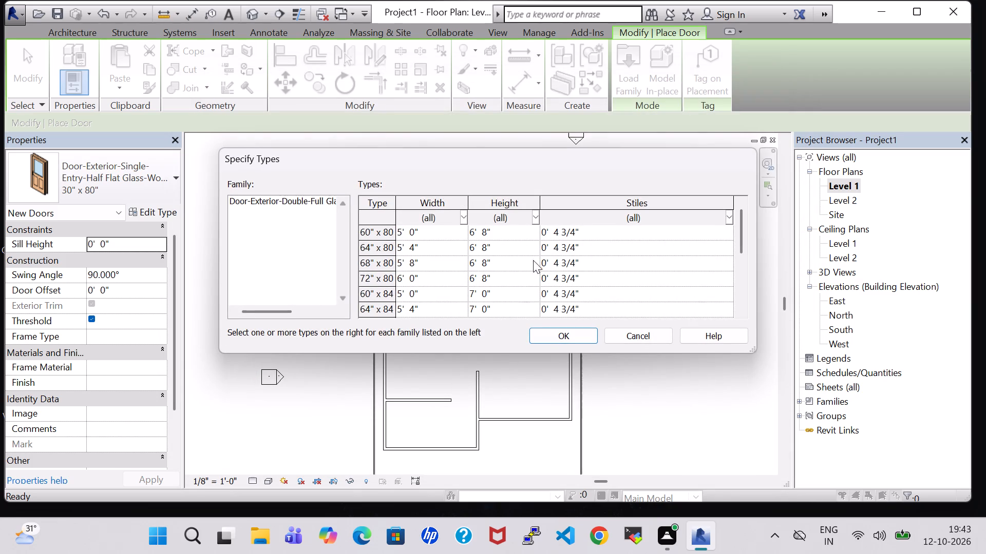
click(517, 230)
click(558, 329)
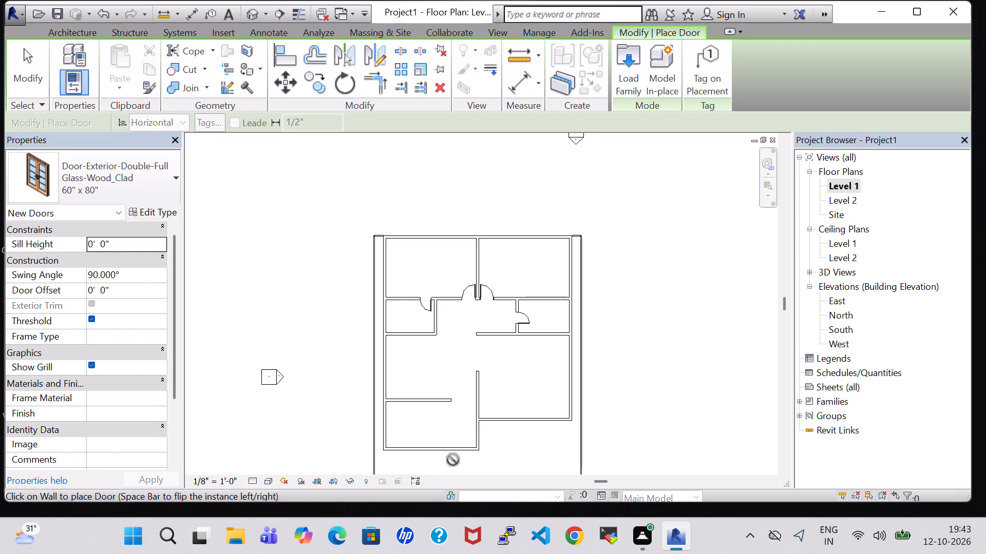
Place the 60" x 80" double door in the southeast room's south wall, about 4'-1" from its west end, and review its type properties.
scroll(518, 434, up, 3)
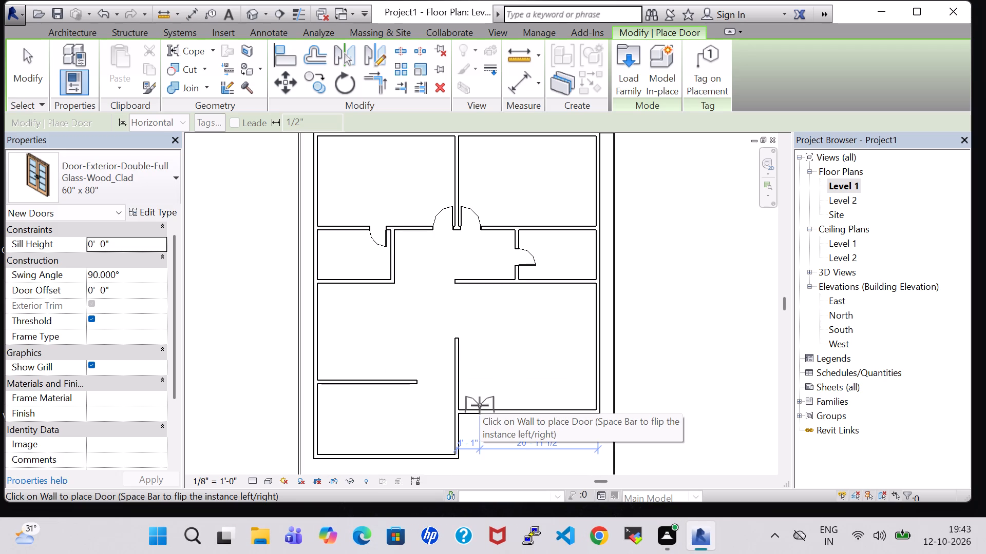
click(480, 405)
key(Escape)
key(Escape)
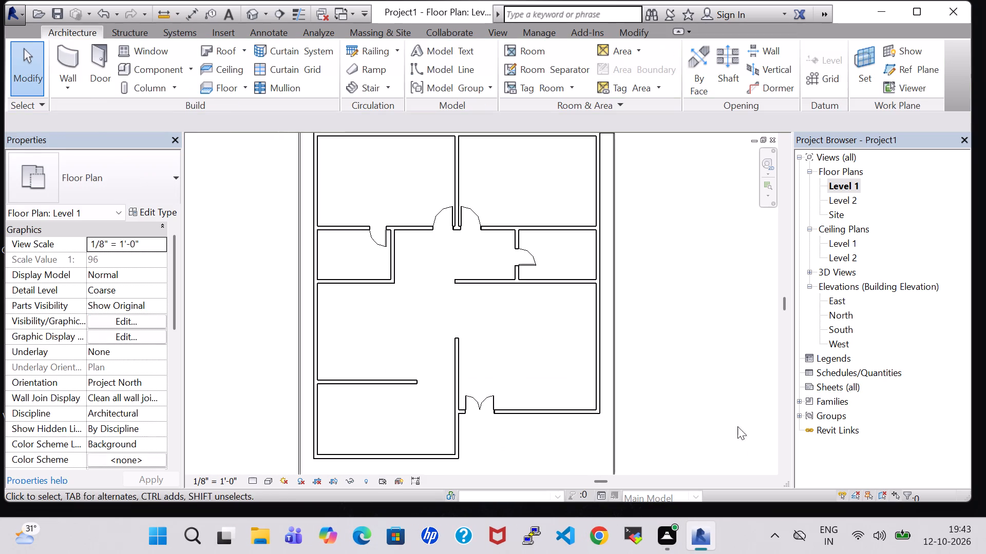
click(486, 409)
click(163, 215)
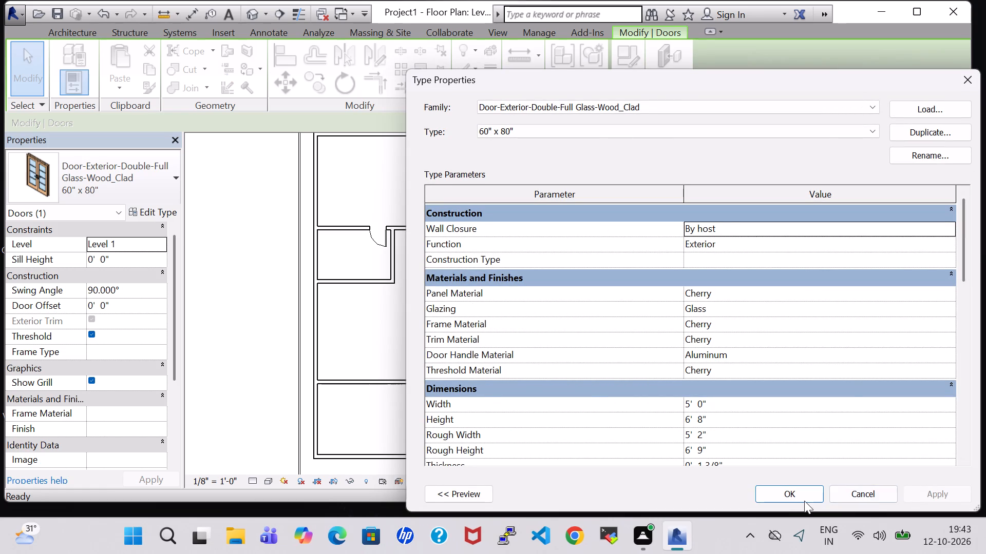
click(804, 501)
scroll(686, 381, down, 1)
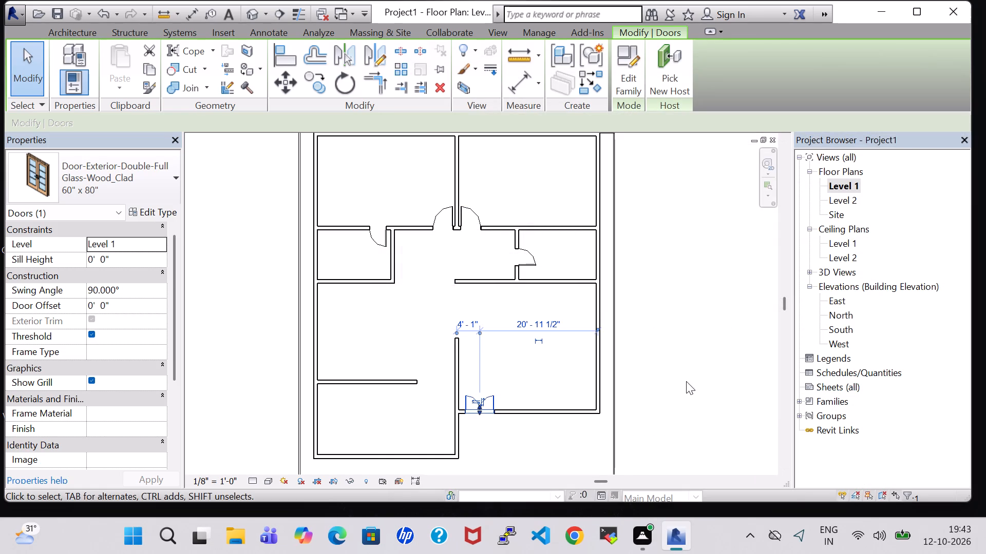
click(682, 366)
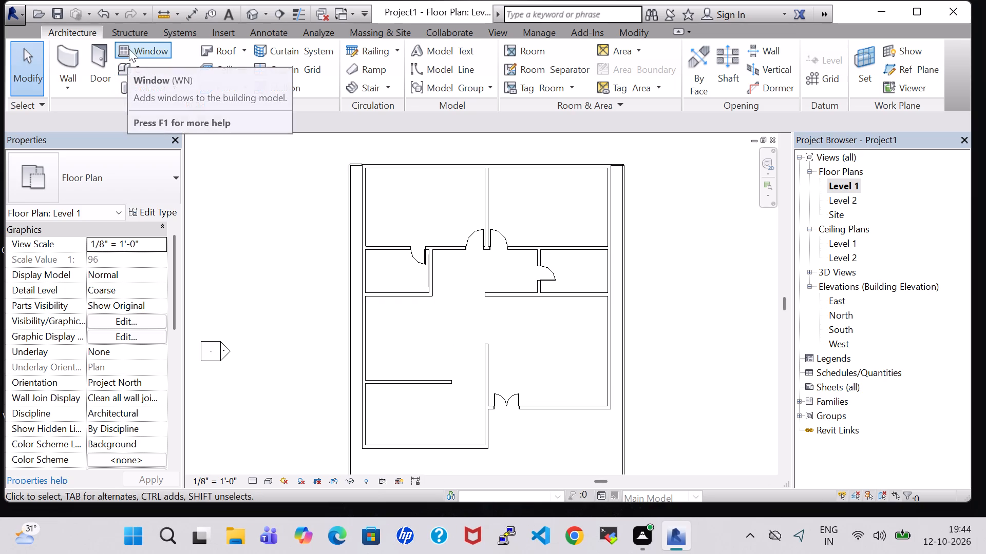
Place a 30" x 80" half-glass door swinging outward in the southwest room's west wall, about 2'-10" south of the room's north wall.
click(96, 55)
click(151, 197)
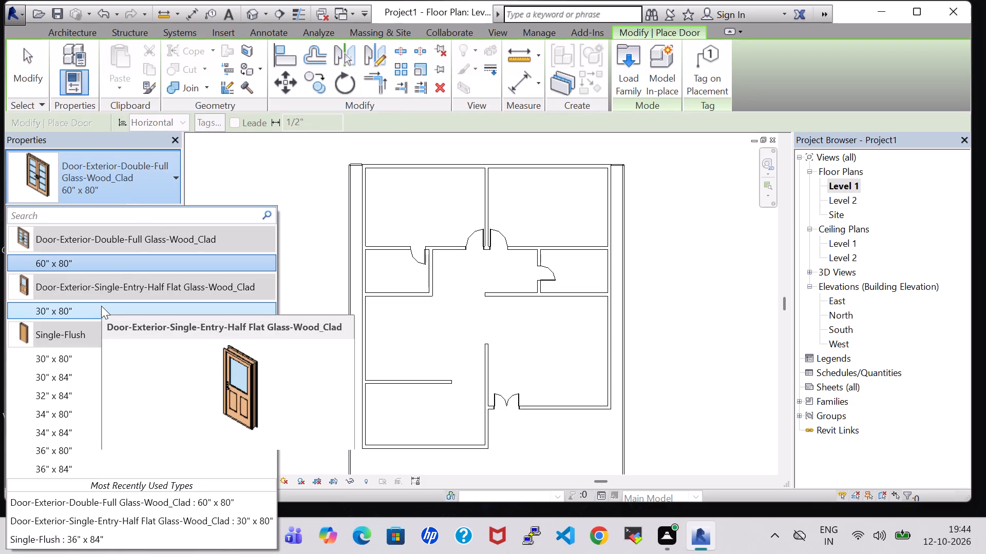
click(101, 306)
scroll(409, 400, up, 3)
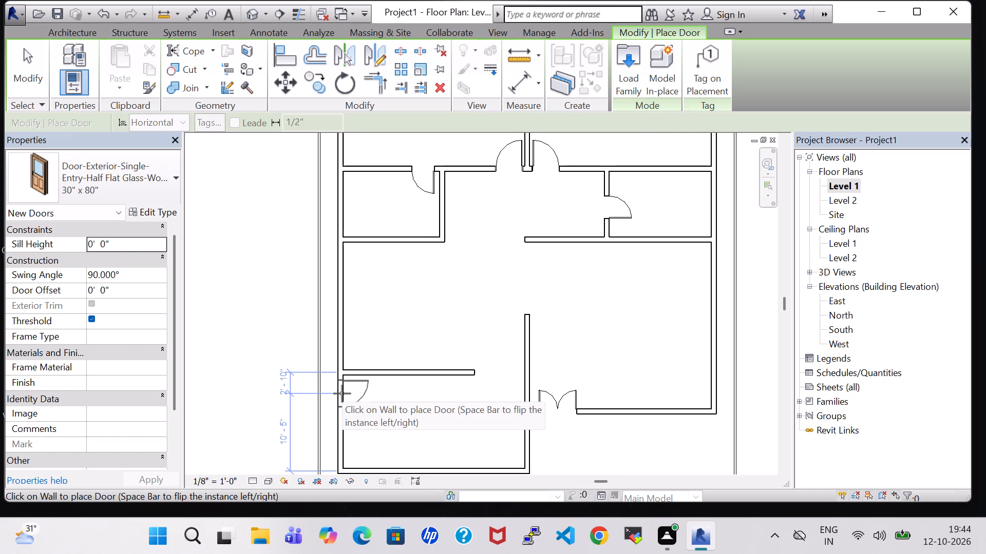
key(space)
key(space)
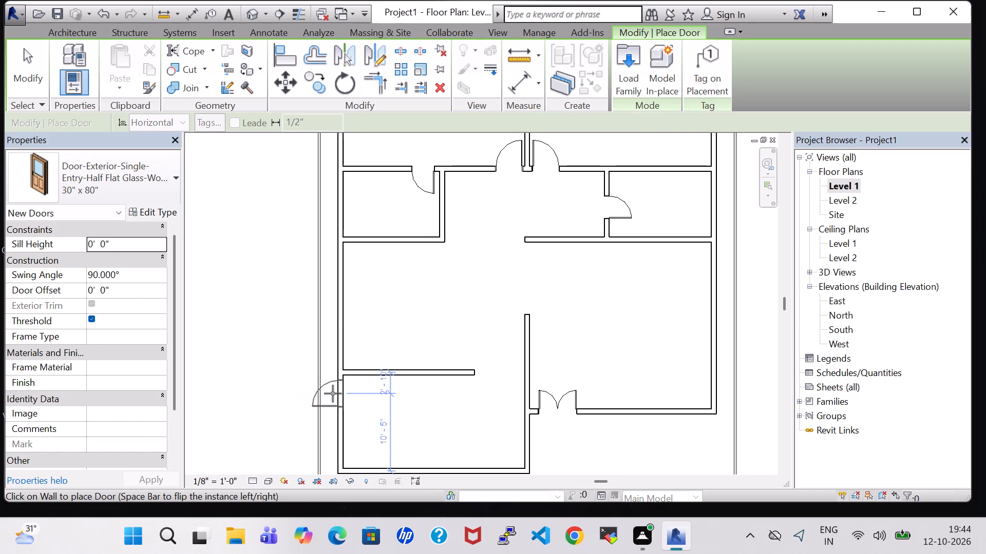
click(333, 393)
scroll(353, 394, down, 2)
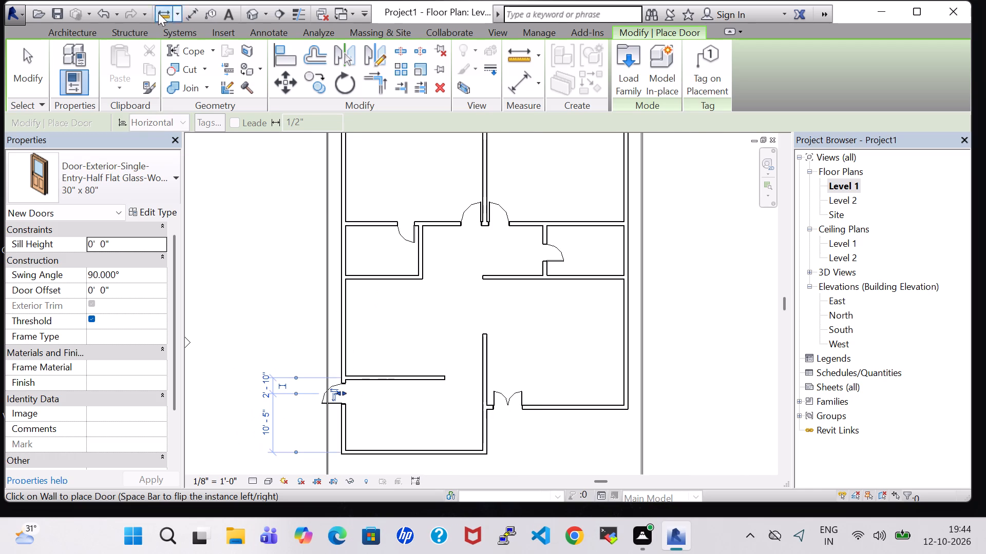
Check the southwest room's exterior door in 3D, and on the Level 1 plan nudge the west glass railing two increments outward to the west.
click(248, 18)
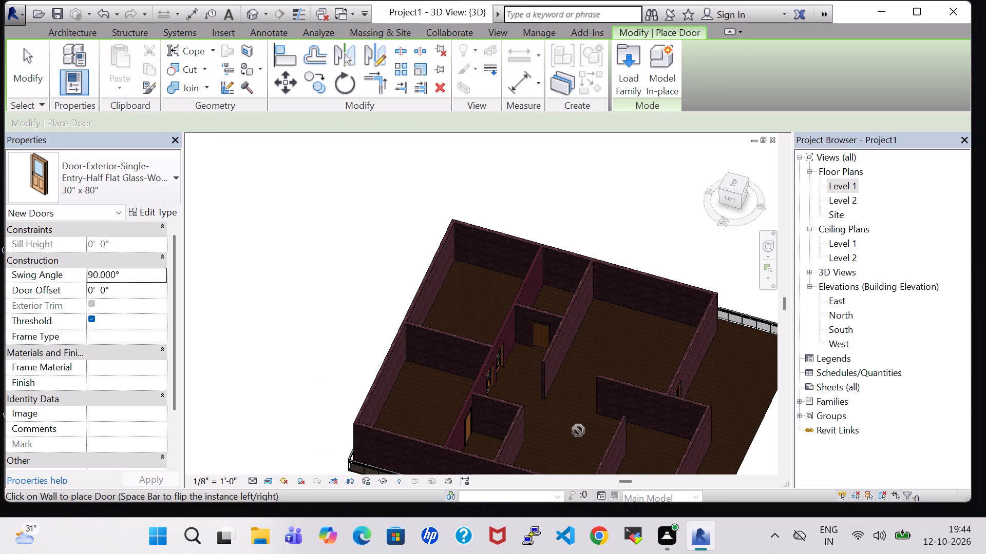
key(Escape)
middle_drag(578, 430, 577, 314)
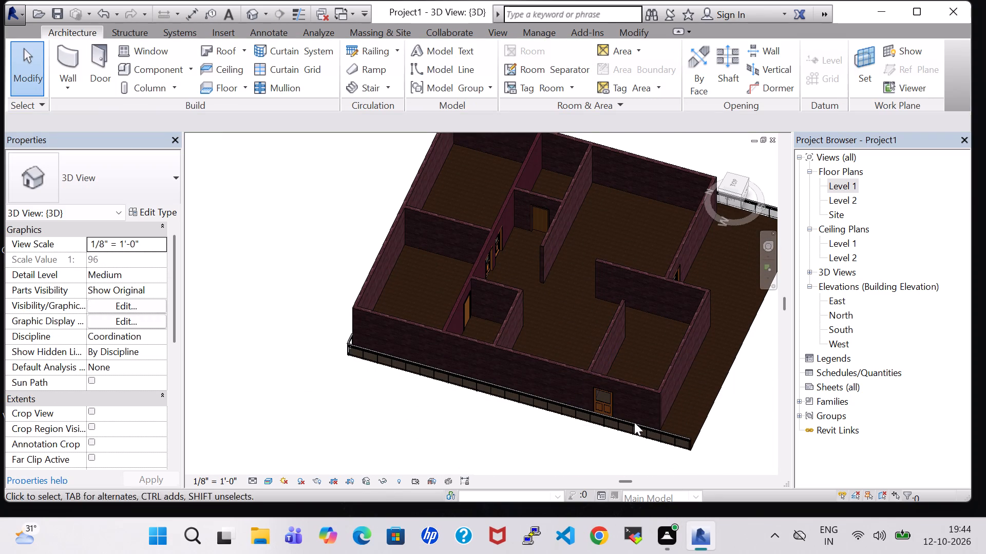
shift+middle_drag(619, 444, 628, 411)
shift+scroll(619, 444, up, 1)
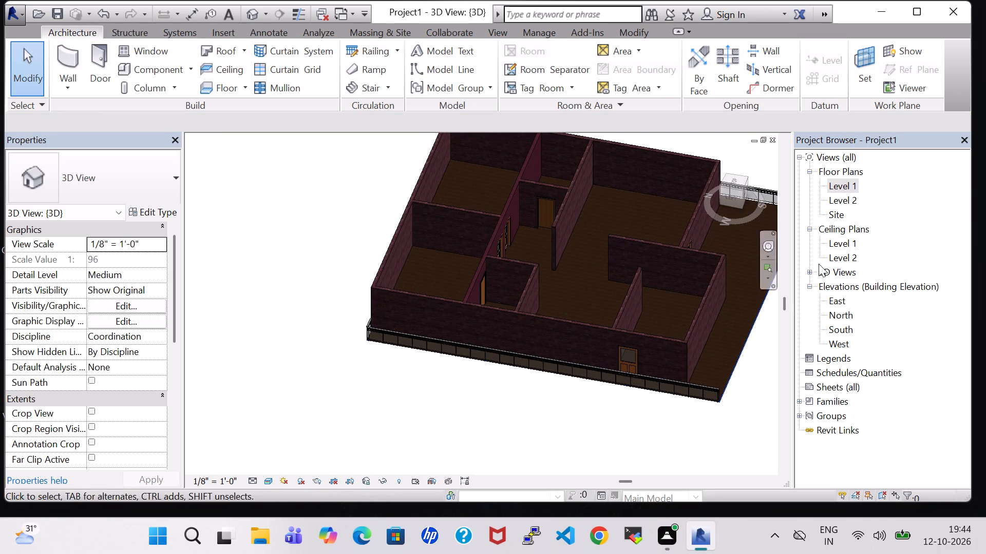
double_click(844, 182)
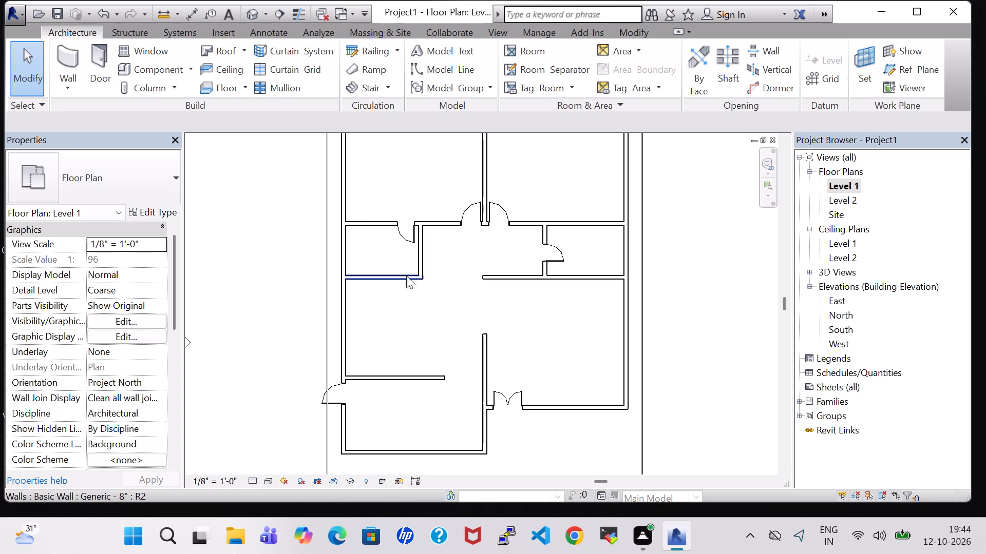
click(328, 415)
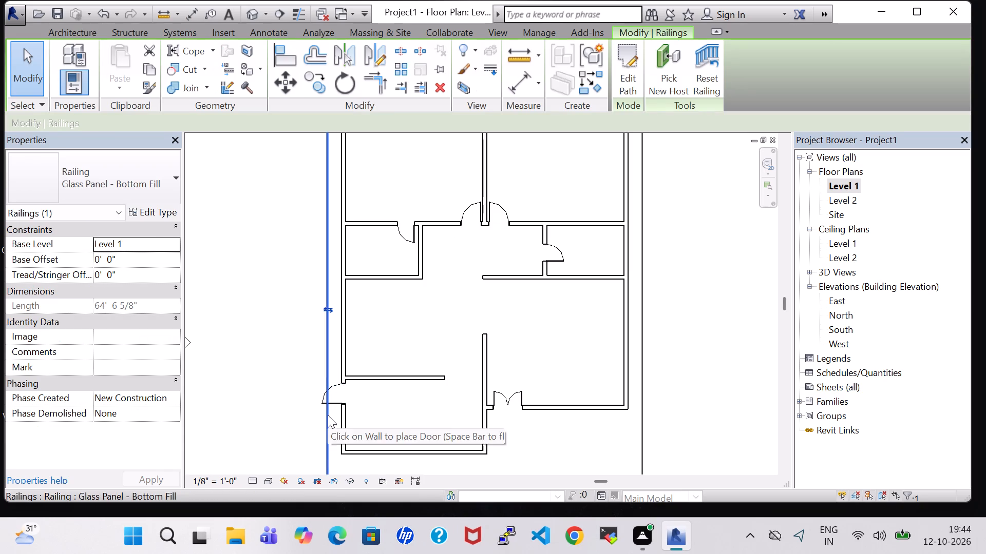
scroll(328, 414, down, 3)
key(Left)
key(Left)
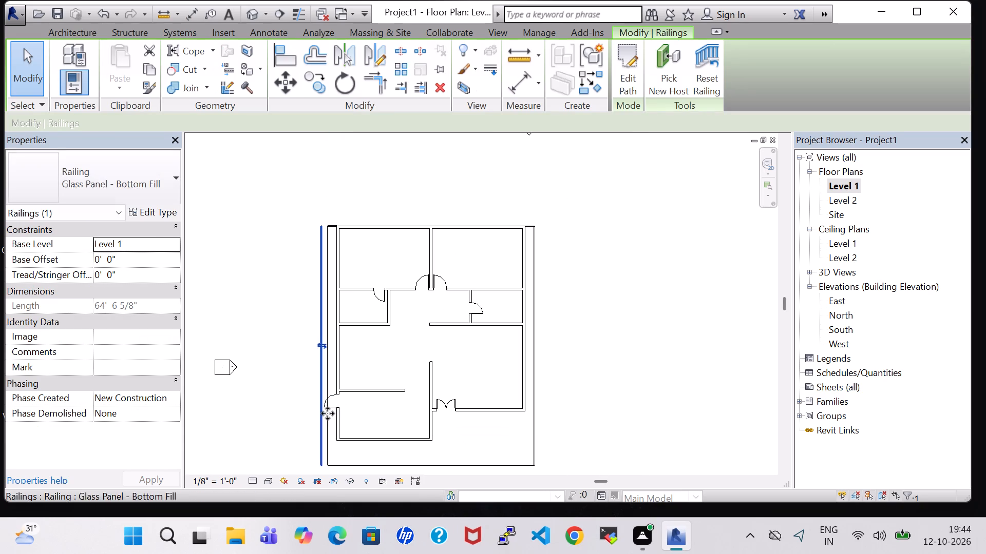
click(688, 340)
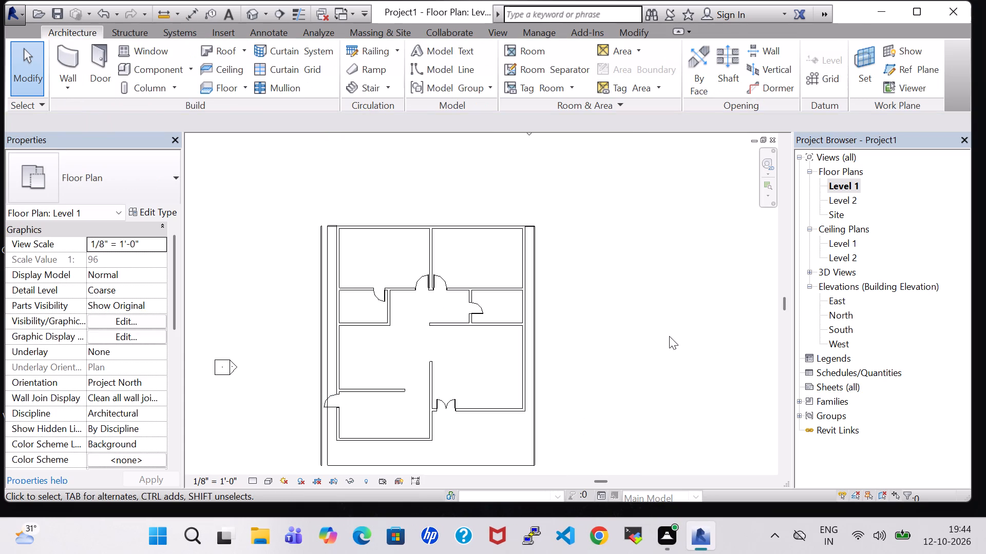
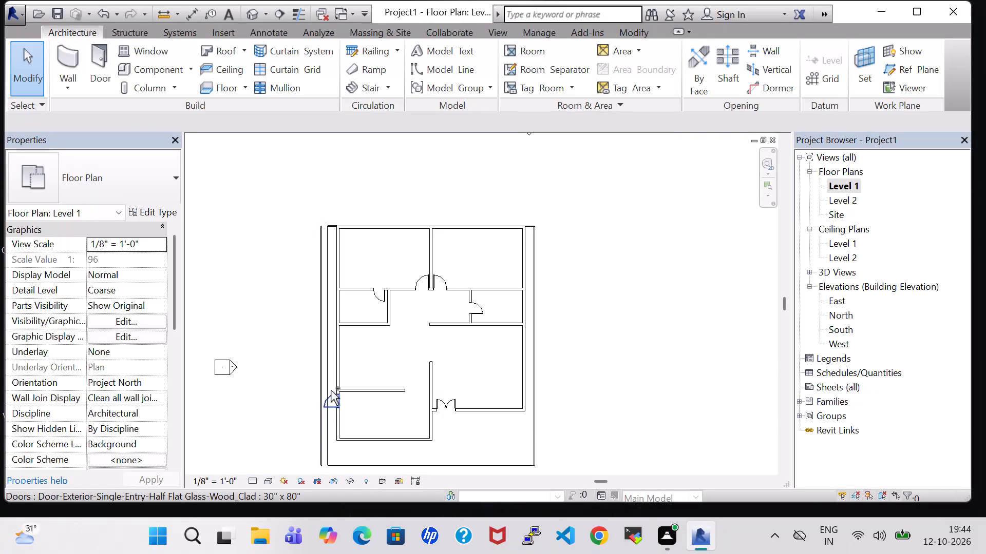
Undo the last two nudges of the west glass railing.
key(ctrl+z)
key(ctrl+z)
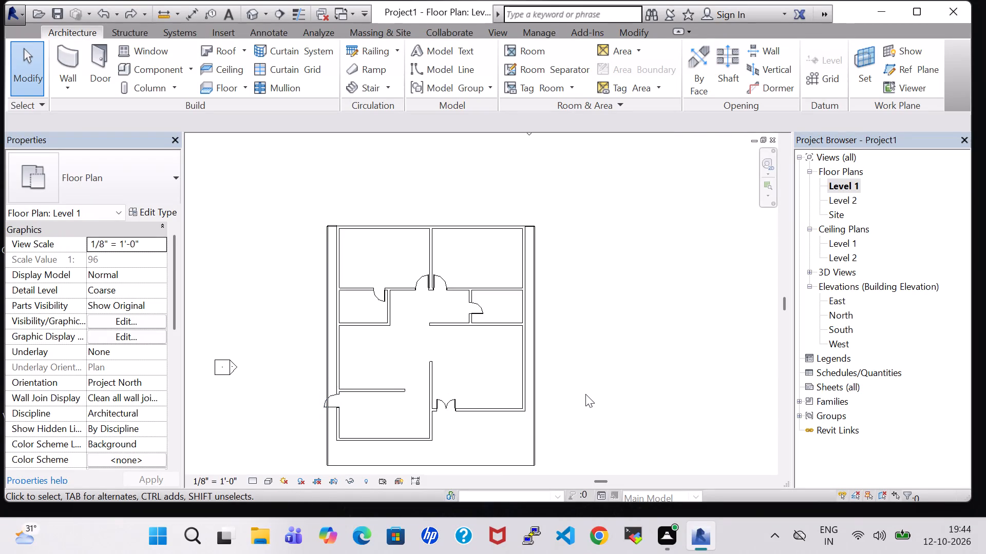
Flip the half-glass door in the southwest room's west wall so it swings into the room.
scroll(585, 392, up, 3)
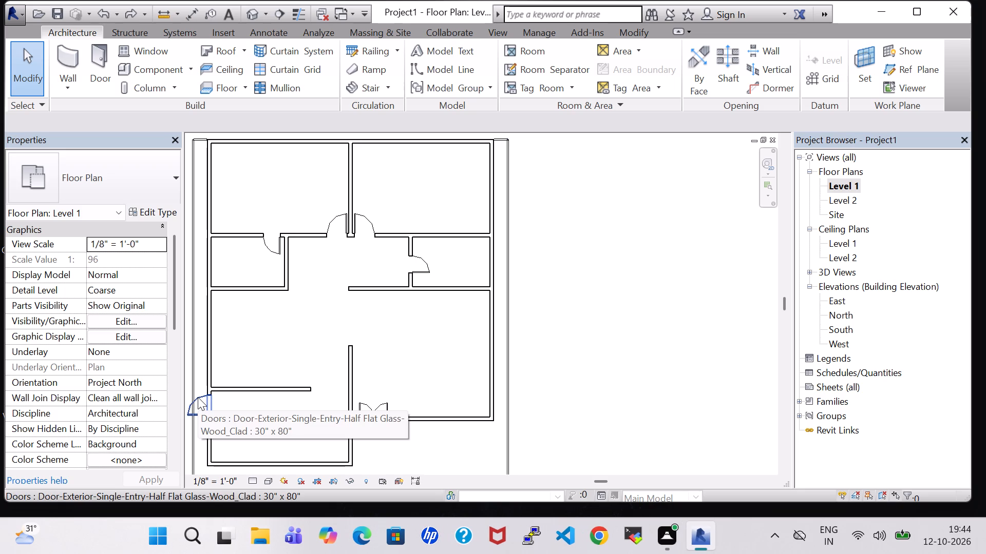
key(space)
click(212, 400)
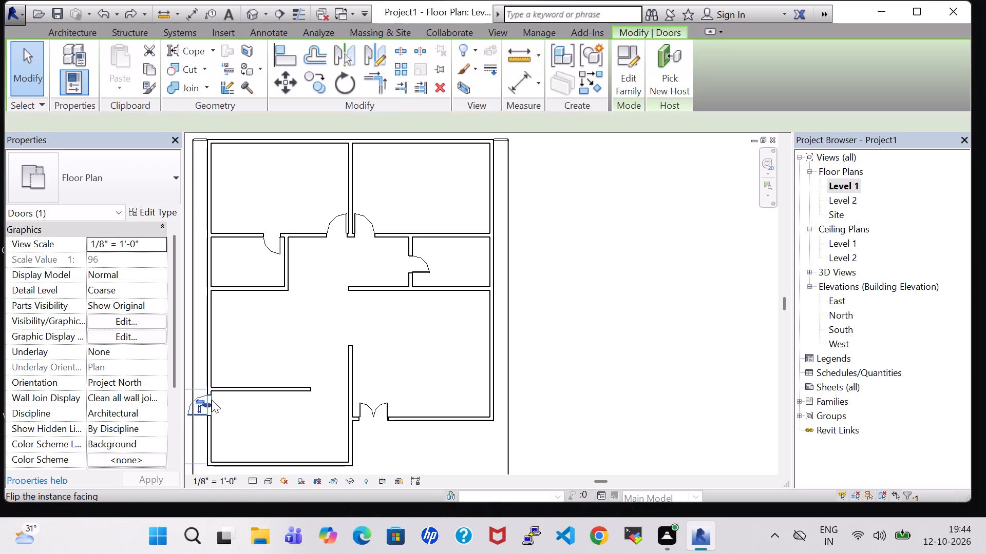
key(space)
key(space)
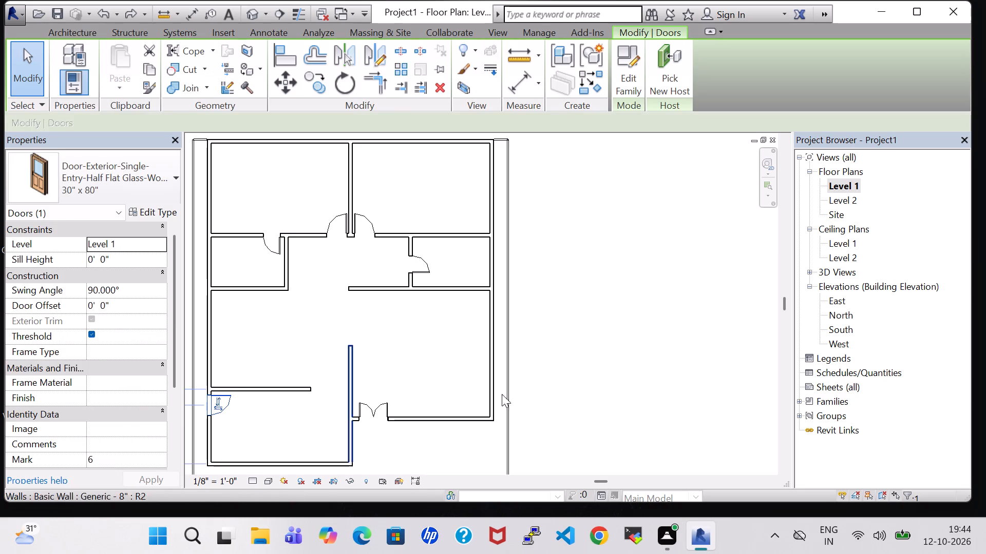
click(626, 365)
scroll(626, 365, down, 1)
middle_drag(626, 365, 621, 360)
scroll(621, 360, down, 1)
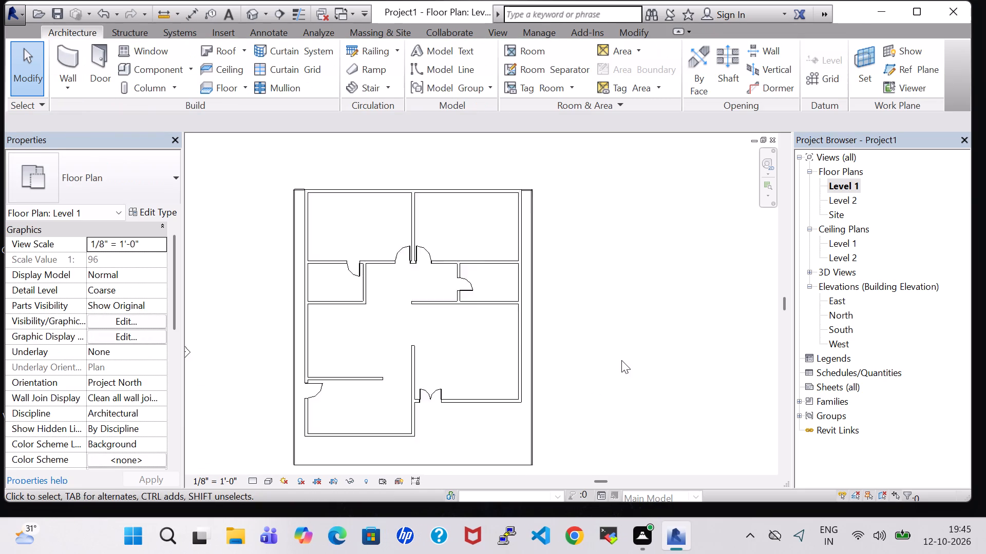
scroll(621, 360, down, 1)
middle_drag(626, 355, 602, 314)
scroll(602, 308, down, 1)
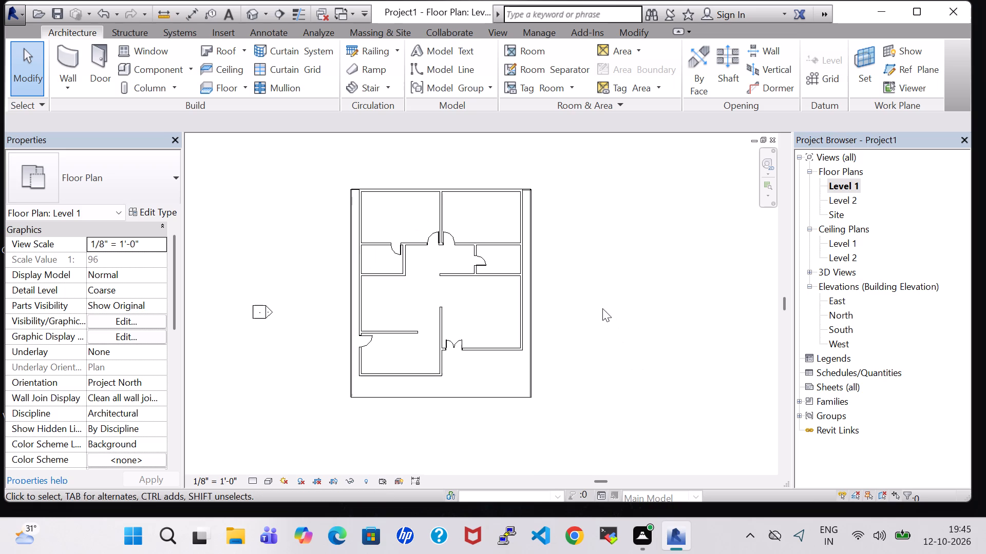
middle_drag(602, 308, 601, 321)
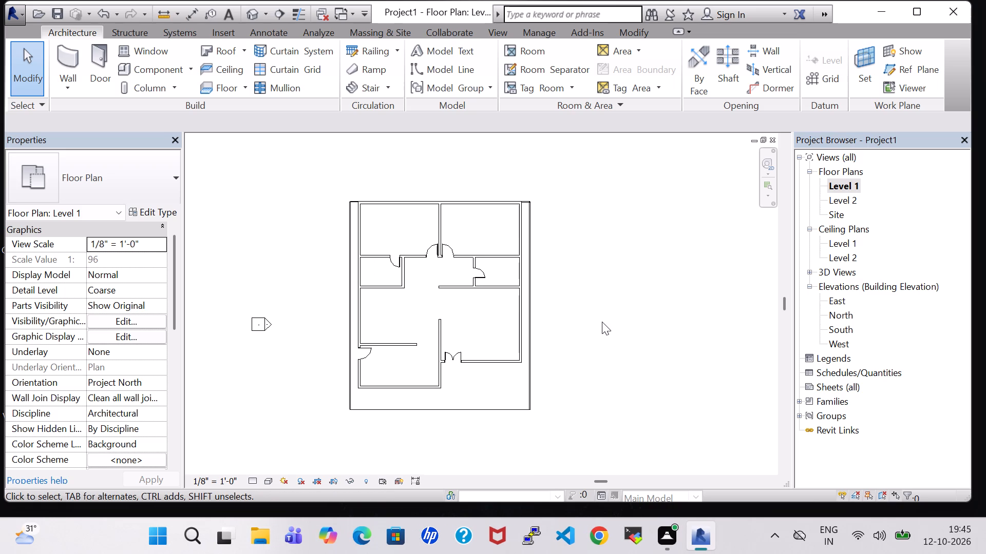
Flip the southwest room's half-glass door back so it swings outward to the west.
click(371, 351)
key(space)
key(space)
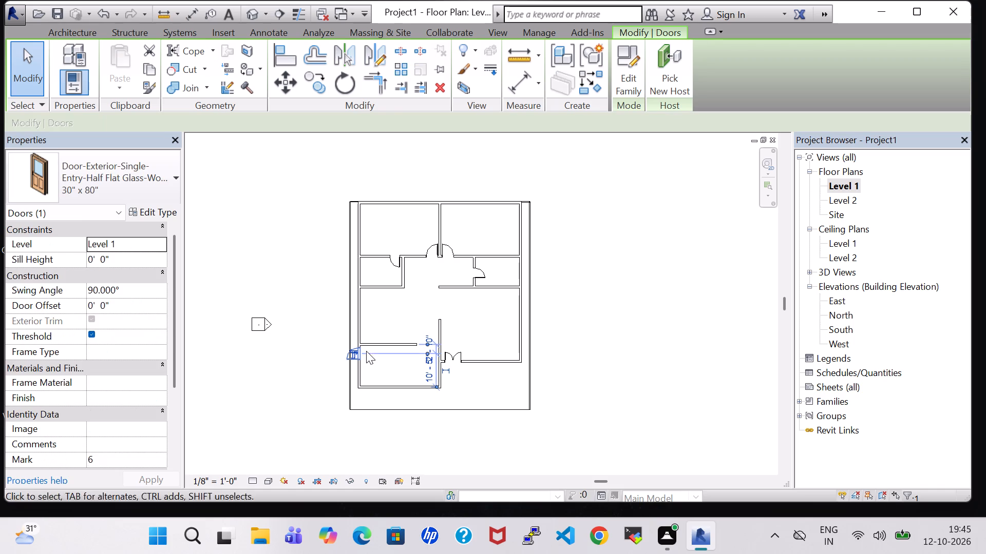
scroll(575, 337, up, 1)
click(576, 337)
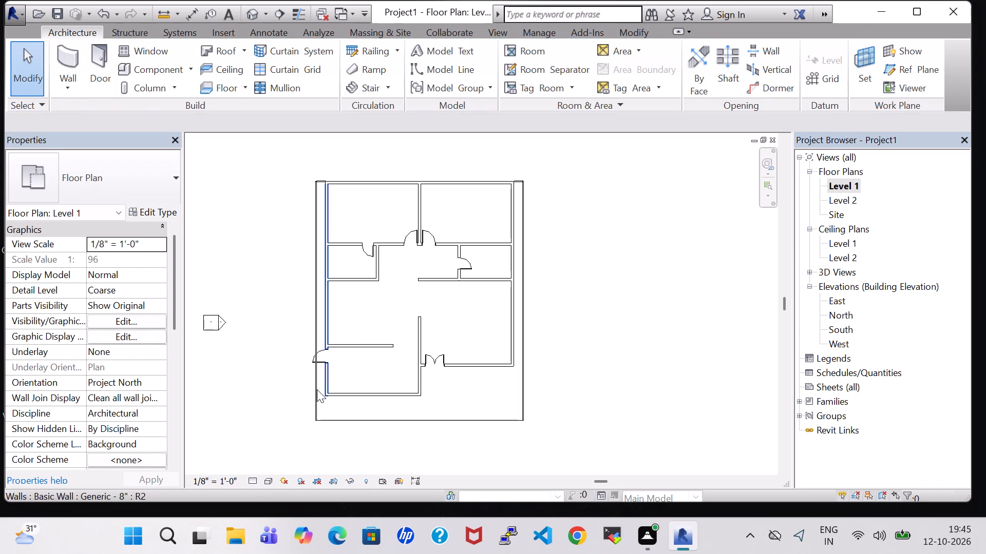
Nudge the west glass railing a net three increments outward to the west.
scroll(315, 285, up, 1)
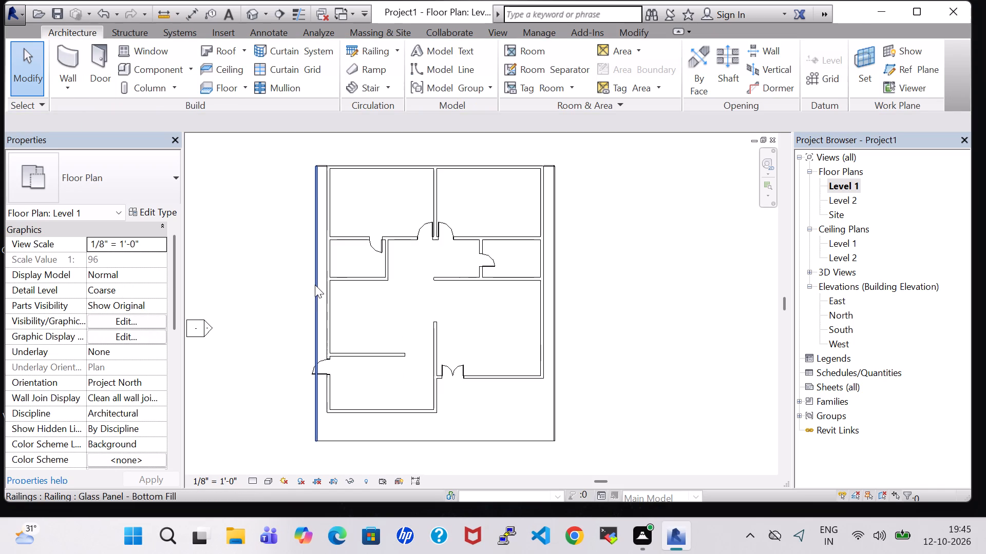
scroll(315, 285, up, 1)
click(315, 285)
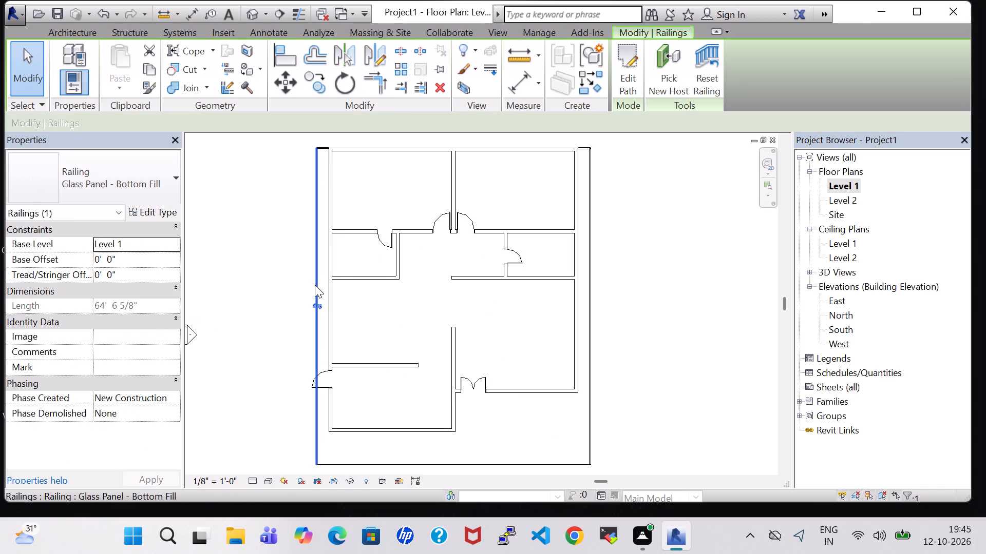
key(Left)
key(Left)
key(Left)
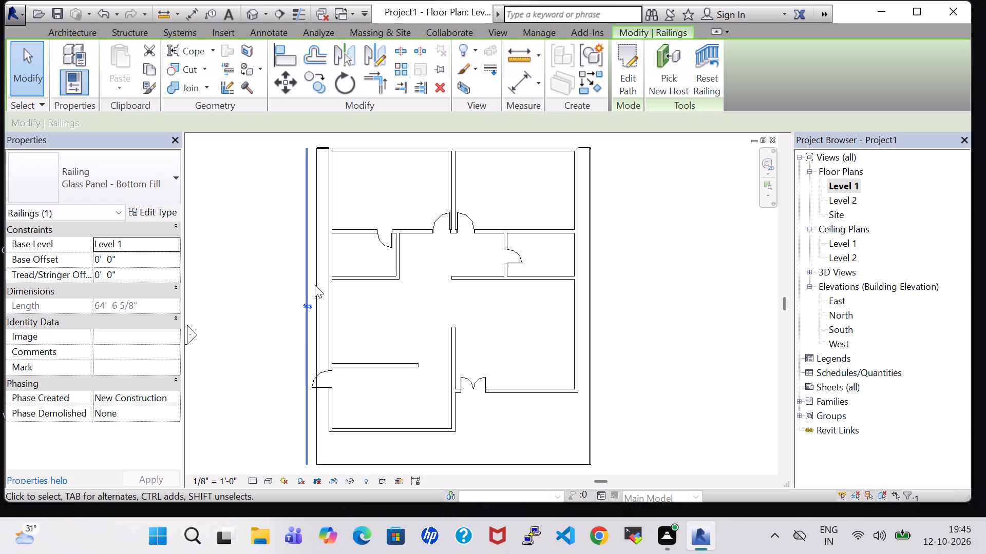
key(Right)
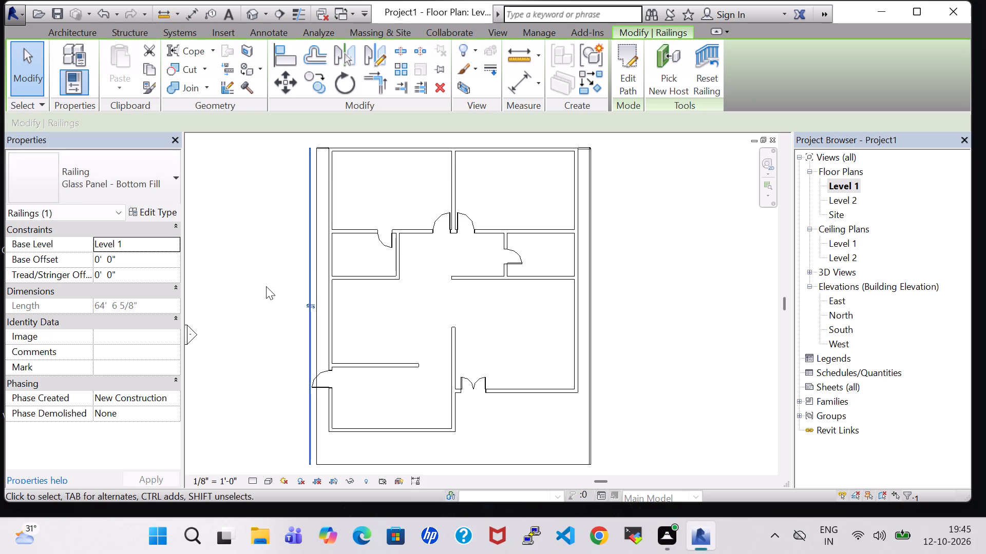
key(Left)
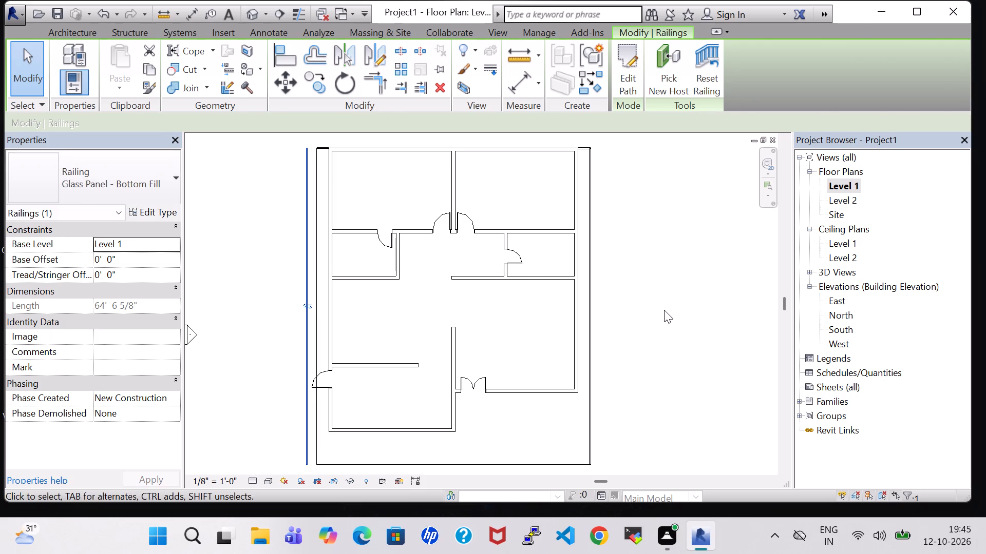
click(664, 310)
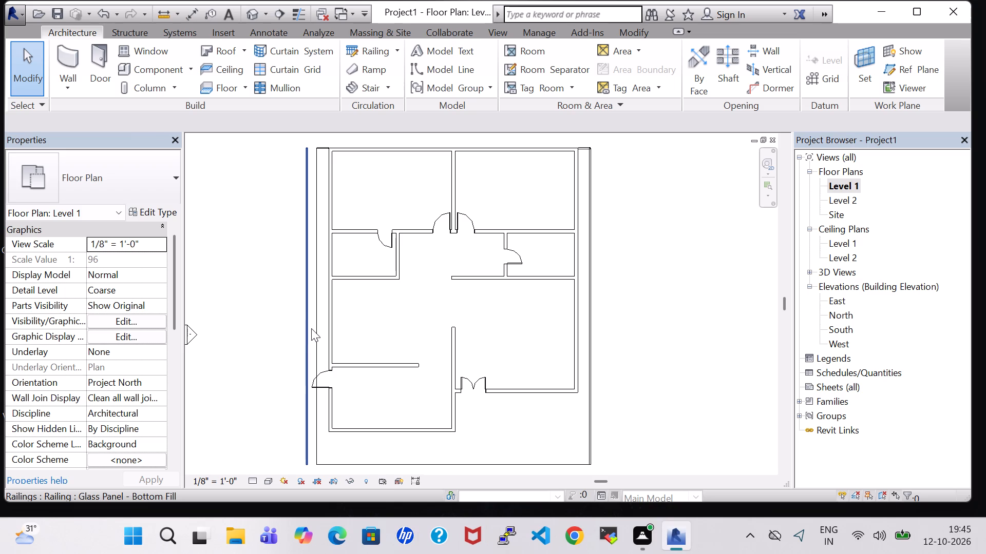
Nudge the west room separation line a net three increments west, into line with the moved glass railing.
click(317, 328)
key(Left)
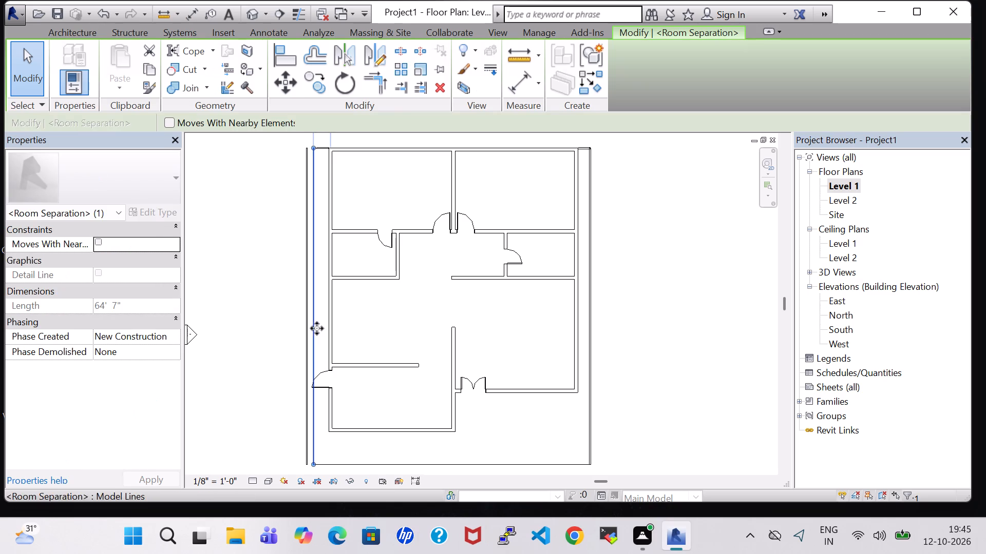
key(Left)
key(Left)
key(Left)
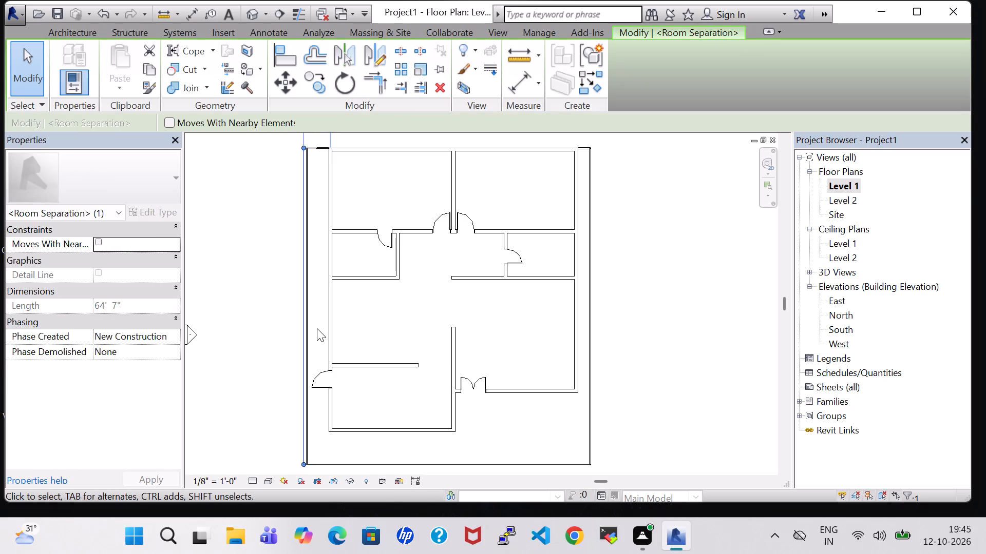
key(Right)
click(639, 296)
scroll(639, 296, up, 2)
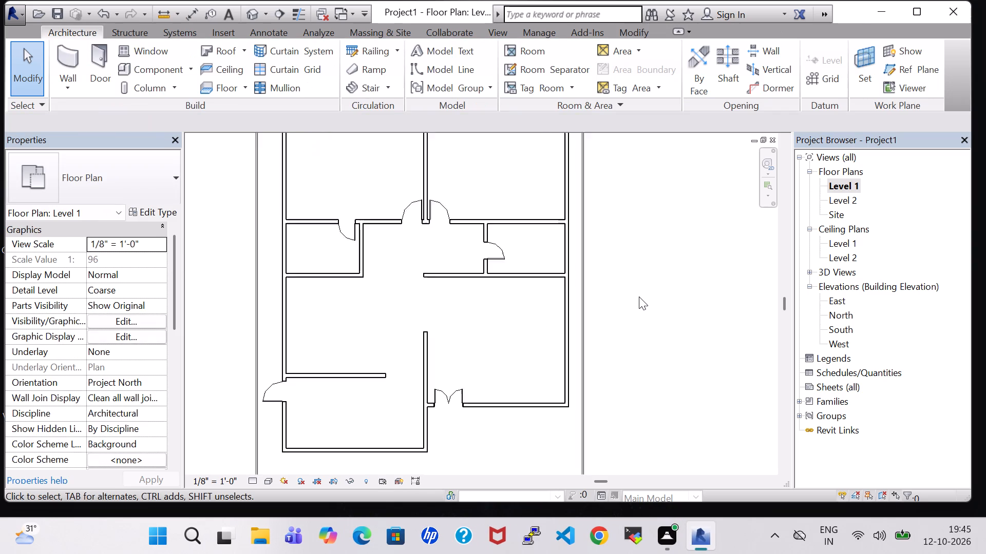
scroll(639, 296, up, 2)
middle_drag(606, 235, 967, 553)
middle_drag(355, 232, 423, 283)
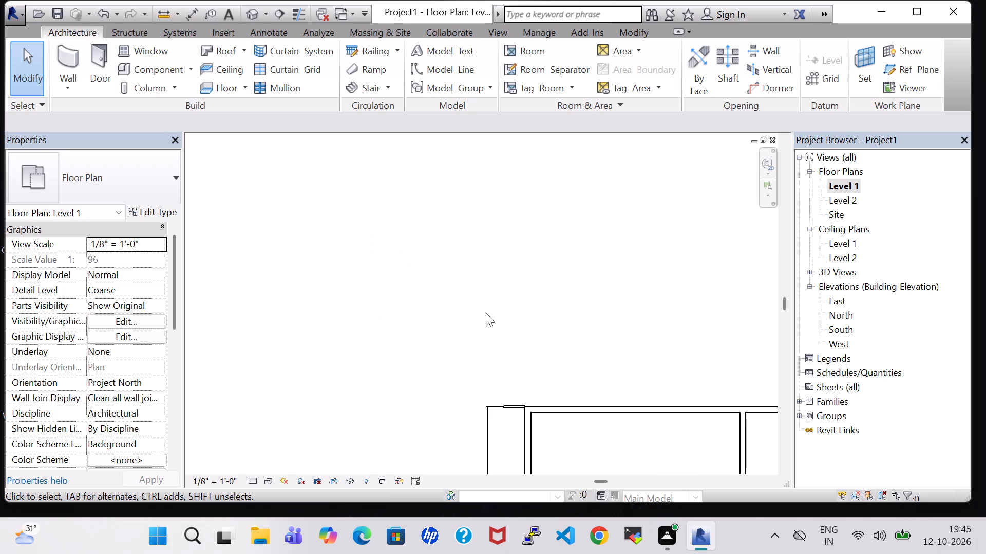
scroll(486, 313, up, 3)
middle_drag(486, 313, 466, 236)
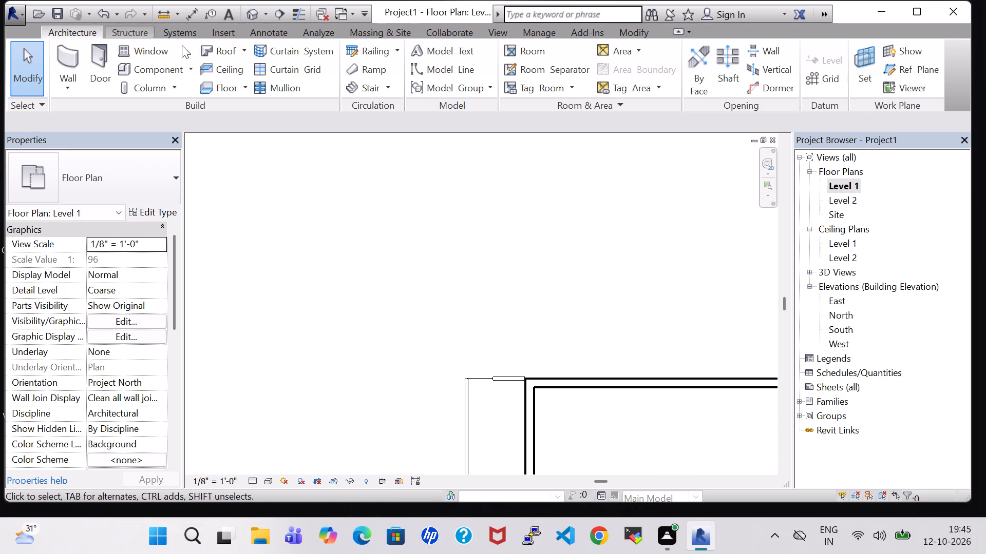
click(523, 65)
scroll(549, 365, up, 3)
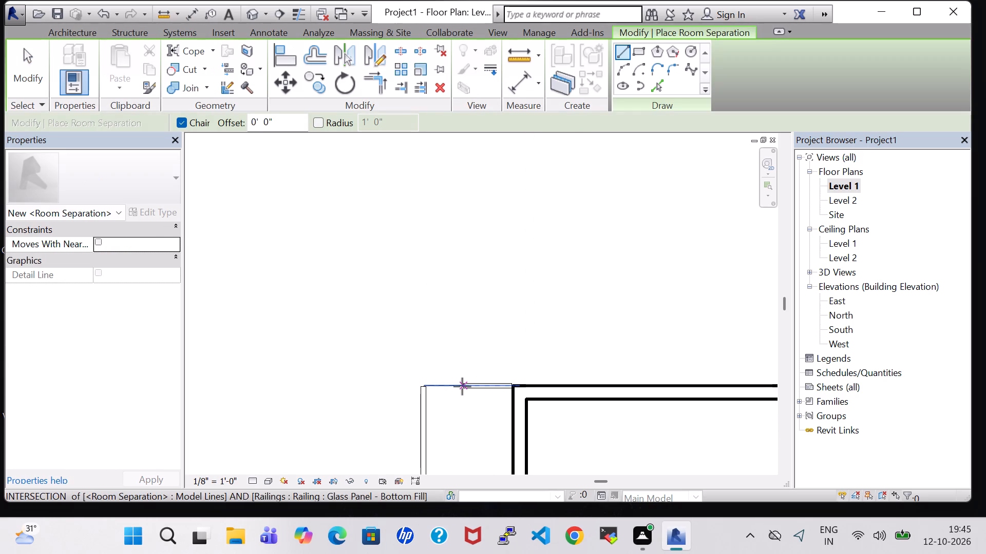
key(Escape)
Nudge the short glass railing at the northwest corner three increments north, and check it in 3D before returning to the Level 1 plan.
click(482, 386)
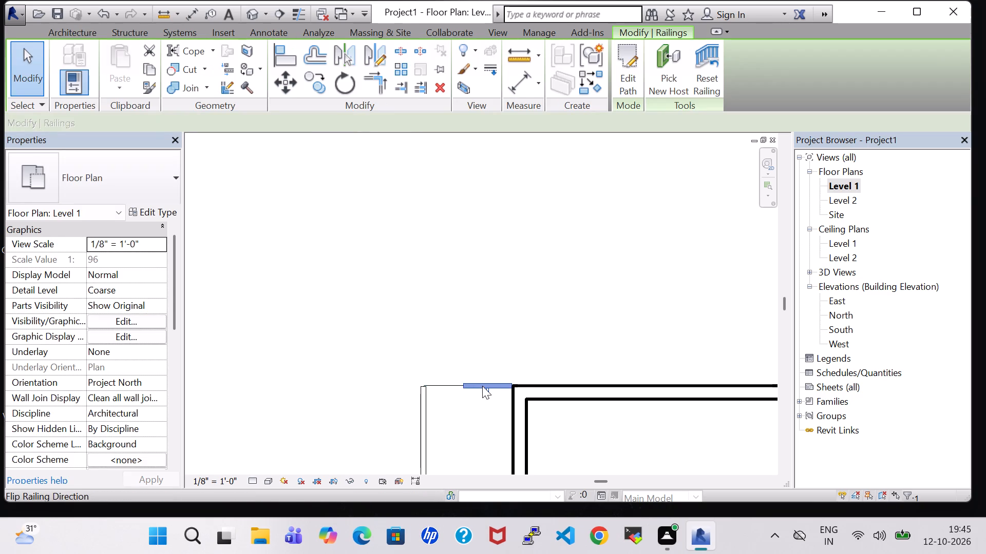
key(Up)
key(Up)
key(Up)
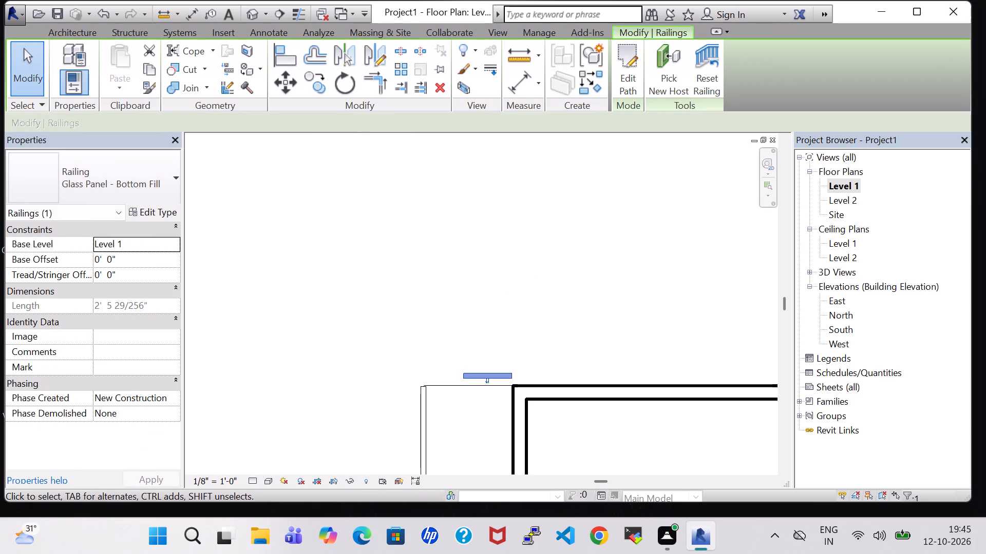
click(253, 14)
shift+scroll(397, 401, up, 1)
shift+middle_drag(397, 401, 565, 373)
double_click(848, 181)
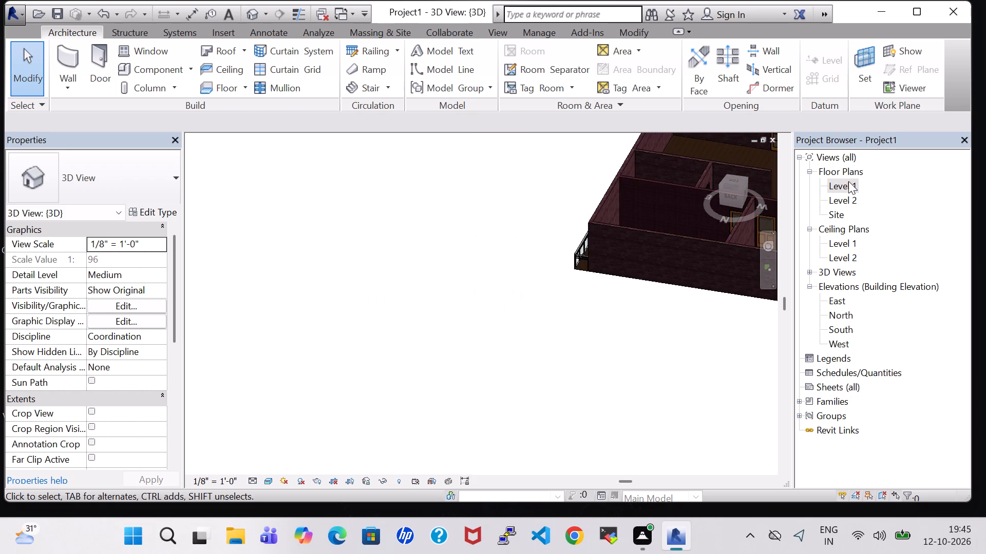
Draw a room separation line about 2'-1" long westward along the north boundary, ending at the northwest corner.
click(560, 72)
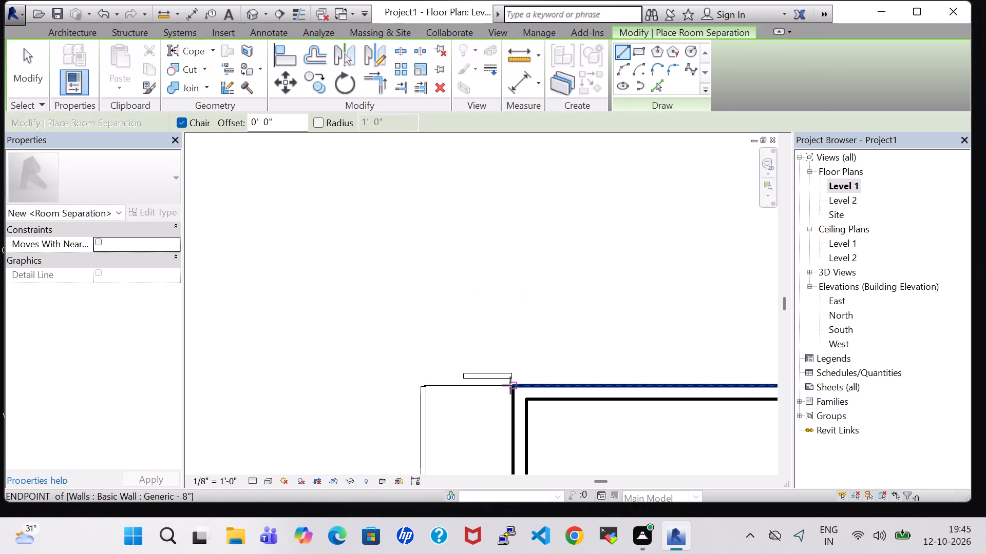
scroll(468, 385, up, 3)
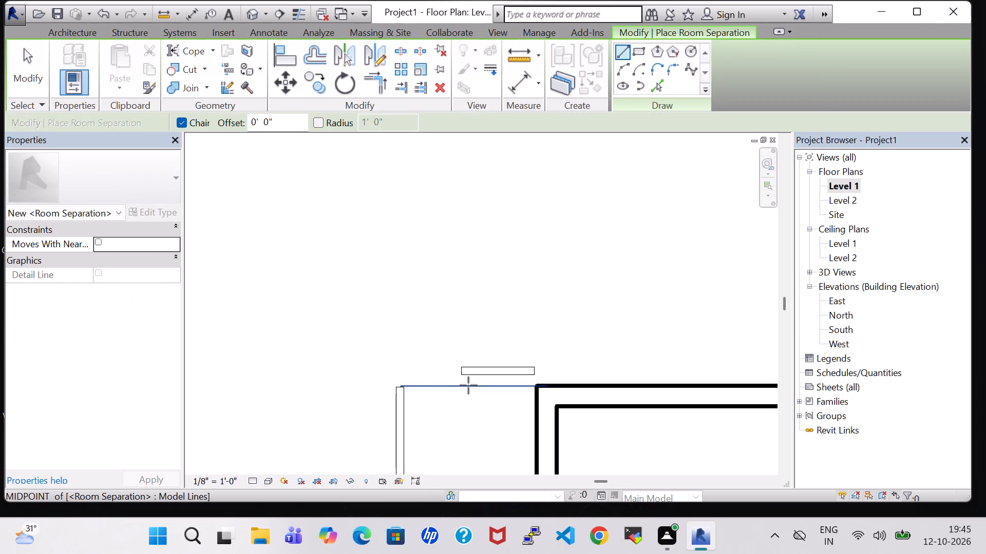
scroll(468, 385, up, 1)
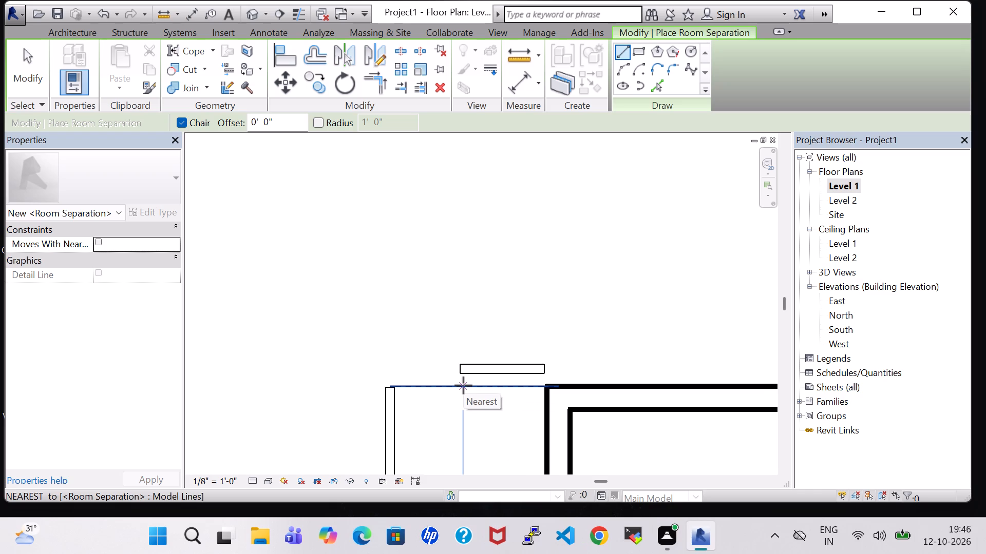
click(463, 385)
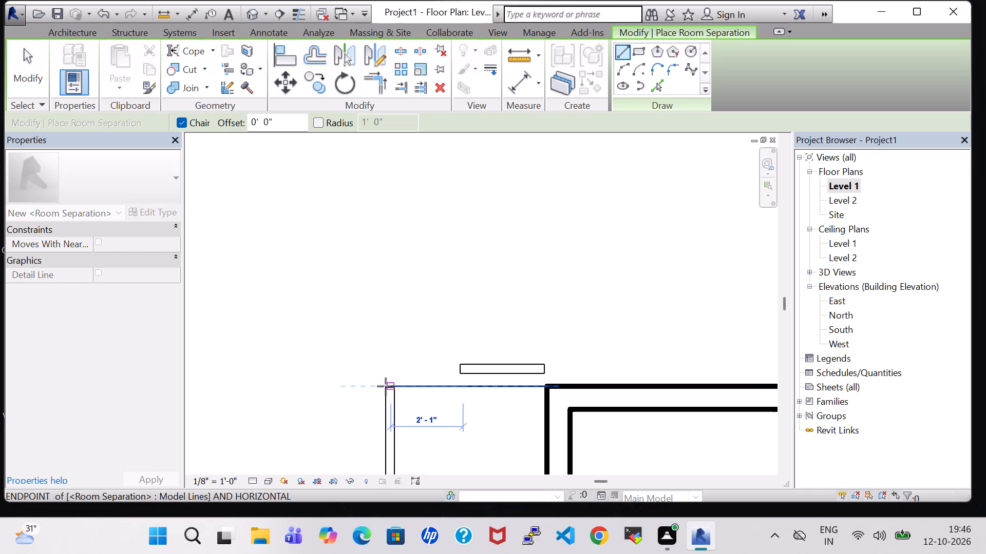
scroll(386, 386, up, 5)
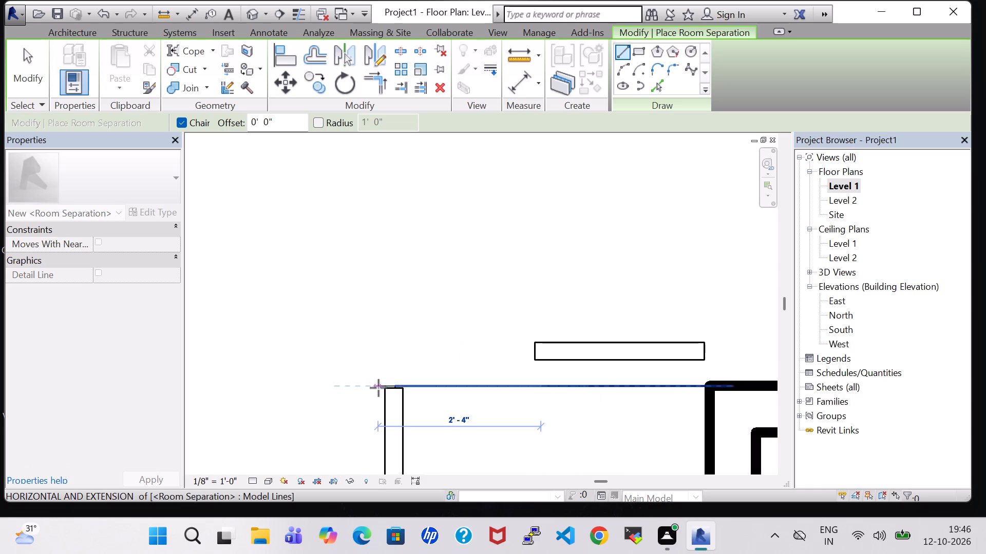
click(398, 386)
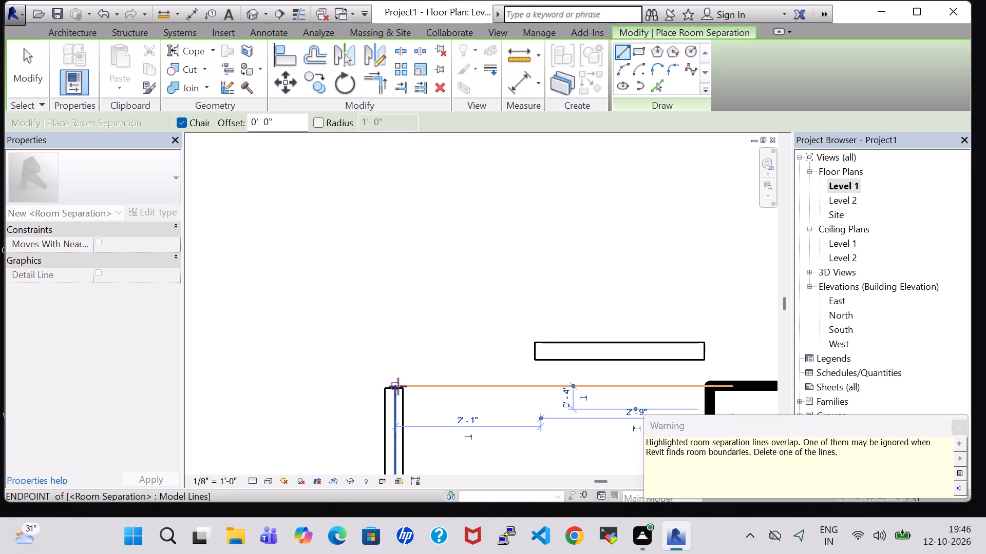
scroll(425, 361, down, 1)
click(958, 422)
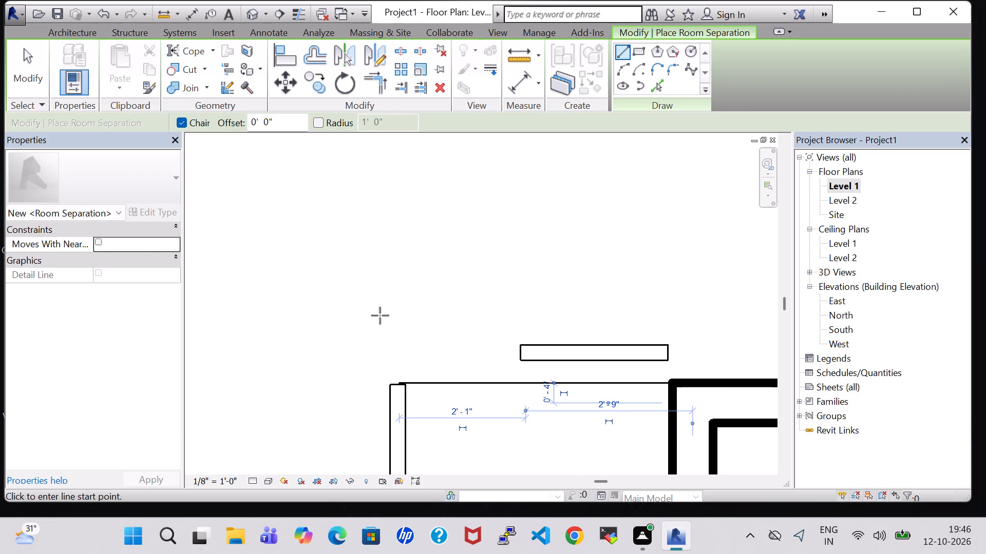
Look over the Level 1 plan from the northwest corner to the south boundary, checking the railings and separation lines around the building.
scroll(373, 285, down, 8)
middle_drag(741, 432, 584, 256)
scroll(584, 256, down, 3)
middle_drag(613, 348, 628, 126)
scroll(628, 160, down, 2)
middle_drag(642, 355, 669, 189)
scroll(673, 422, down, 3)
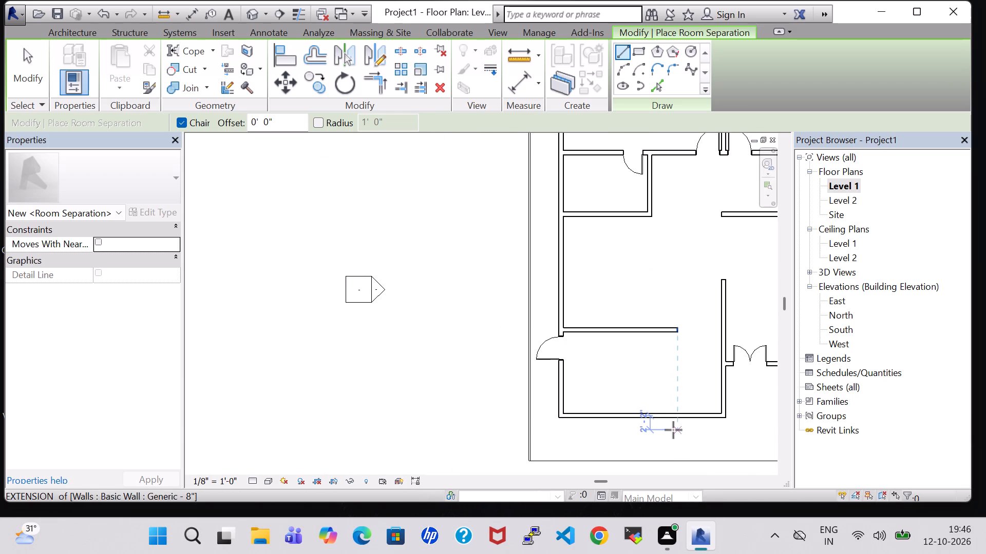
middle_drag(673, 430, 622, 305)
scroll(622, 305, down, 2)
scroll(682, 443, down, 1)
middle_drag(670, 370, 507, 426)
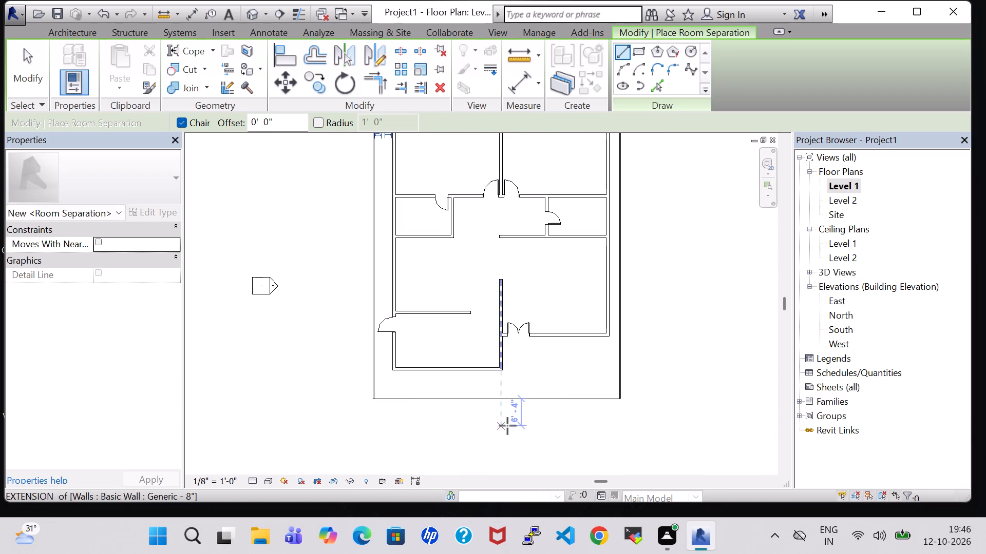
scroll(507, 426, down, 1)
scroll(628, 270, up, 3)
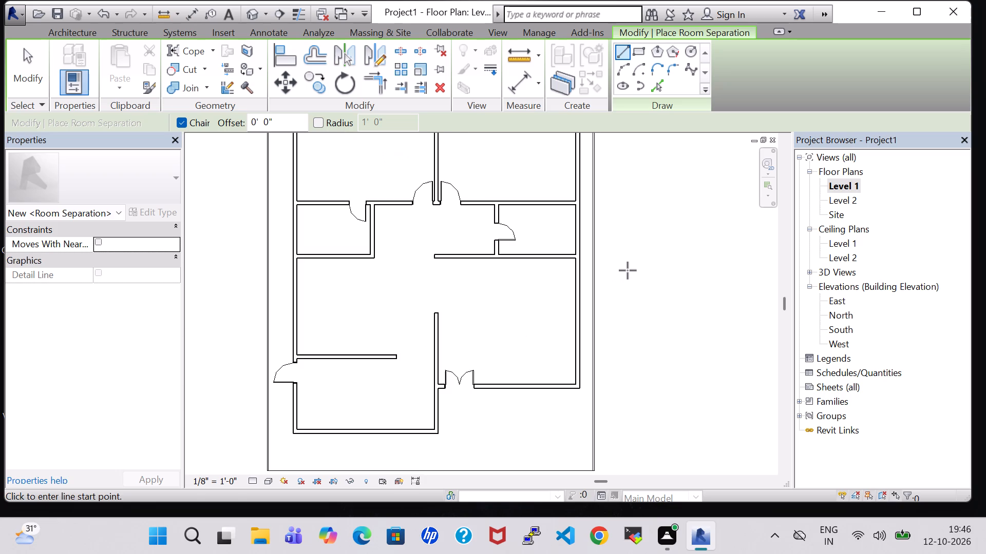
key(Escape)
scroll(630, 266, down, 2)
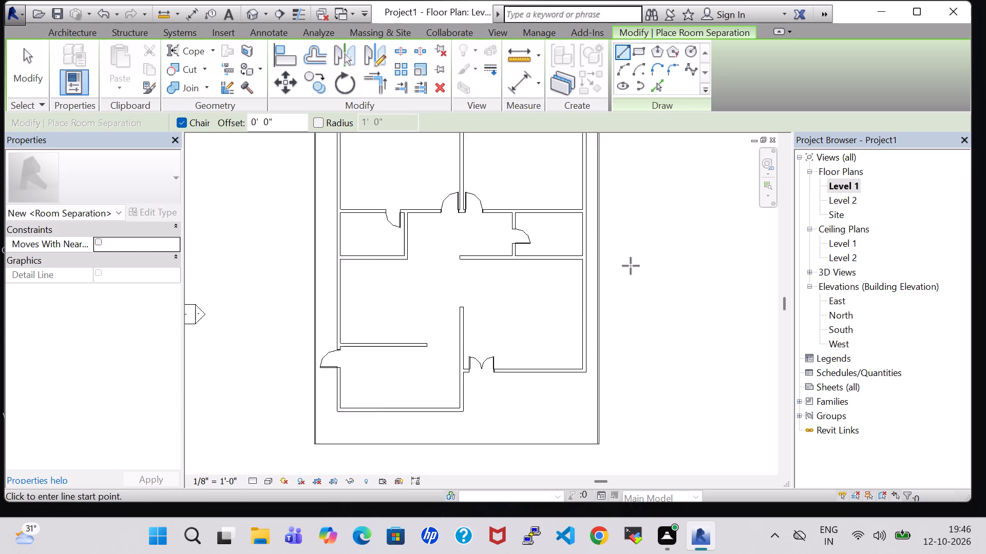
Leave room separation drawing and delete the short glass railing at the building's northwest corner.
scroll(631, 266, down, 1)
key(Escape)
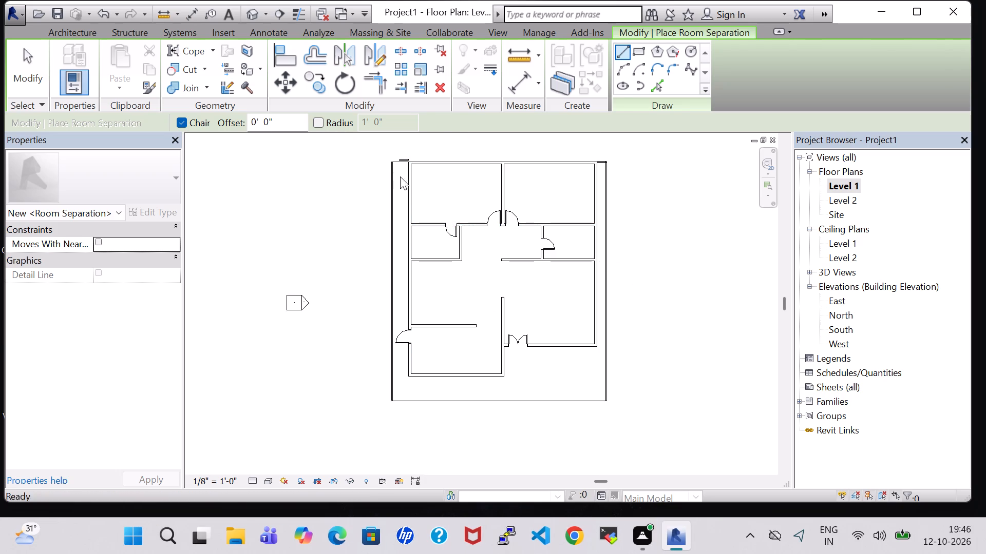
scroll(401, 175, up, 3)
middle_drag(408, 174, 414, 204)
scroll(407, 204, up, 3)
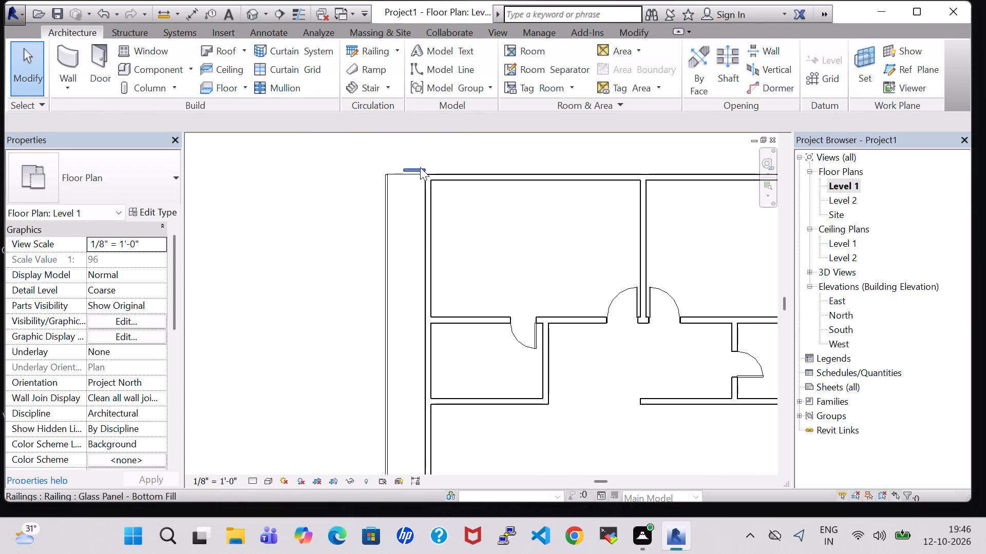
click(420, 166)
key(Delete)
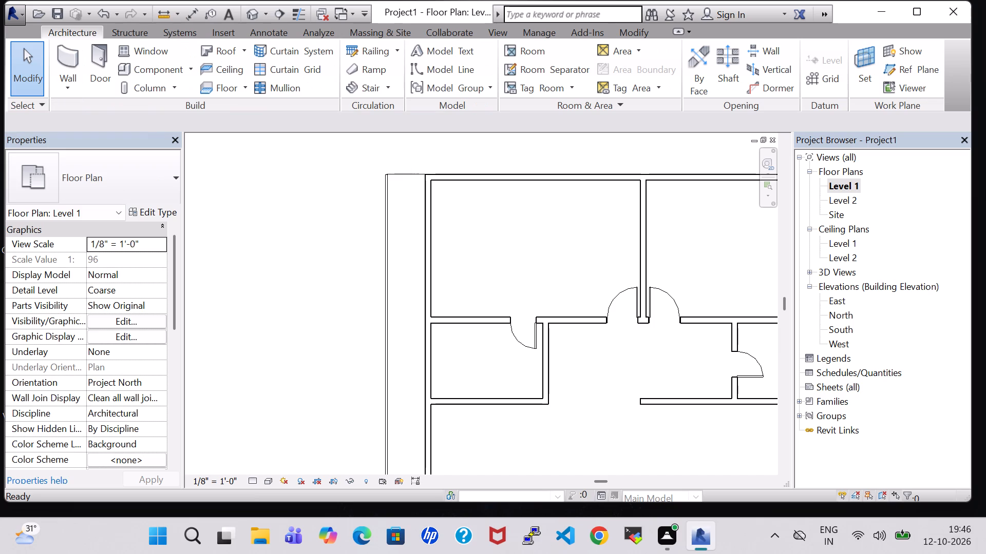
Sketch a straight railing about 4'-6" long from the building's northwest corner west to the long west railing, and finish it.
click(378, 49)
scroll(414, 158, up, 7)
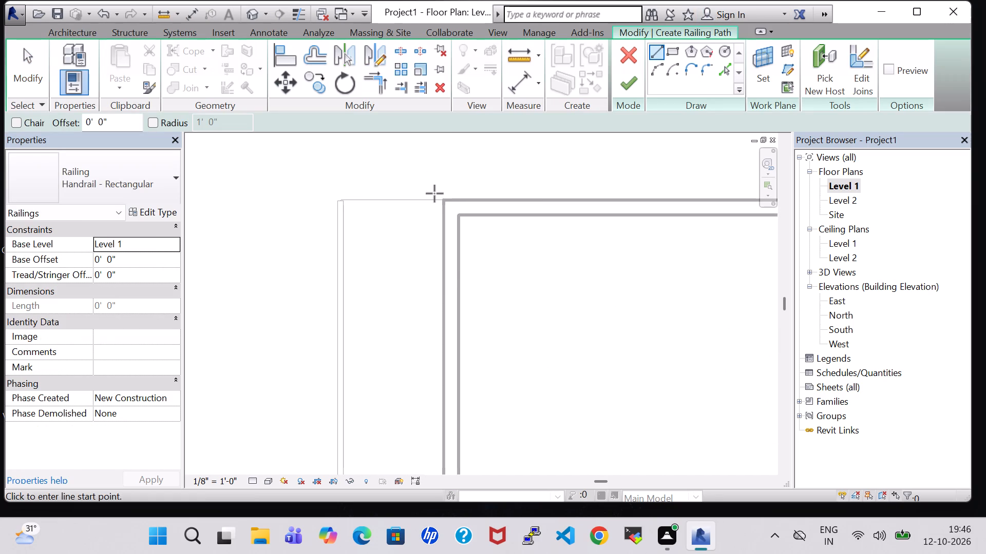
click(444, 199)
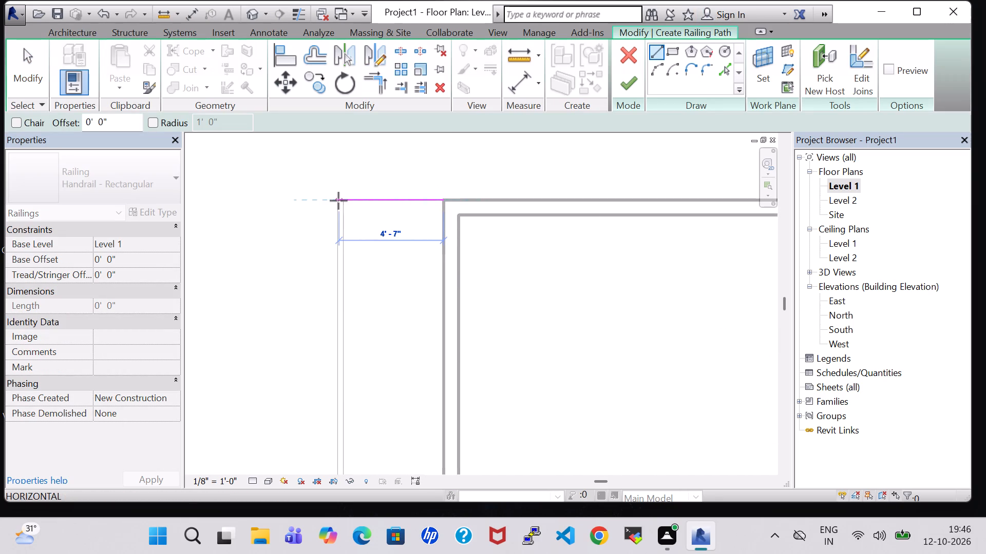
click(340, 202)
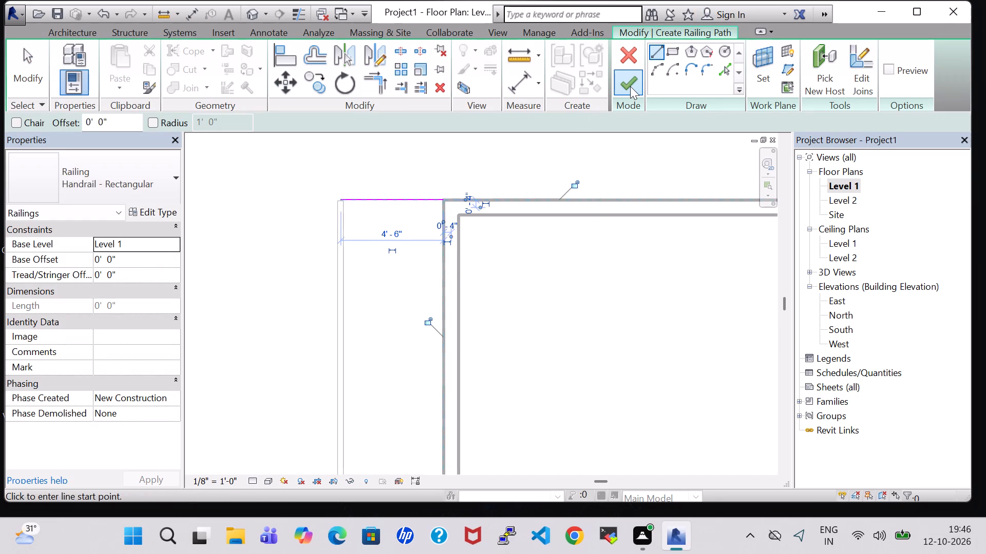
click(630, 86)
In the 3D view, change the new northwest corner railing's type to Glass Panel - Bottom Fill.
click(252, 11)
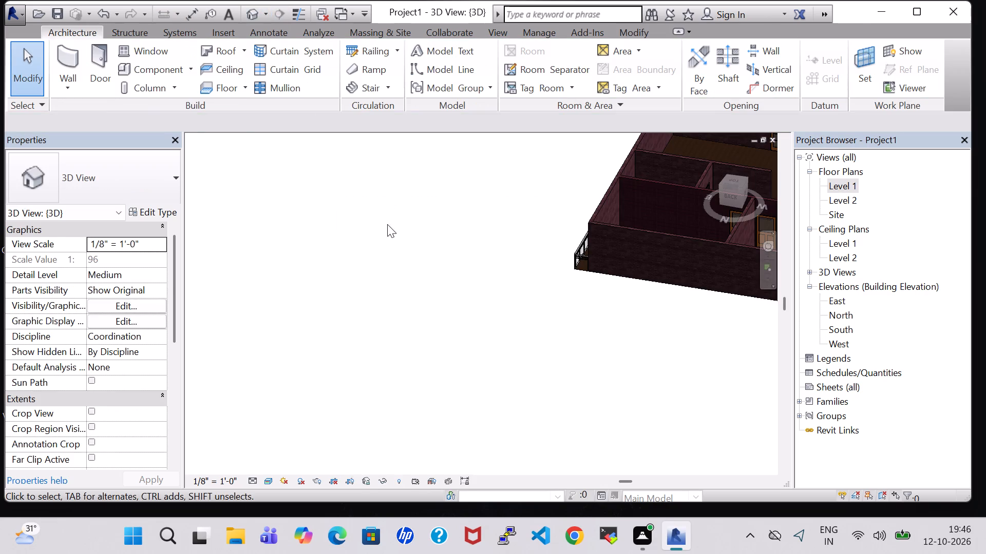
shift+middle_drag(525, 394, 594, 380)
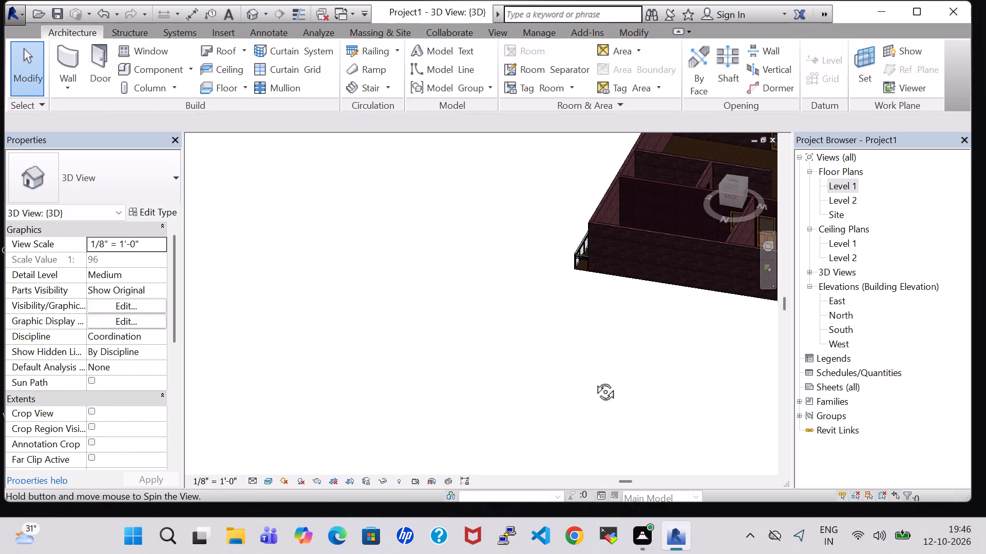
shift+middle_drag(594, 380, 708, 327)
middle_drag(703, 227, 469, 394)
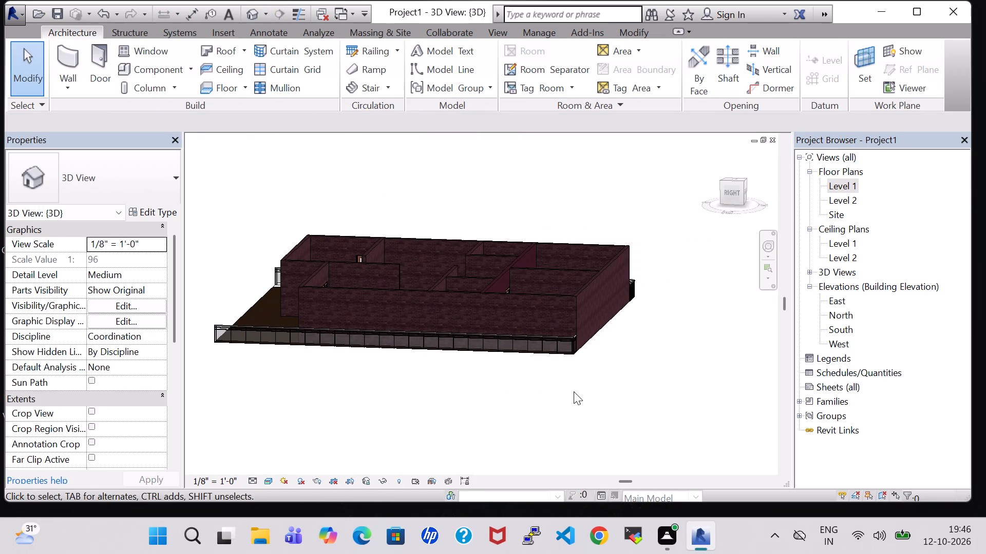
shift+scroll(655, 331, up, 1)
shift+middle_drag(655, 331, 576, 361)
middle_drag(698, 382, 459, 361)
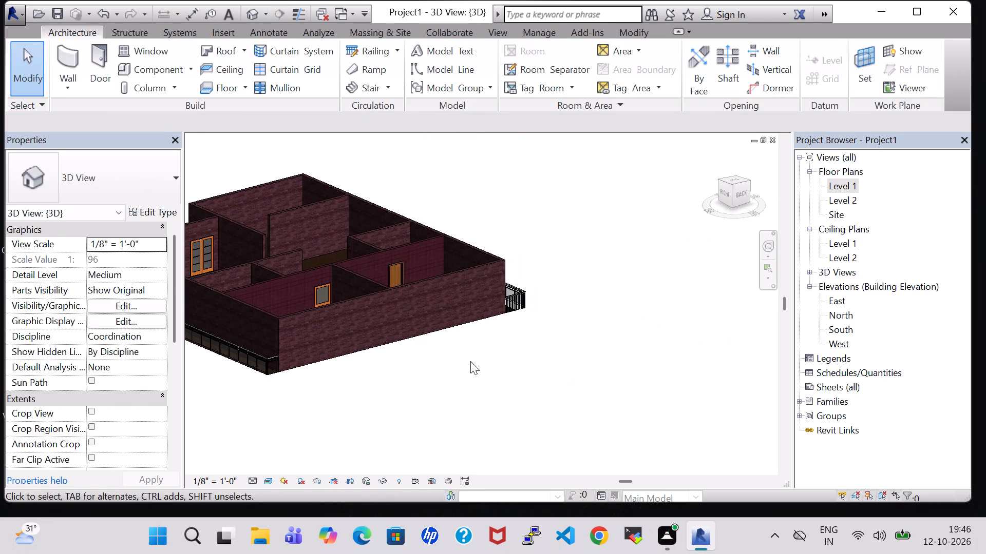
shift+middle_drag(521, 360, 463, 374)
scroll(463, 374, up, 5)
click(498, 372)
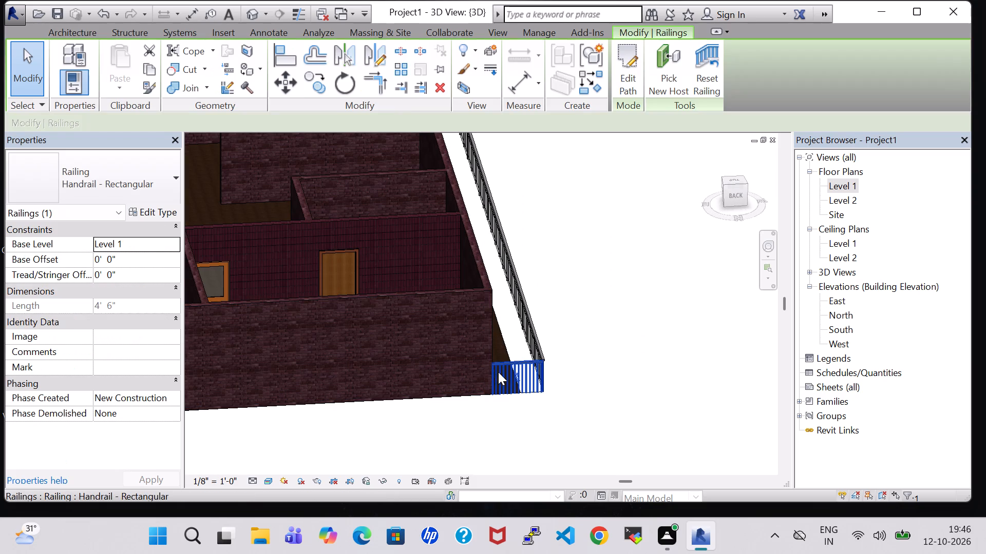
click(82, 166)
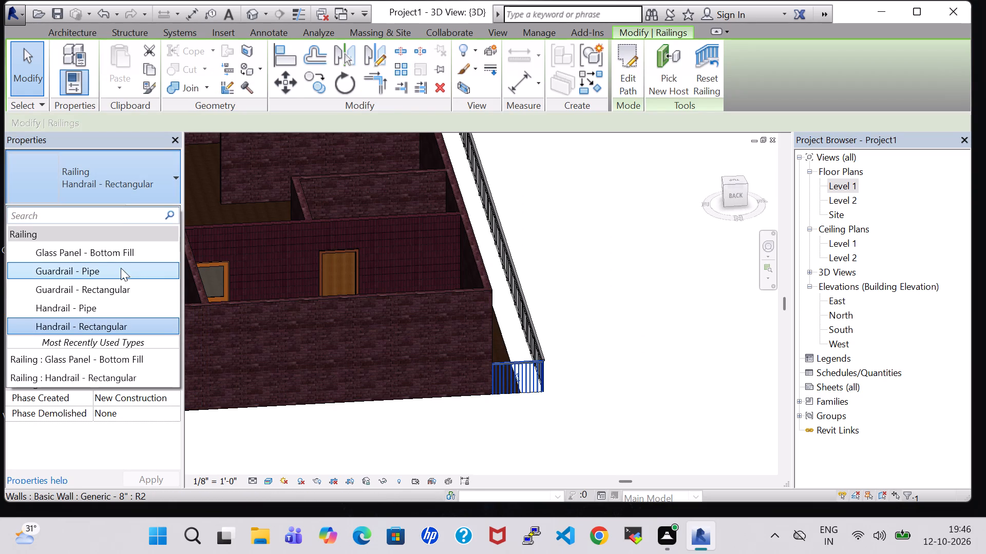
click(124, 259)
click(575, 309)
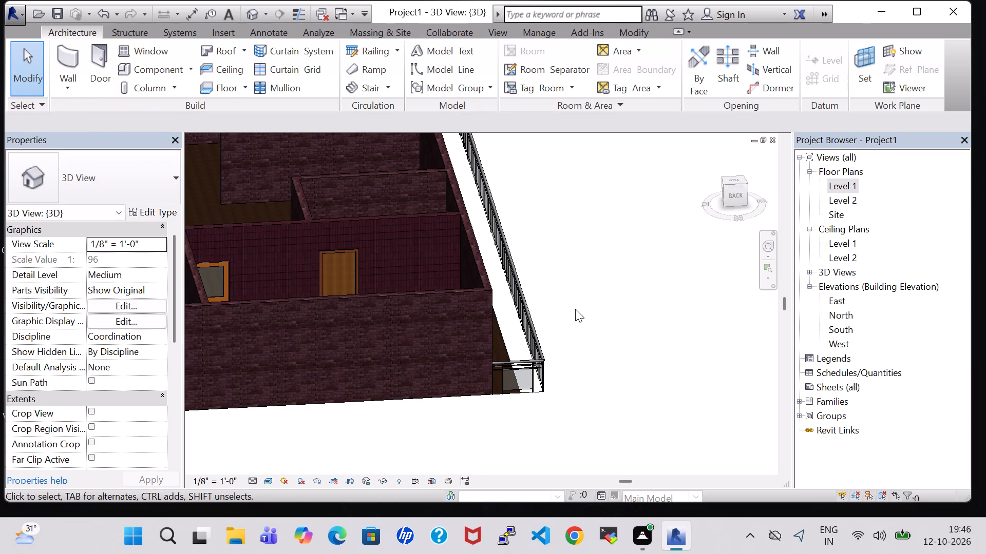
Start a toposurface at elevation 0' 0" and place two points on the south separation line, at the existing ground's southwest corner and the west railing.
shift+middle_drag(575, 309, 514, 341)
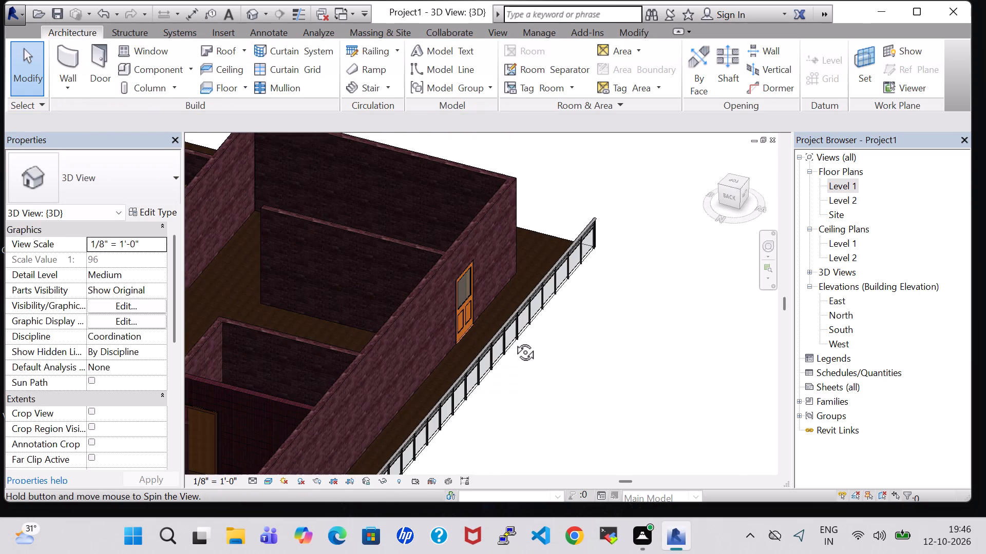
shift+middle_drag(514, 341, 561, 300)
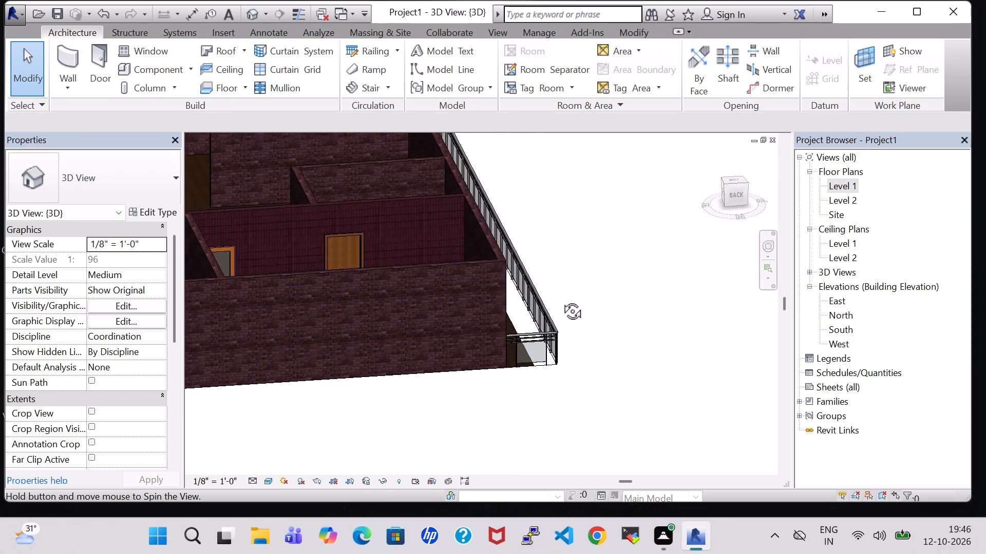
shift+middle_drag(561, 300, 551, 301)
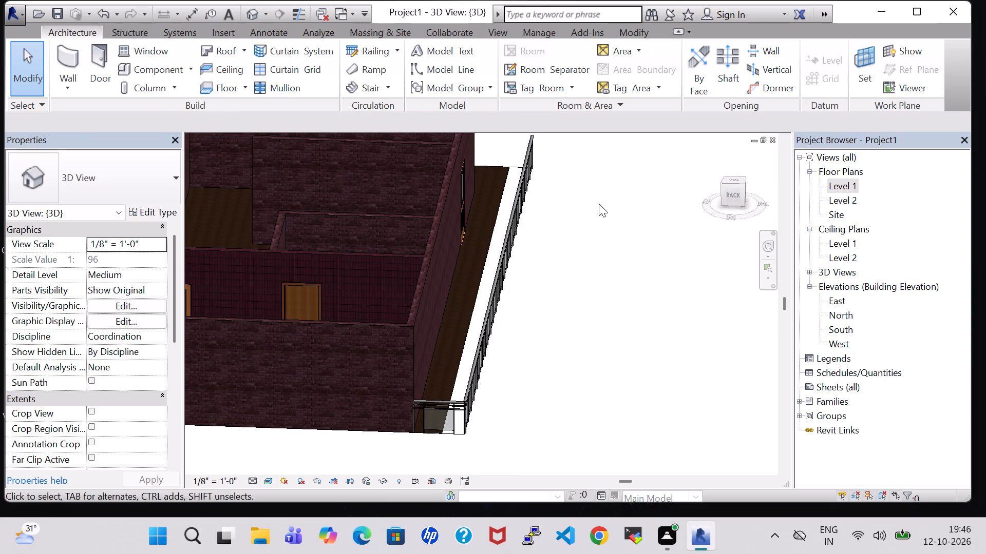
shift+middle_drag(597, 205, 607, 241)
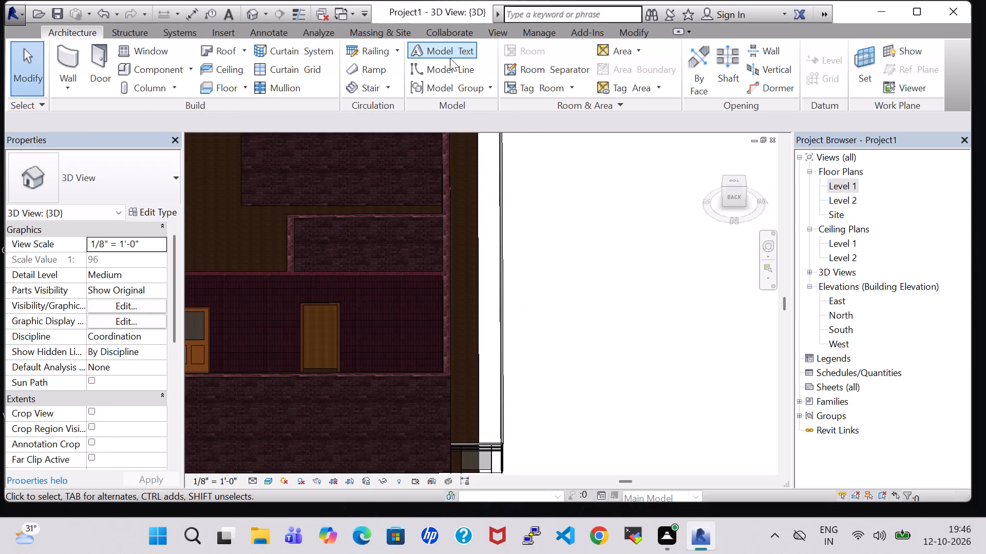
click(401, 29)
click(365, 68)
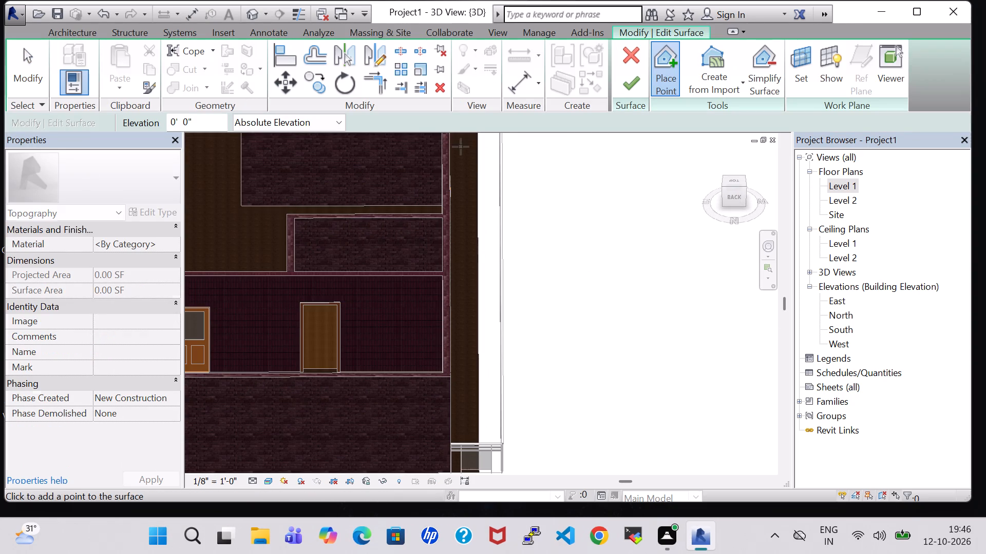
middle_drag(493, 164, 490, 239)
middle_drag(480, 224, 489, 253)
scroll(489, 253, up, 4)
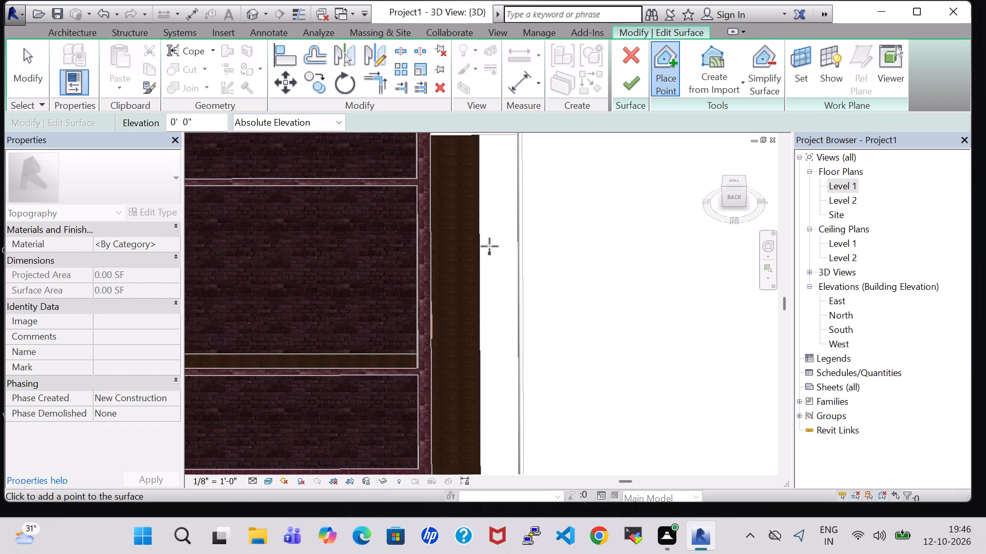
middle_drag(496, 196, 495, 337)
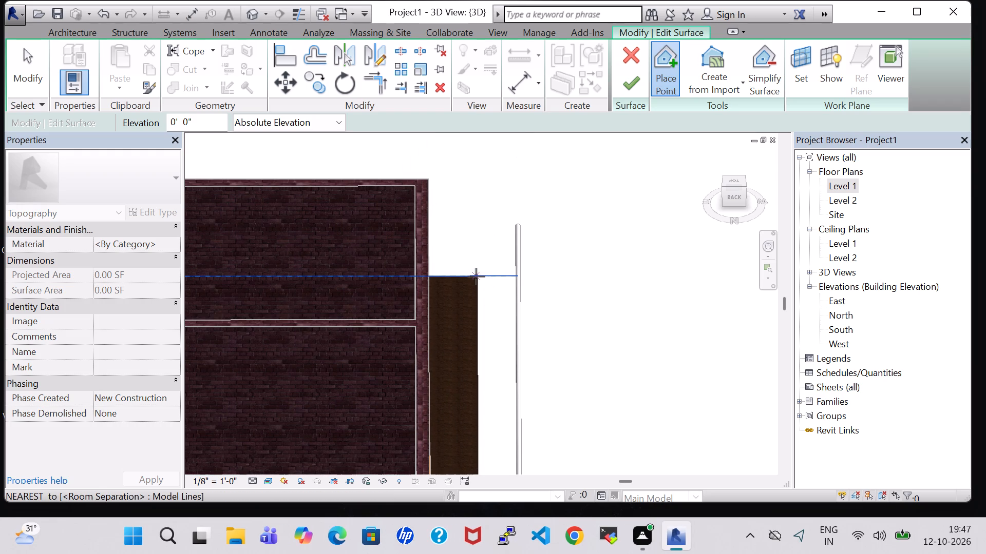
click(476, 276)
scroll(506, 279, up, 11)
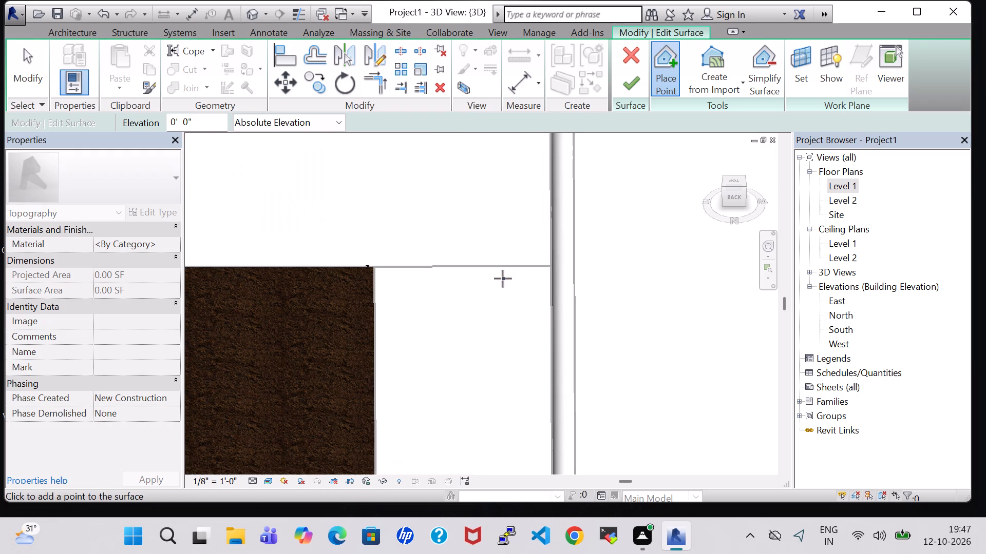
click(549, 266)
Place the third toposurface point on the north separation line, at the existing ground's northwest corner.
scroll(508, 294, down, 7)
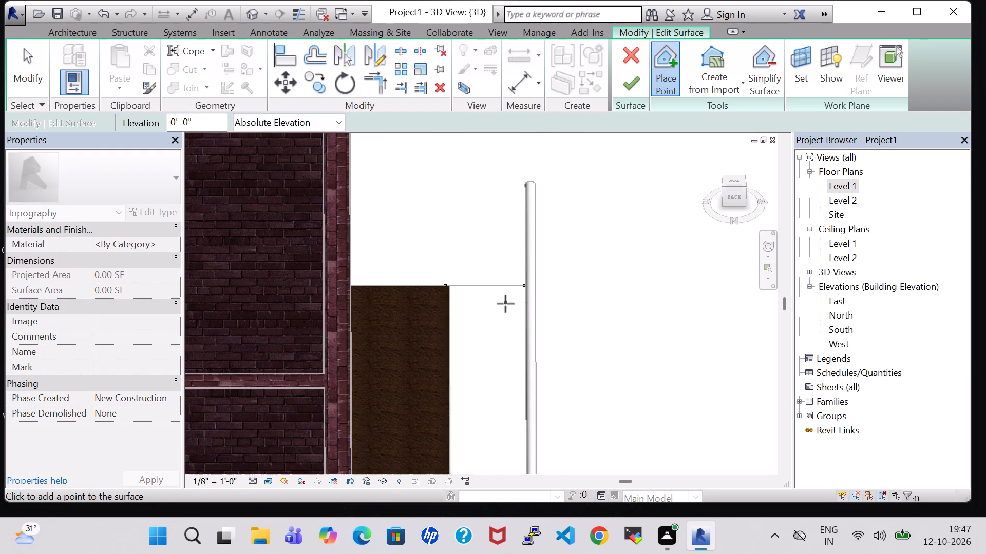
scroll(505, 304, down, 3)
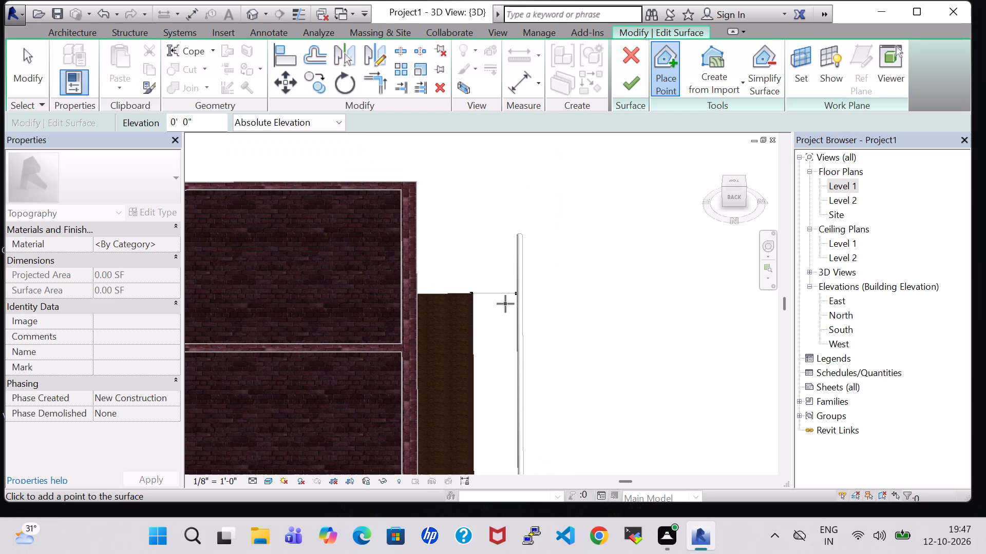
scroll(505, 304, down, 3)
middle_click(505, 304)
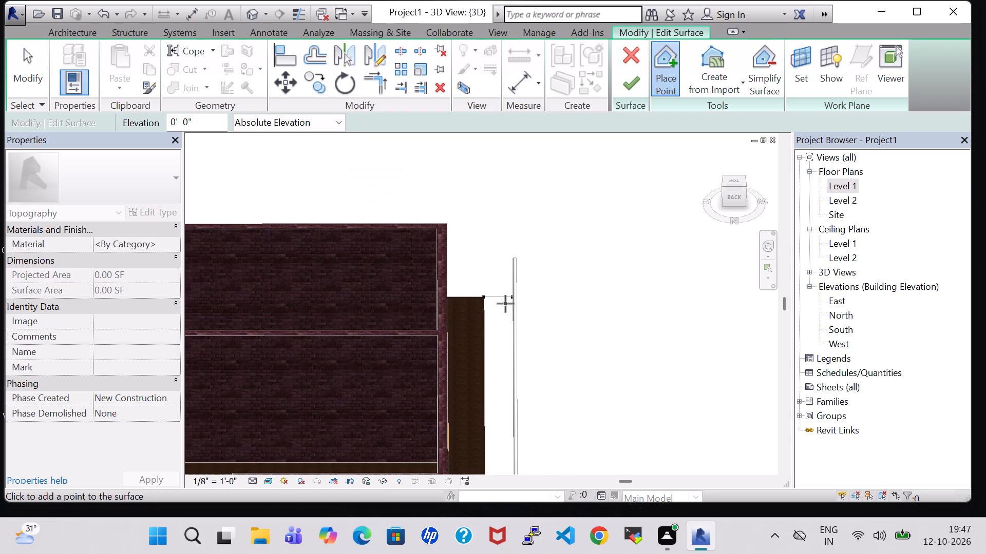
shift+middle_drag(505, 304, 408, 287)
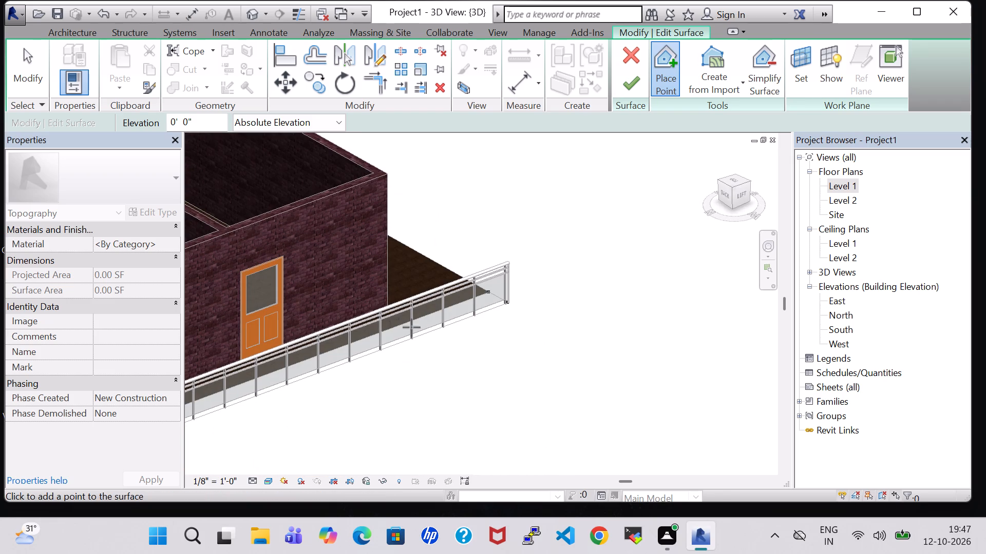
middle_drag(433, 368, 648, 342)
shift+middle_drag(470, 407, 571, 493)
middle_drag(719, 379, 577, 0)
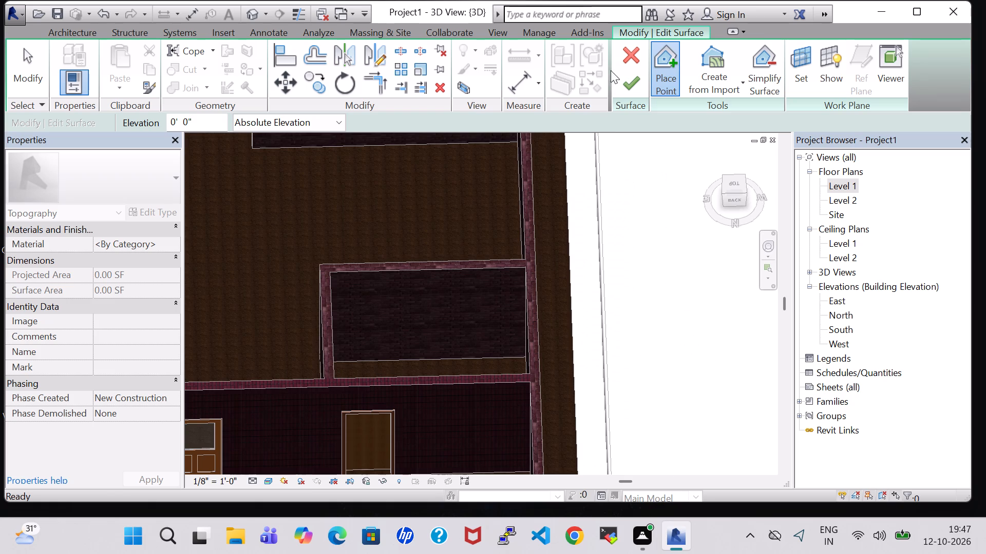
middle_drag(665, 375, 619, 57)
scroll(599, 236, up, 4)
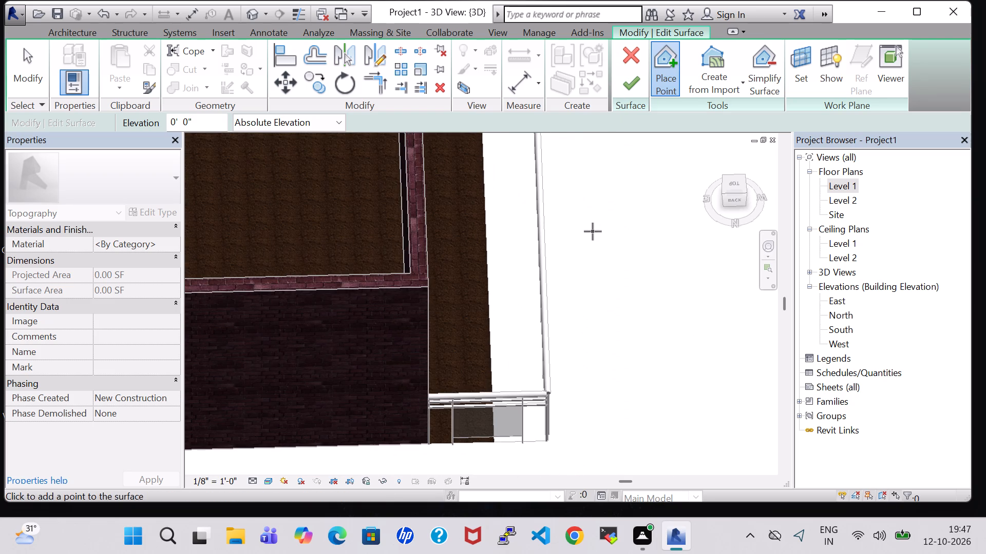
shift+middle_drag(595, 239, 487, 281)
shift+scroll(600, 256, down, 1)
middle_drag(218, 243, 567, 315)
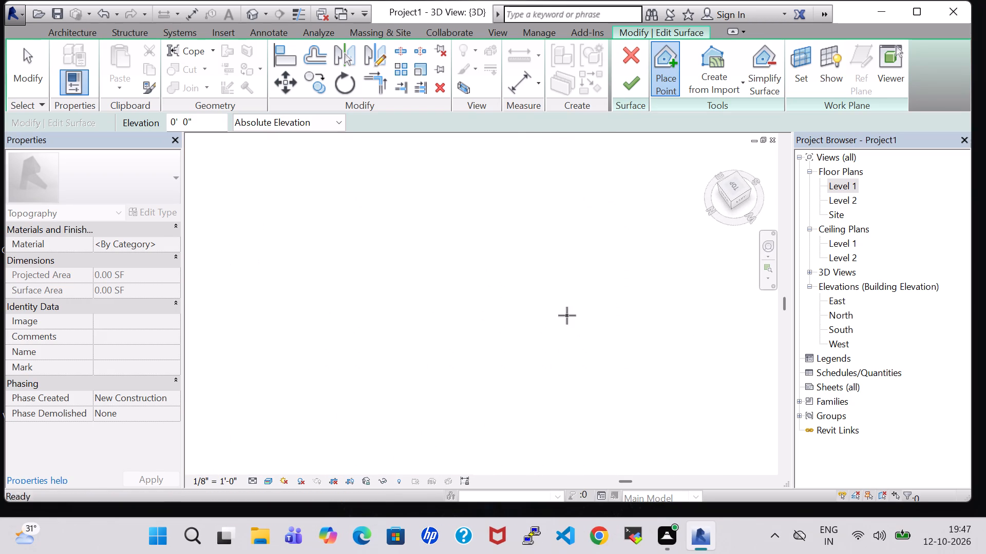
middle_drag(210, 318, 568, 330)
scroll(346, 320, down, 6)
middle_drag(272, 261, 402, 313)
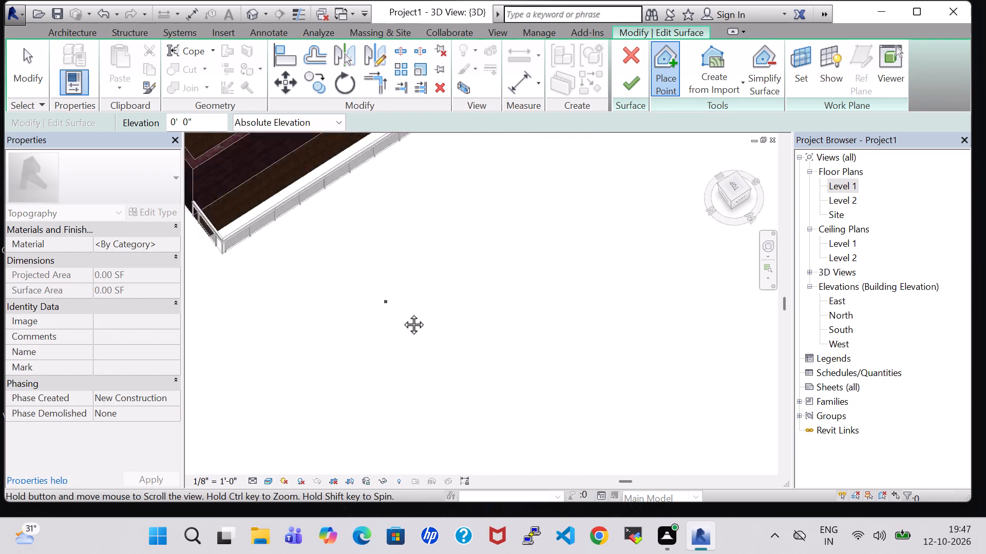
middle_drag(402, 313, 469, 360)
scroll(461, 361, down, 1)
shift+middle_drag(460, 361, 413, 367)
middle_drag(383, 242, 390, 421)
shift+middle_drag(319, 362, 259, 348)
middle_drag(658, 203, 440, 524)
shift+middle_drag(409, 235, 366, 203)
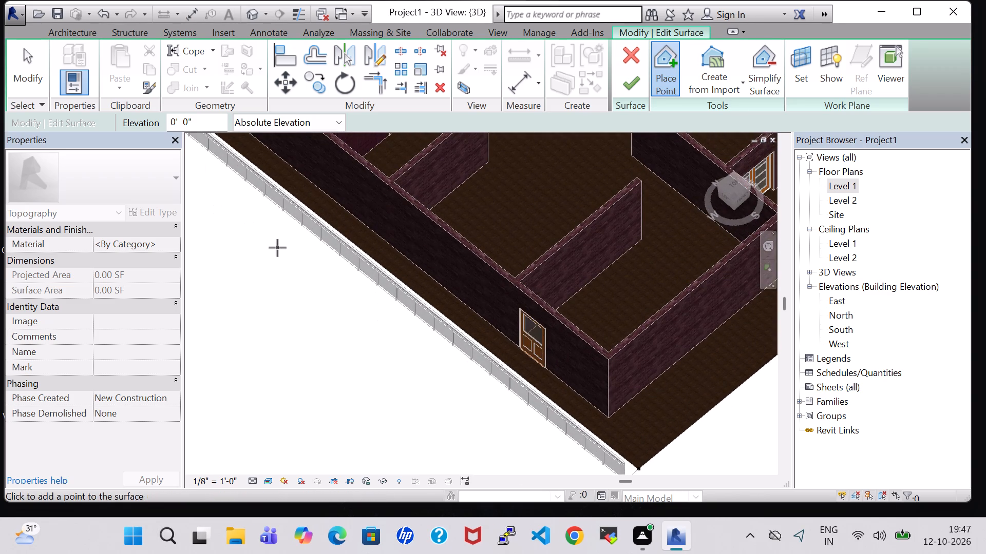
middle_drag(277, 248, 476, 398)
shift+middle_drag(382, 383, 334, 357)
middle_drag(552, 341, 460, 321)
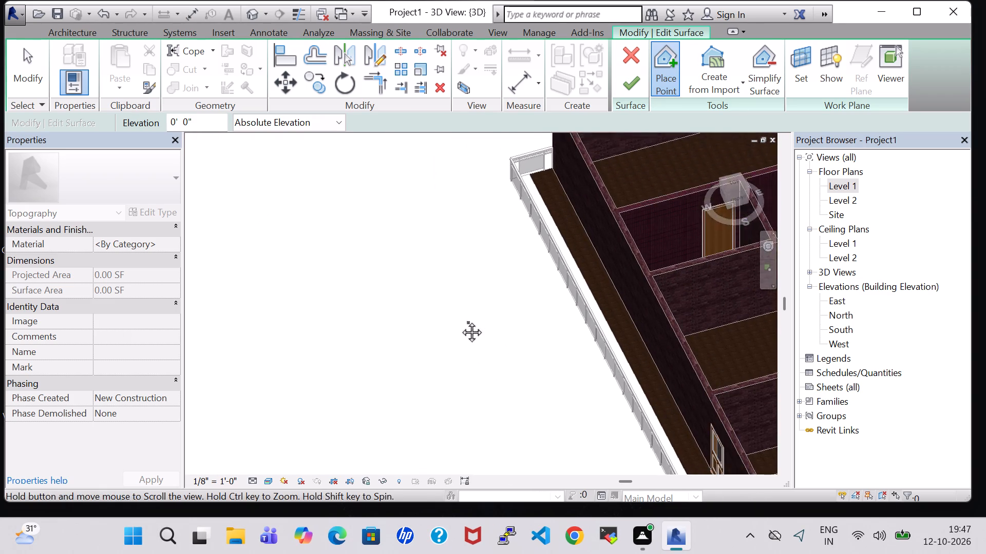
middle_drag(460, 321, 434, 312)
scroll(434, 309, down, 1)
scroll(439, 296, up, 1)
shift+scroll(469, 286, up, 2)
middle_drag(469, 286, 443, 294)
scroll(443, 294, up, 3)
middle_drag(443, 291, 401, 376)
scroll(401, 376, up, 3)
scroll(478, 151, up, 5)
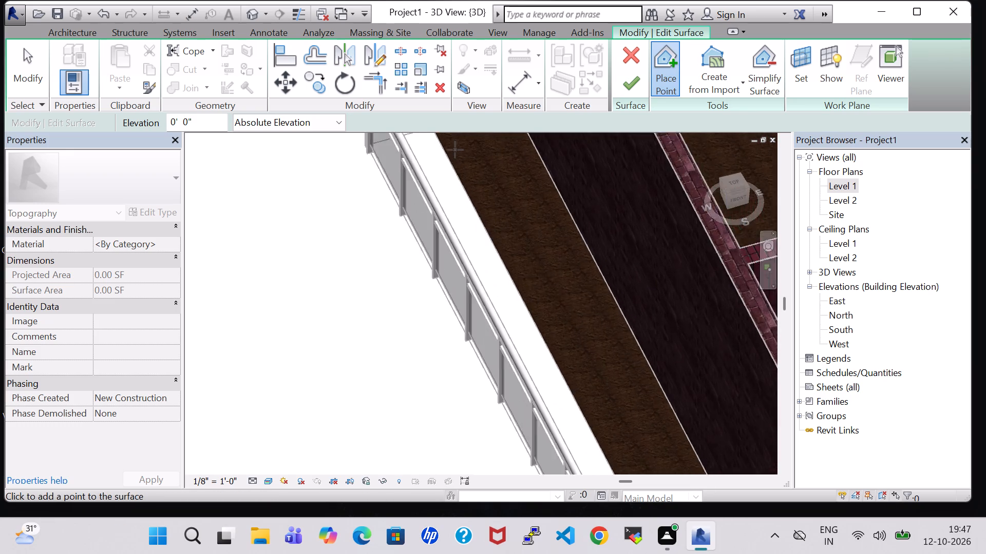
scroll(455, 150, up, 2)
middle_drag(409, 164, 429, 259)
click(443, 213)
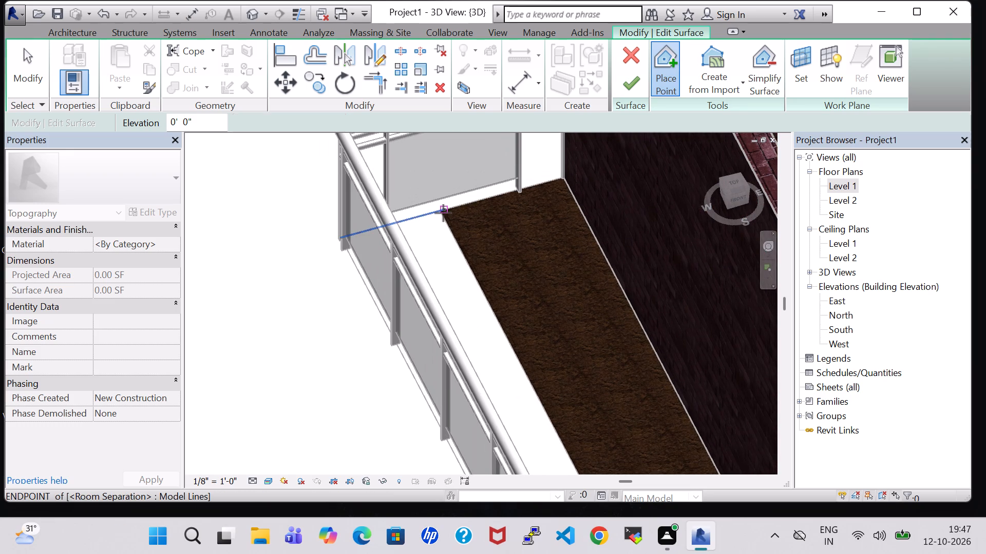
Place the fourth toposurface point at the northwest corner where the west and north railings meet, and finish the surface.
shift+middle_drag(448, 291, 416, 282)
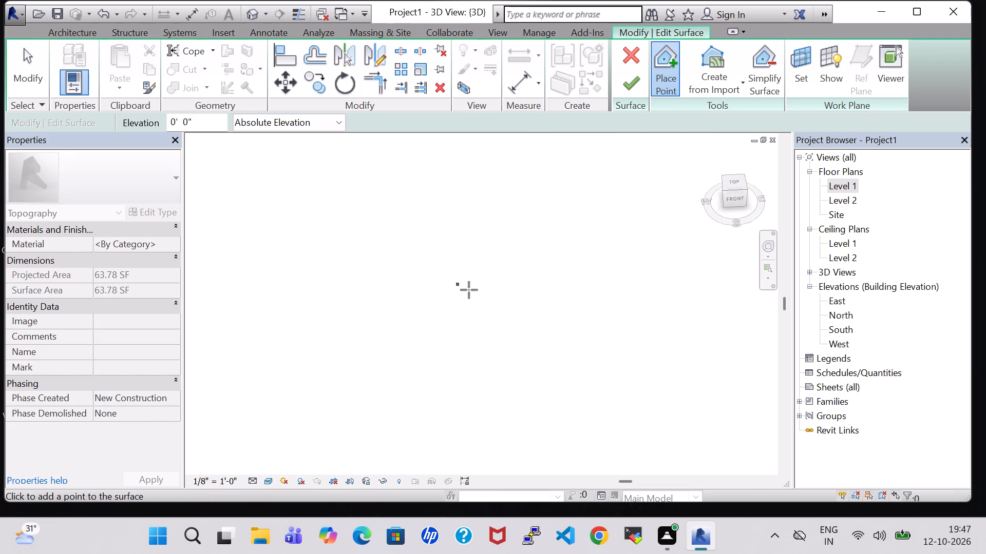
middle_drag(473, 293, 300, 270)
middle_drag(590, 280, 486, 287)
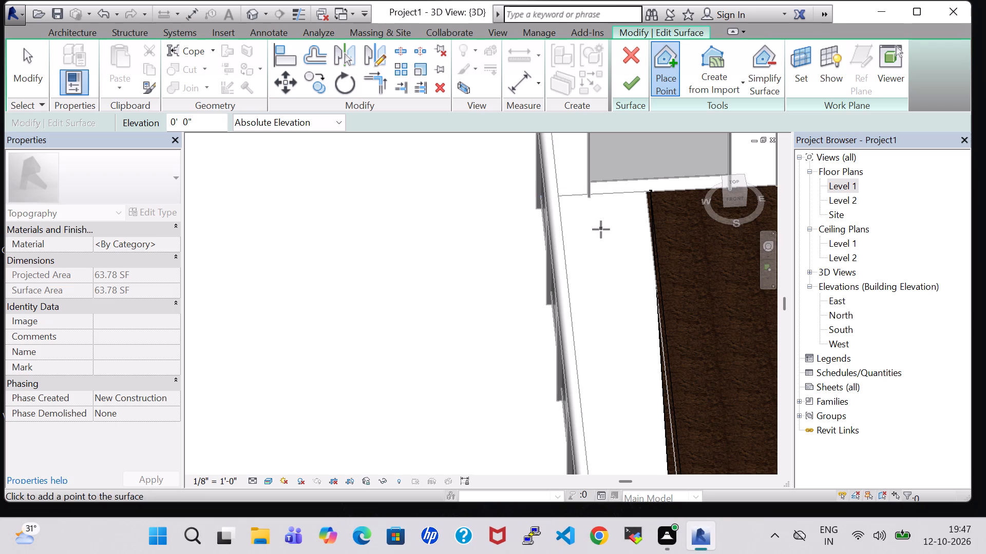
shift+middle_drag(601, 229, 591, 228)
middle_drag(689, 326, 599, 319)
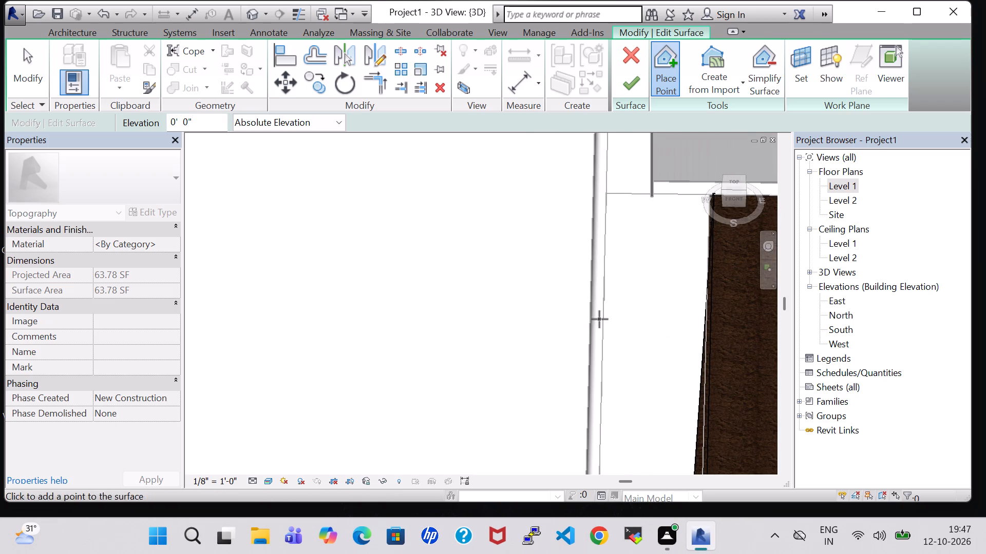
shift+middle_drag(641, 316, 643, 322)
scroll(622, 314, up, 2)
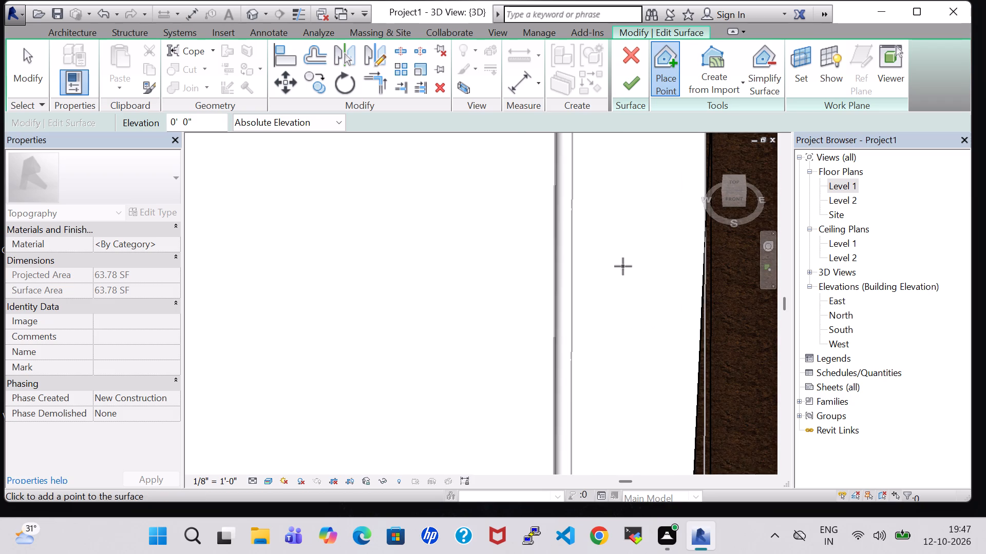
middle_drag(623, 266, 562, 374)
shift+middle_click(560, 361)
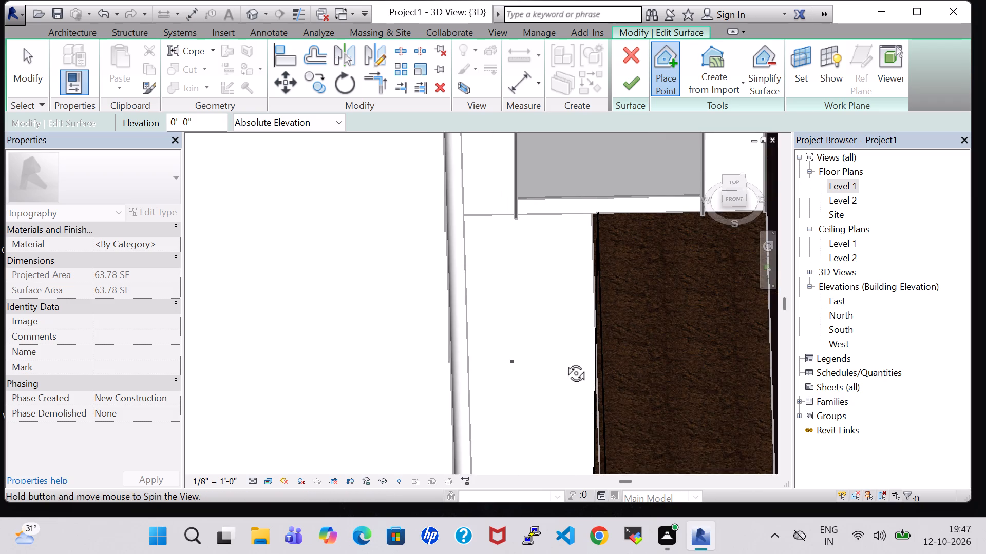
scroll(489, 210, up, 4)
shift+middle_drag(494, 375, 488, 375)
scroll(597, 194, up, 3)
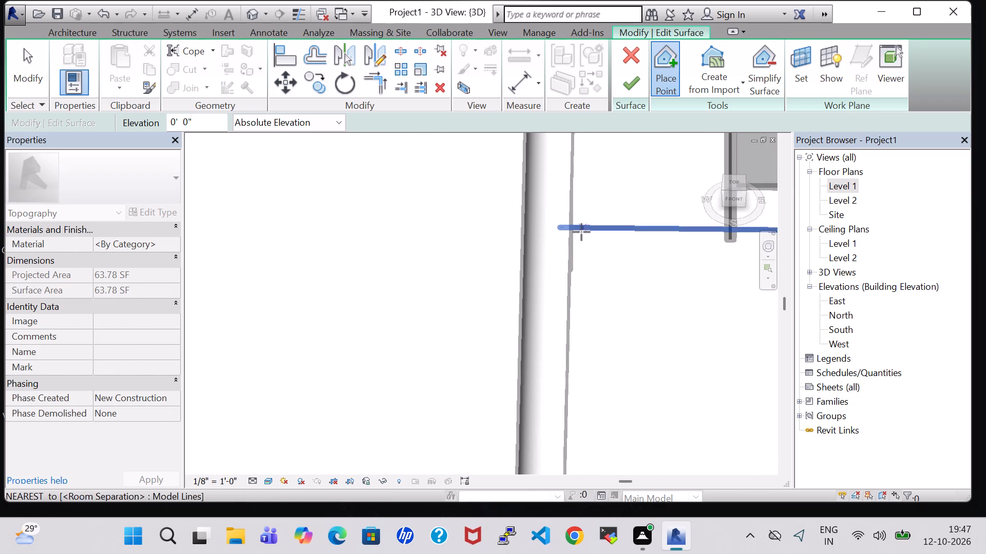
shift+middle_drag(672, 373, 644, 364)
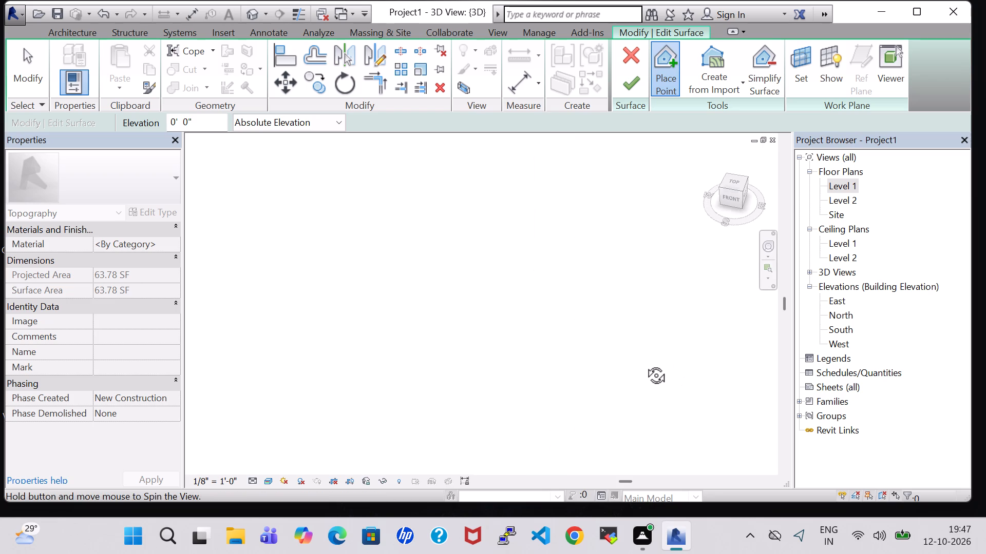
shift+middle_drag(644, 364, 638, 363)
scroll(636, 361, down, 6)
scroll(546, 313, down, 7)
middle_drag(546, 313, 405, 285)
scroll(692, 329, up, 13)
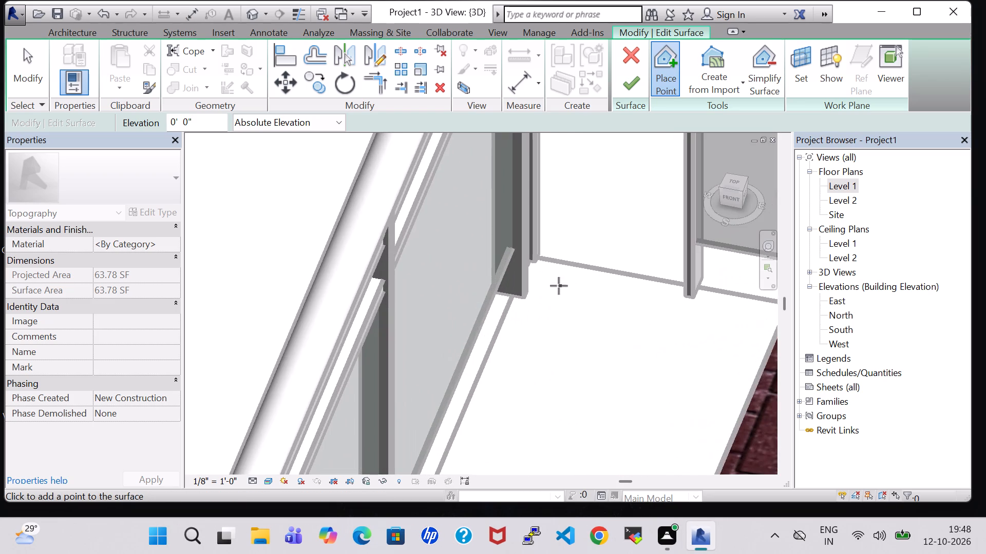
click(534, 260)
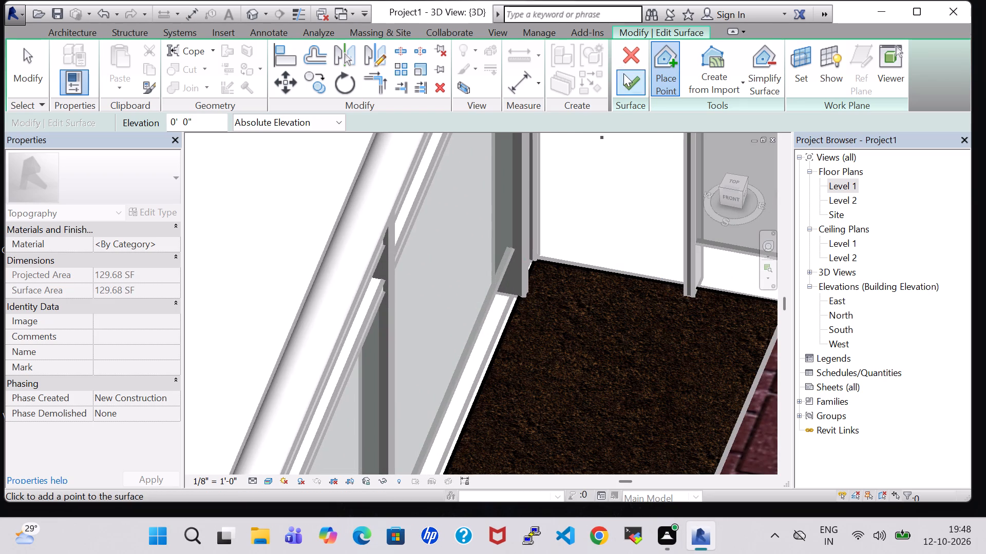
click(637, 85)
Examine the extended ground along the building's west and south sides in the 3D view.
scroll(693, 379, down, 8)
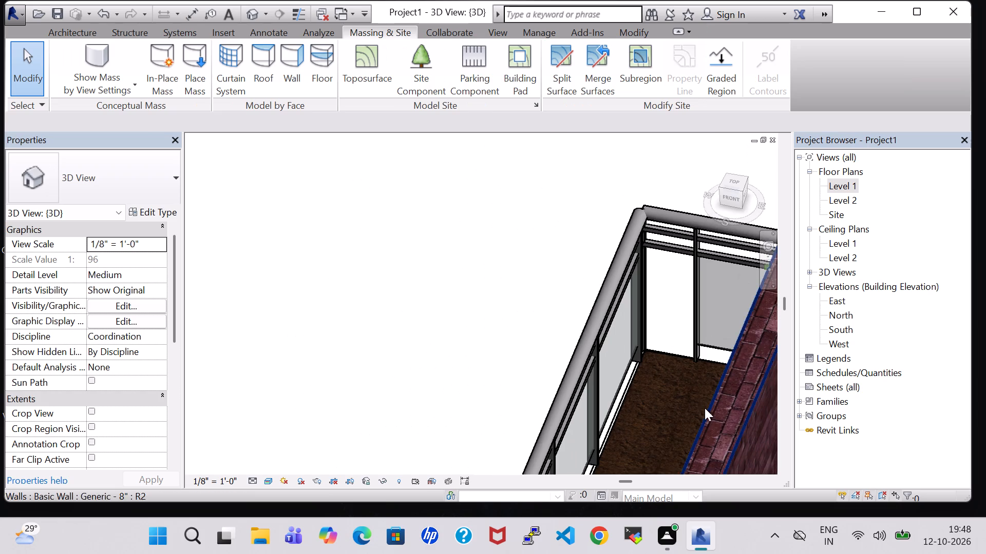
scroll(601, 293, down, 3)
middle_drag(735, 381, 528, 248)
scroll(508, 191, down, 4)
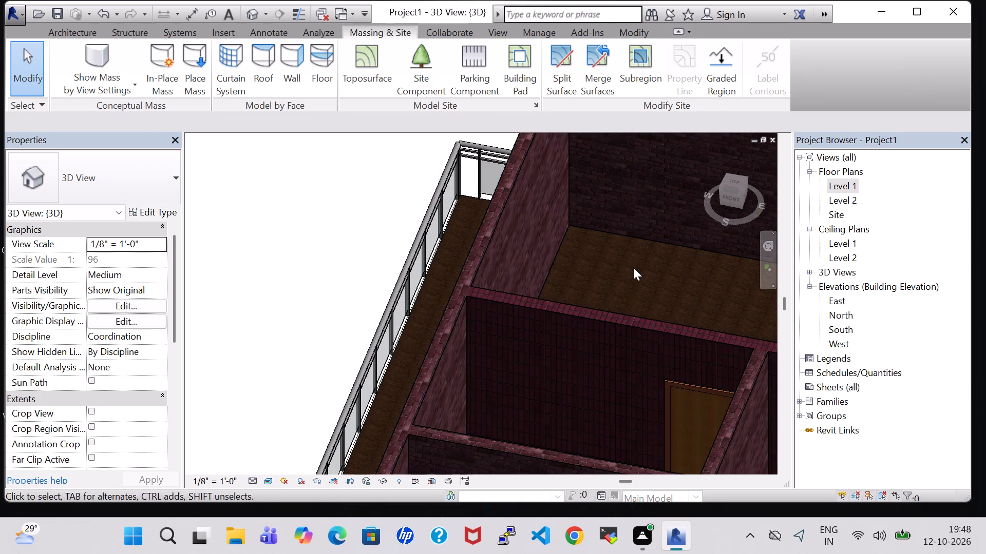
shift+middle_drag(598, 418, 648, 393)
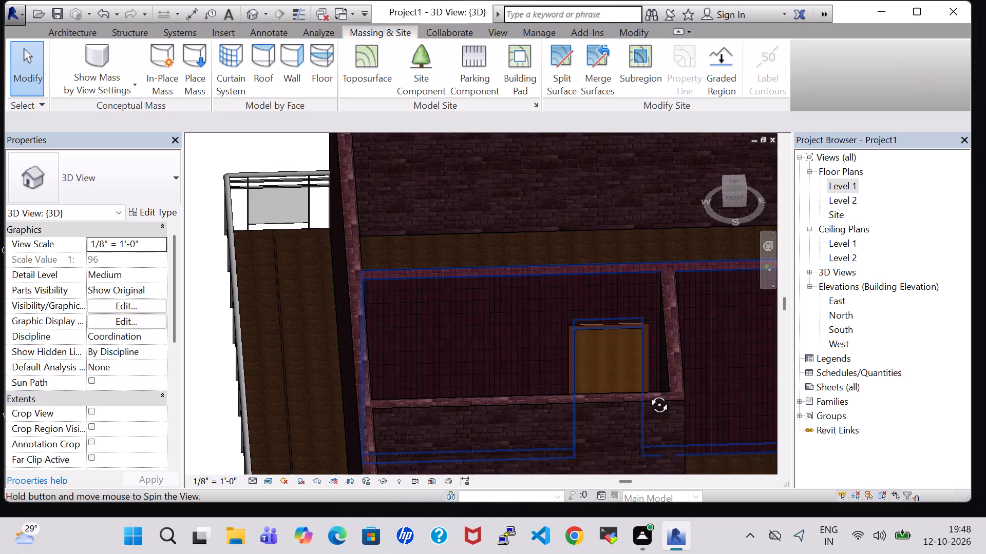
shift+middle_drag(648, 393, 634, 385)
scroll(634, 385, down, 6)
middle_drag(635, 395, 544, 119)
scroll(544, 119, down, 2)
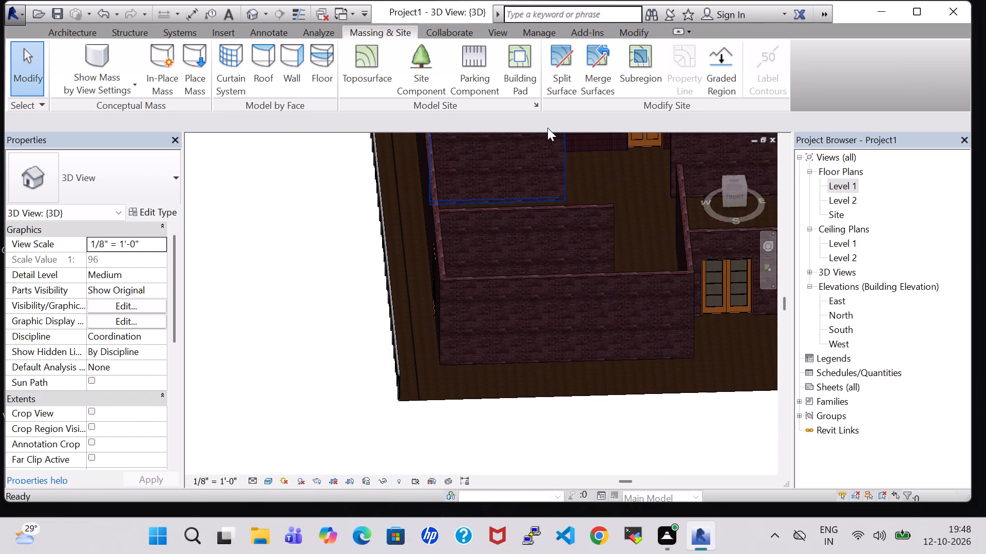
click(588, 413)
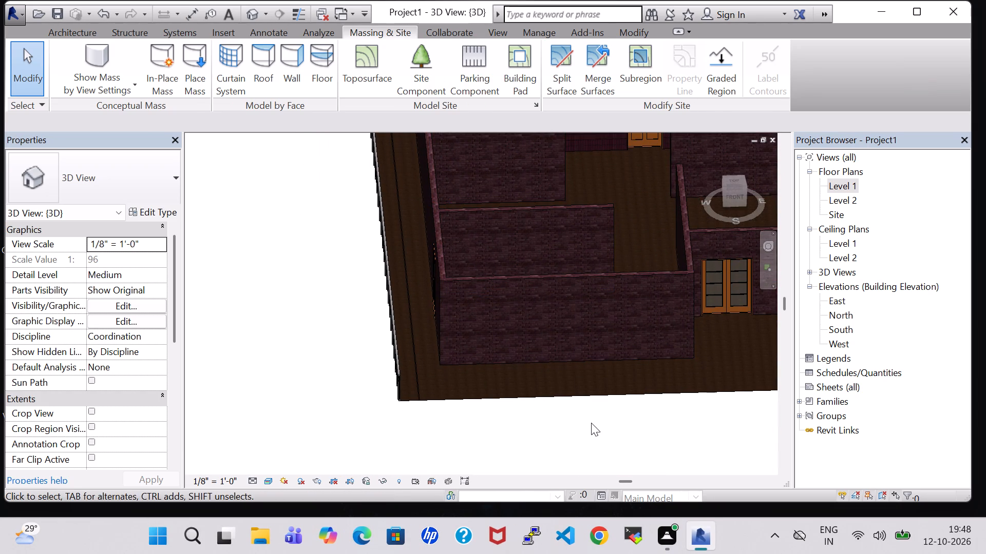
middle_drag(591, 423, 522, 418)
middle_drag(580, 435, 467, 433)
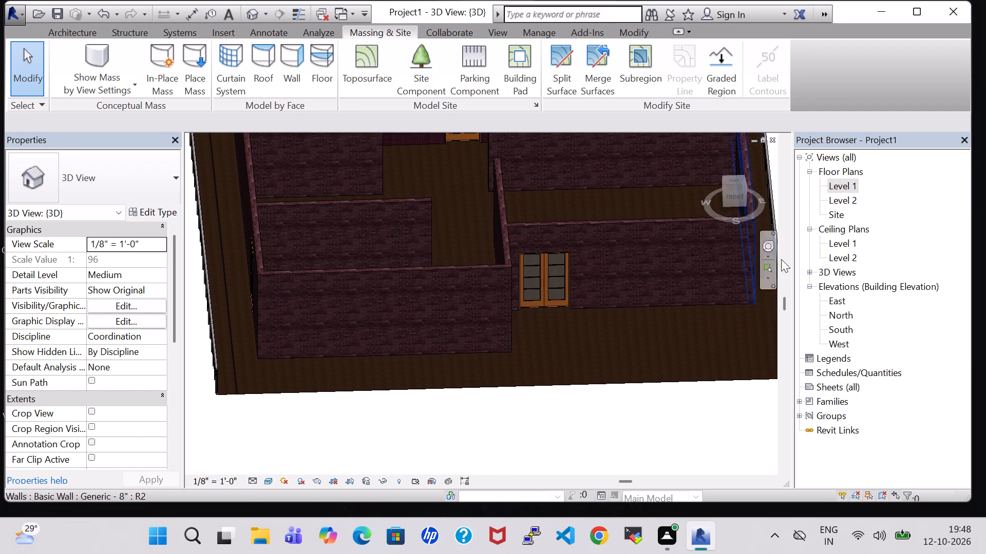
In the Level 1 floor plan, place tagged rooms in the two large northern rooms and the two small enclosed rooms below them.
double_click(854, 180)
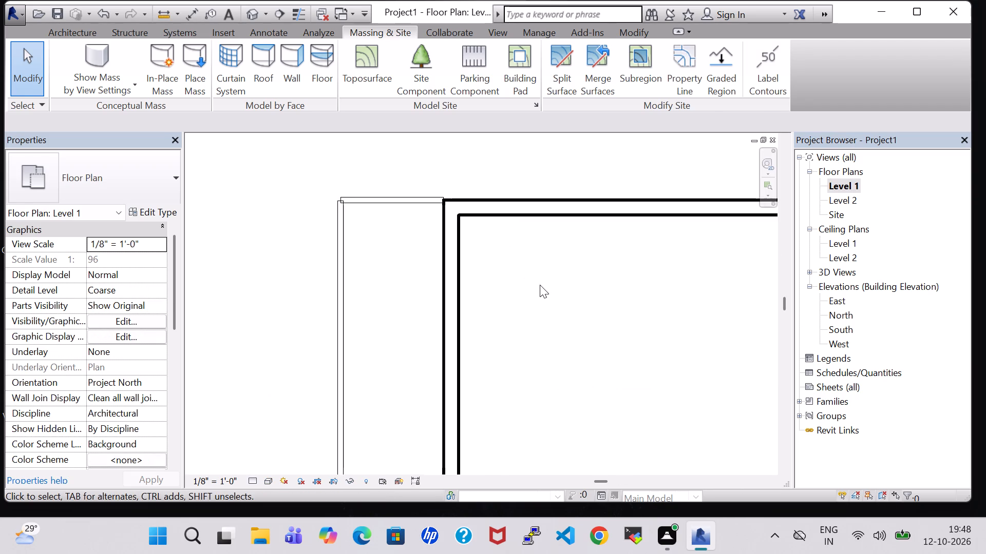
scroll(540, 287, down, 10)
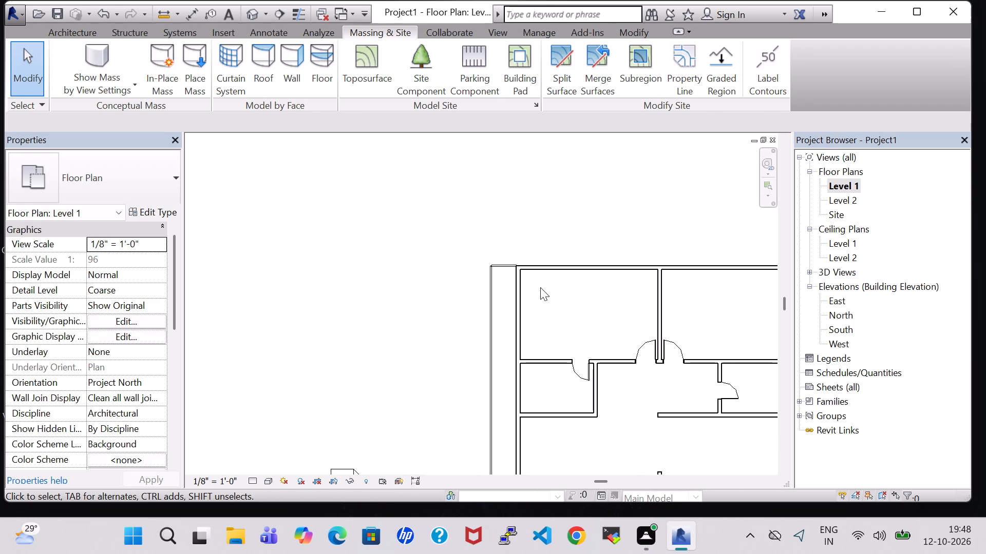
scroll(540, 287, down, 2)
middle_drag(540, 287, 448, 228)
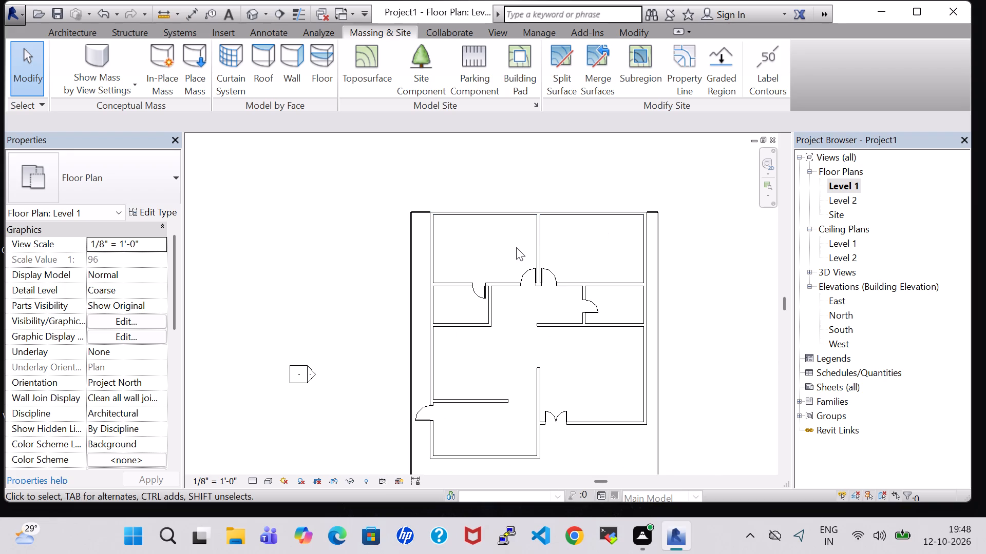
scroll(517, 250, down, 1)
middle_drag(699, 315, 697, 315)
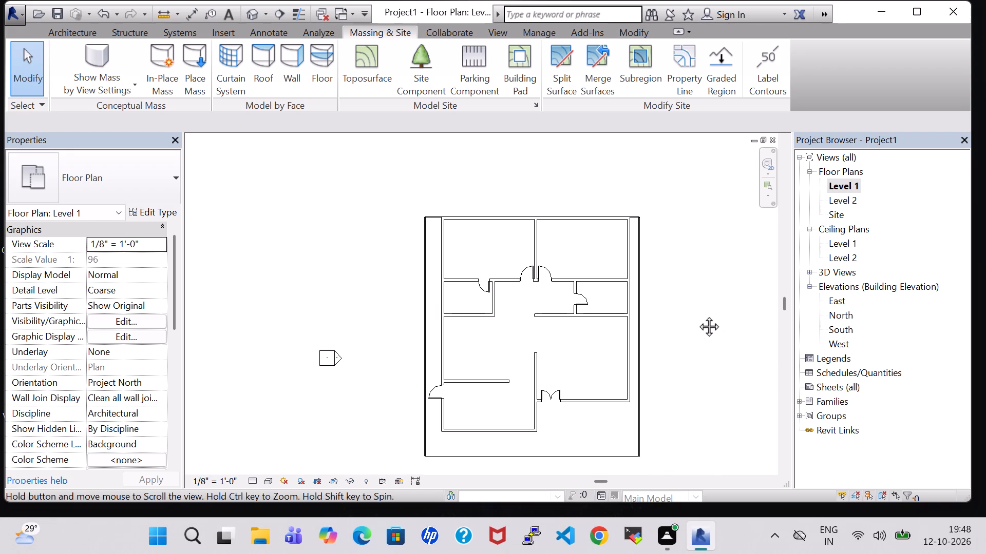
middle_drag(697, 315, 672, 286)
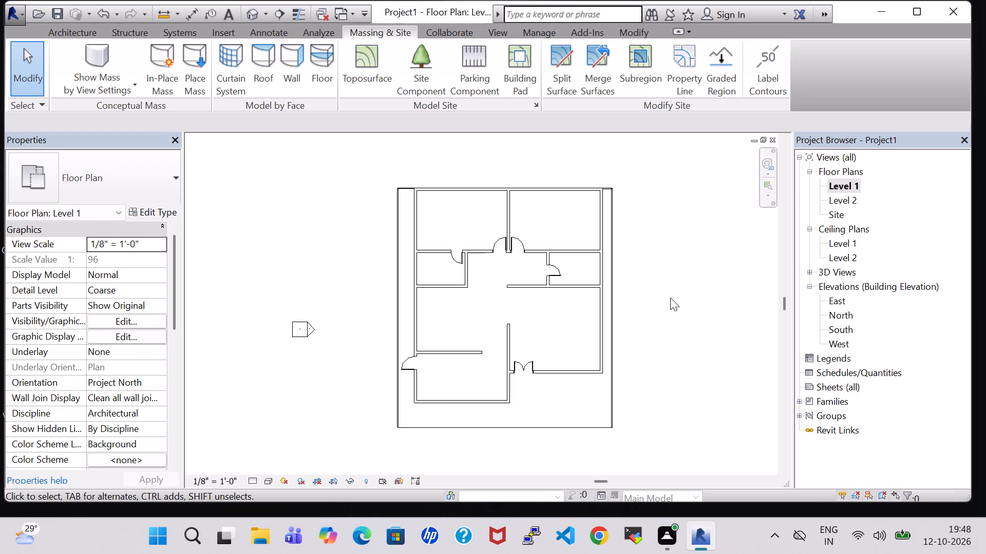
middle_drag(670, 298, 670, 290)
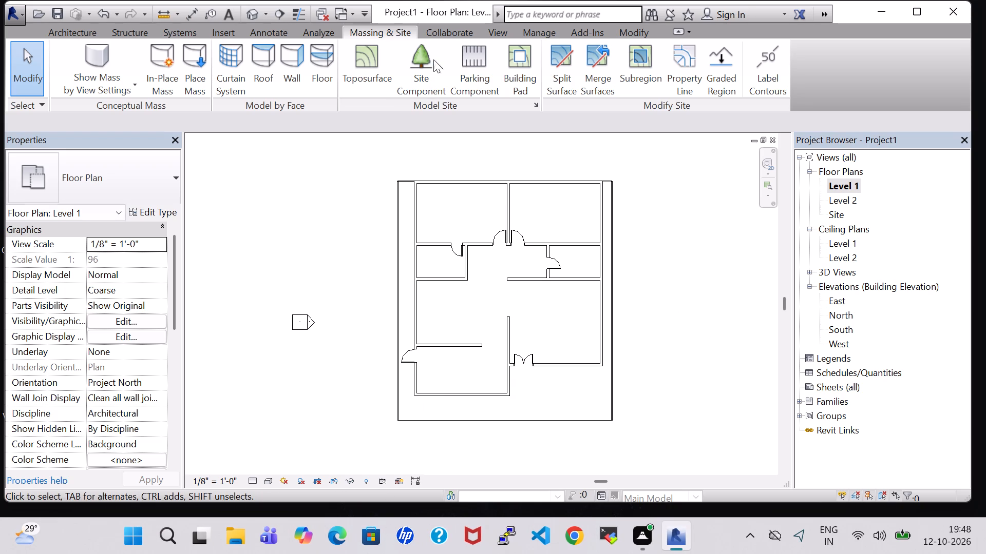
click(65, 34)
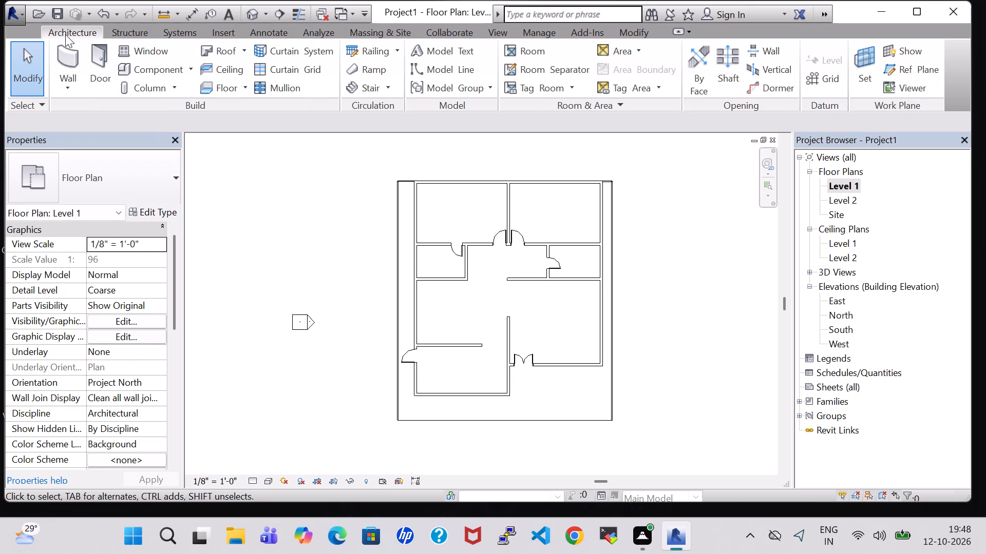
click(514, 57)
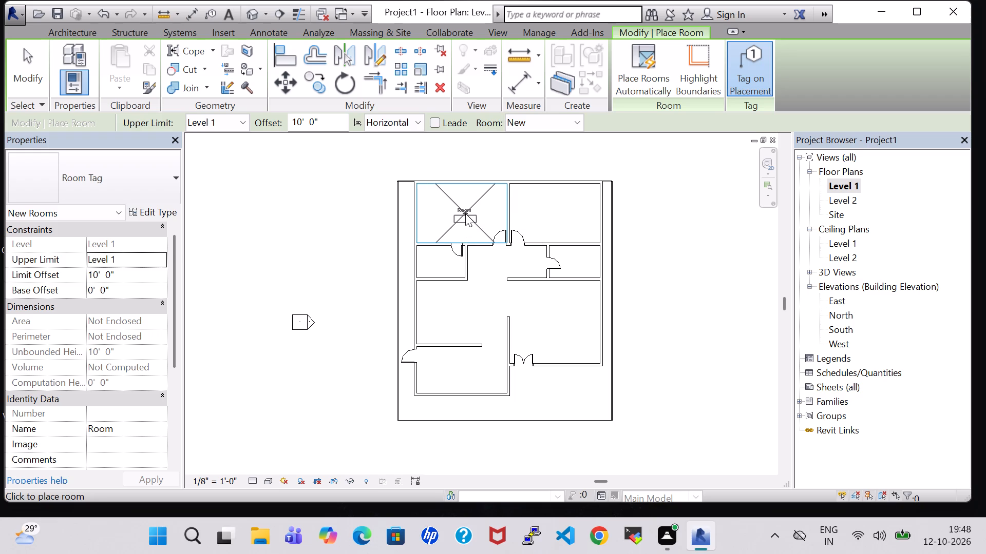
click(465, 213)
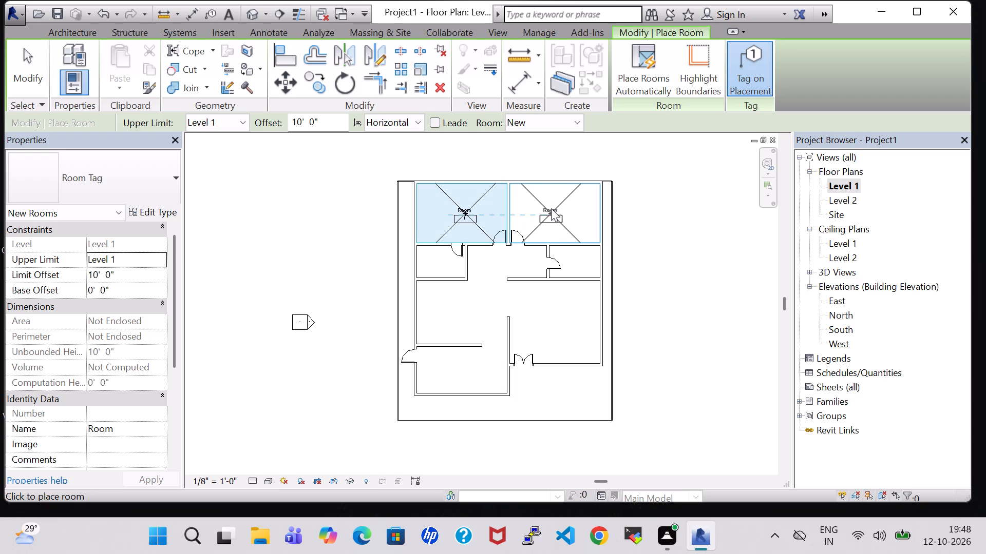
click(557, 207)
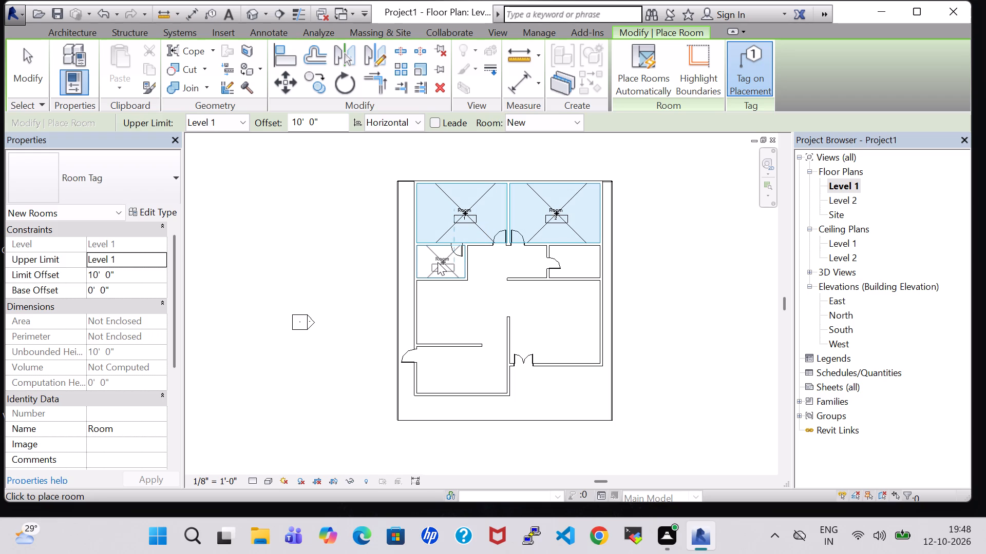
click(438, 262)
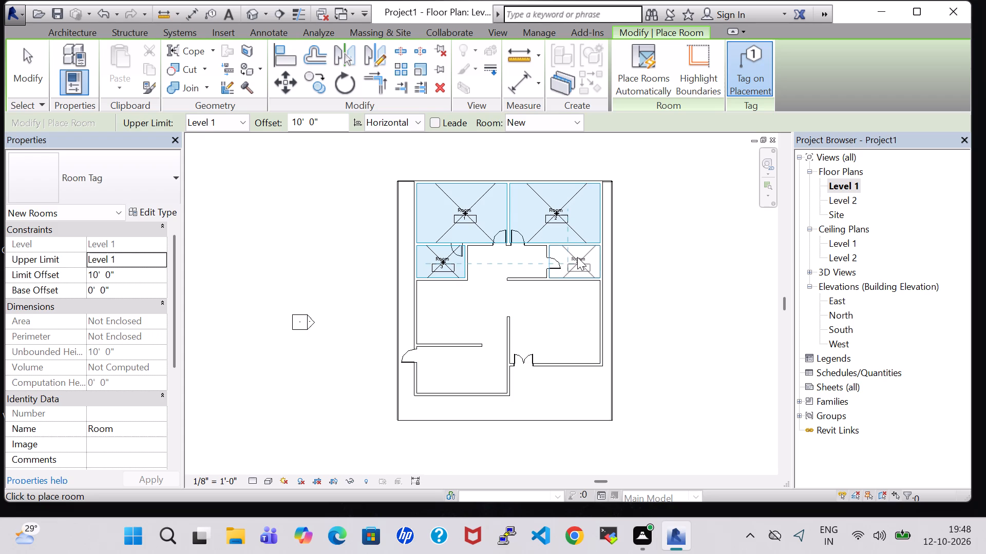
click(577, 257)
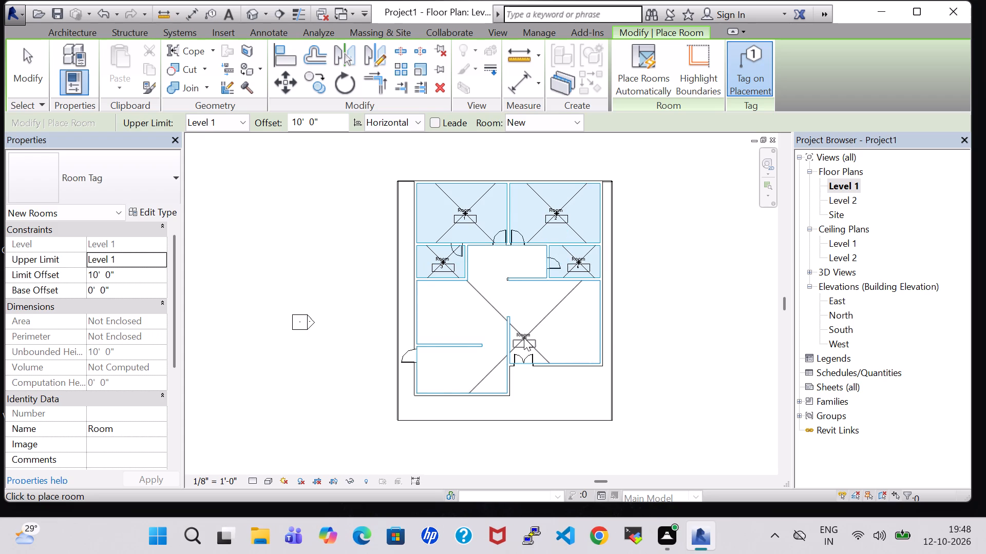
Place three more tagged rooms in the open-plan area: the southwest space, the west-central space and the east space by the double door.
click(457, 368)
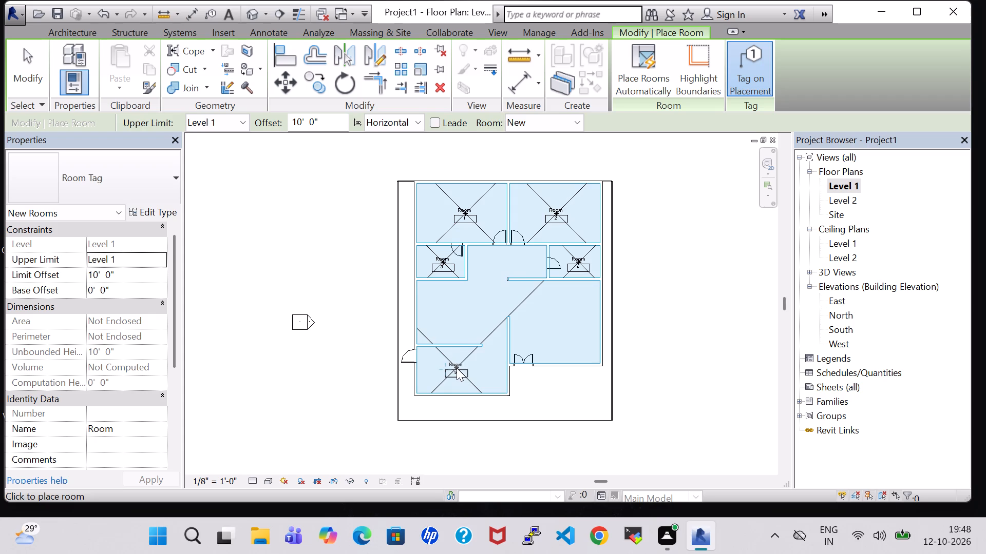
click(457, 308)
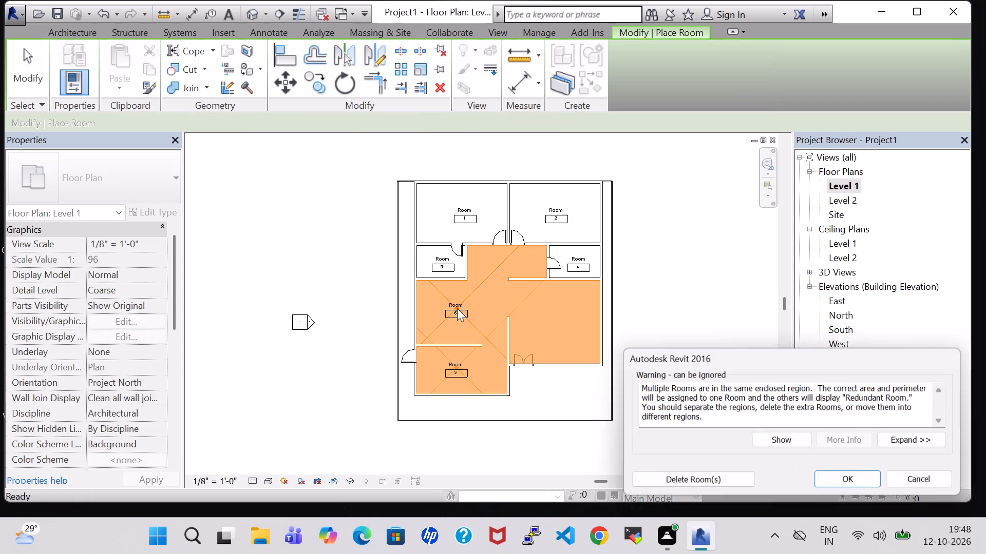
click(855, 479)
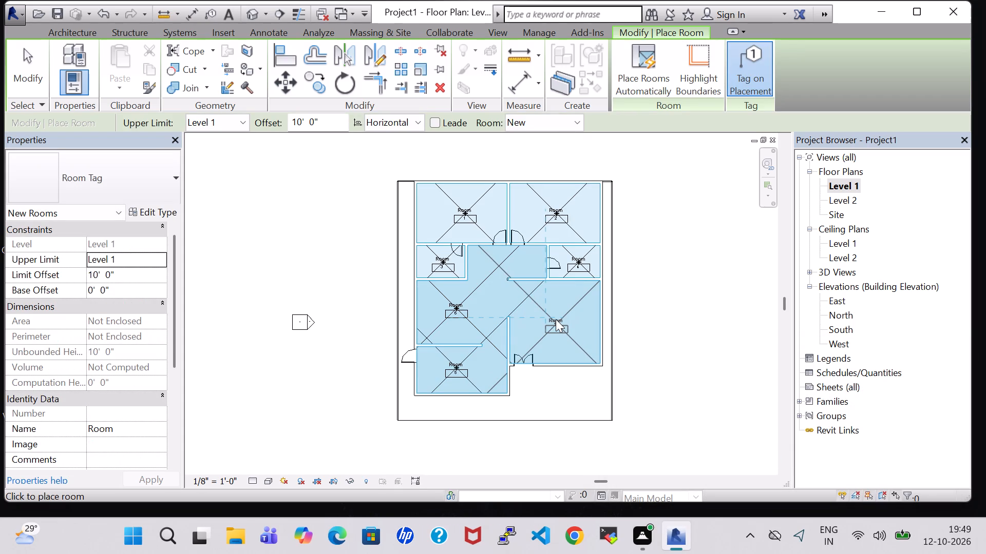
click(556, 316)
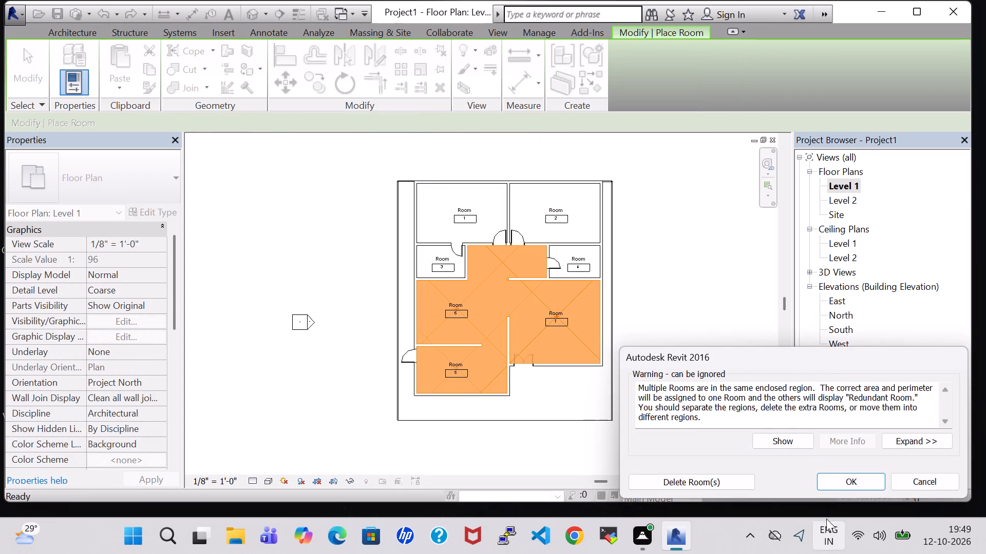
click(828, 484)
scroll(727, 360, down, 2)
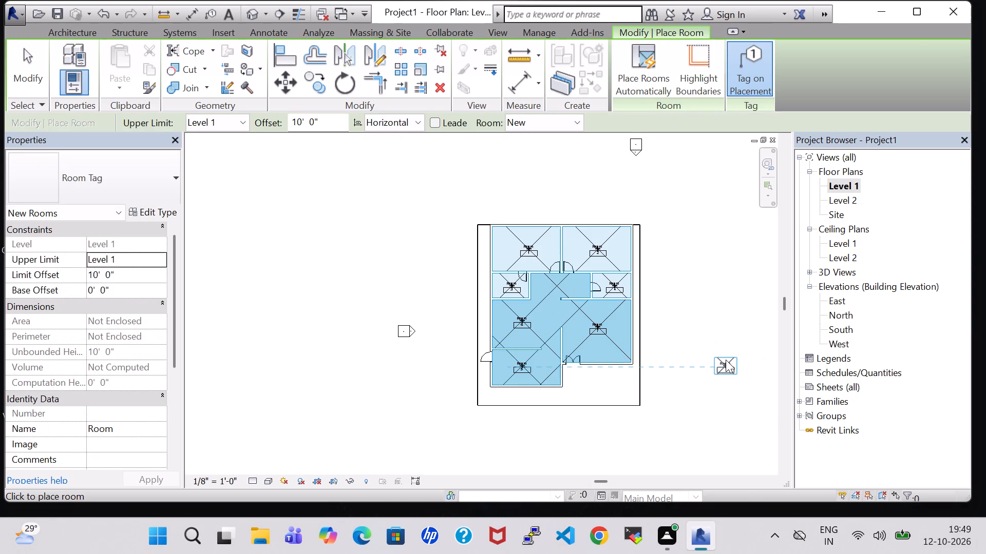
key(Escape)
scroll(726, 360, up, 3)
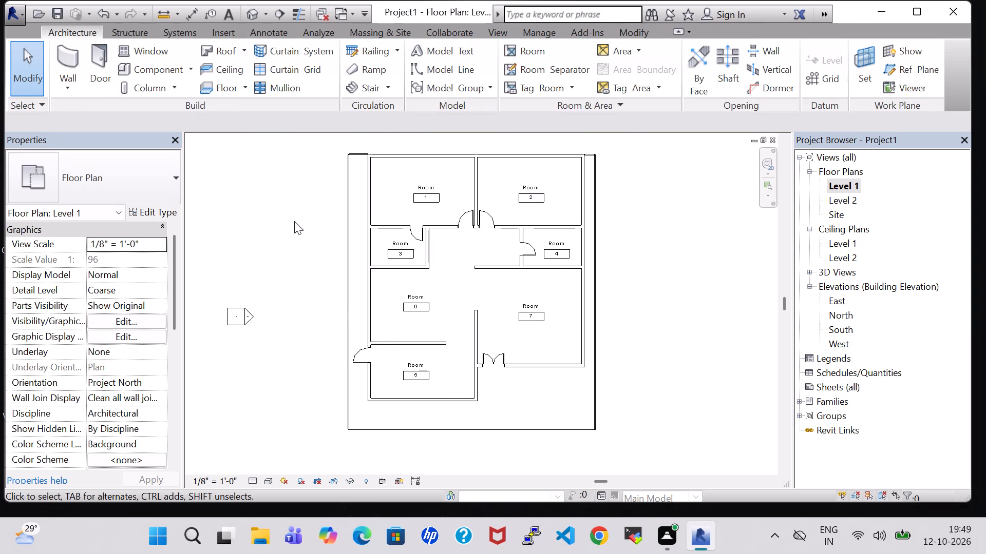
Turn off Show Room Number in the Room Tag type properties.
click(408, 300)
click(156, 212)
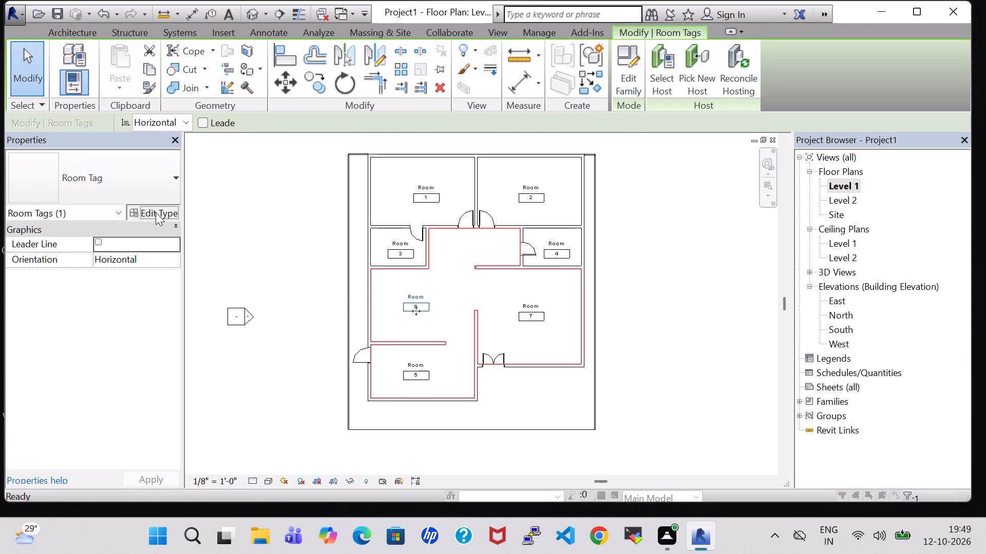
click(701, 238)
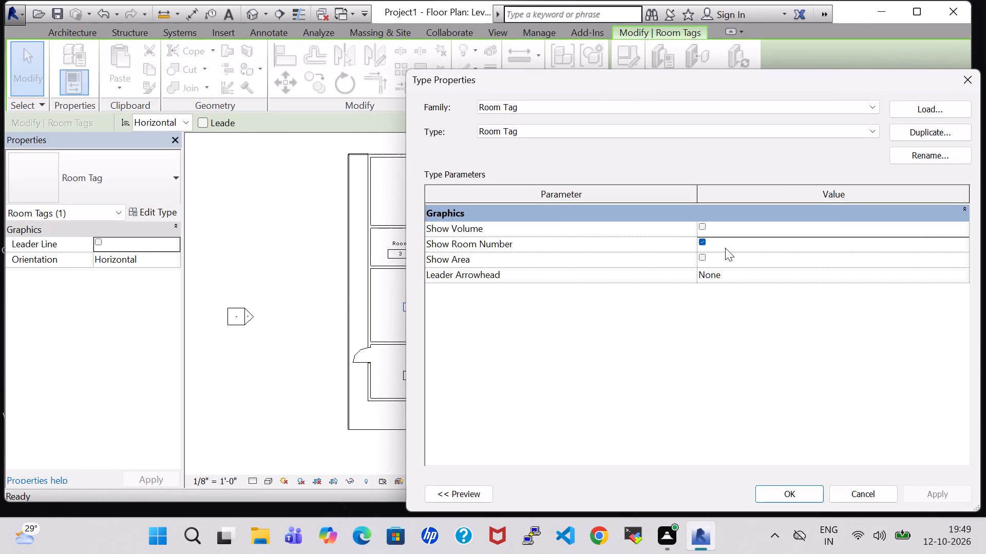
click(704, 244)
click(941, 499)
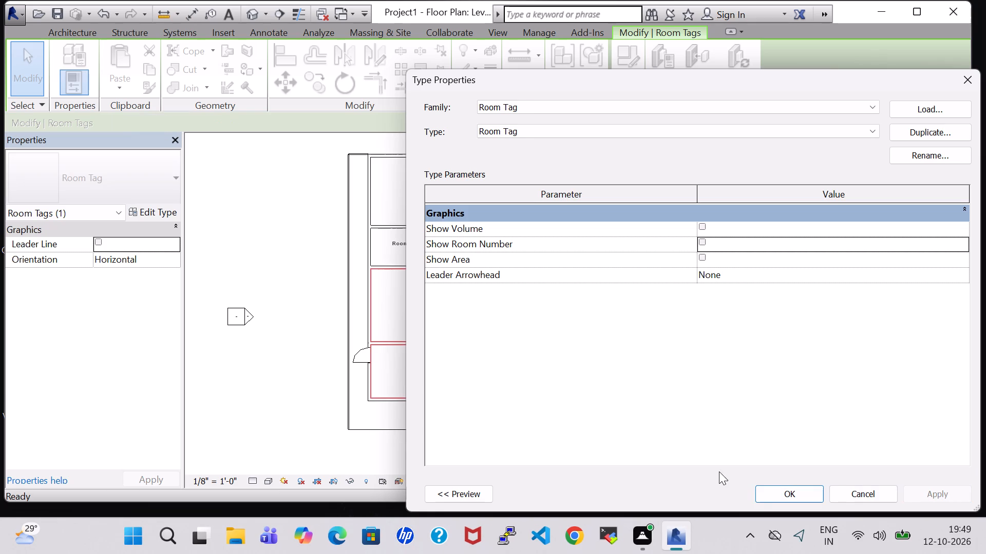
click(793, 491)
click(646, 327)
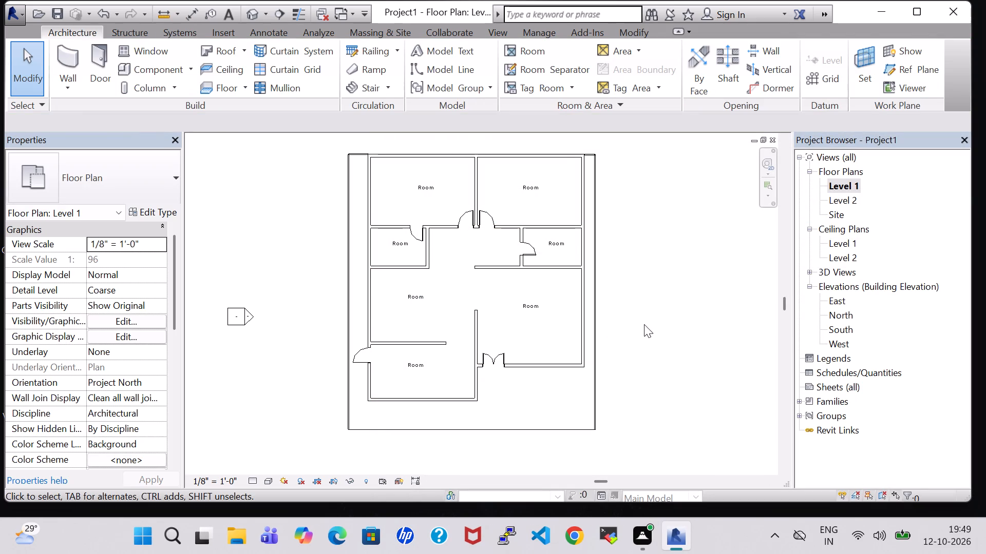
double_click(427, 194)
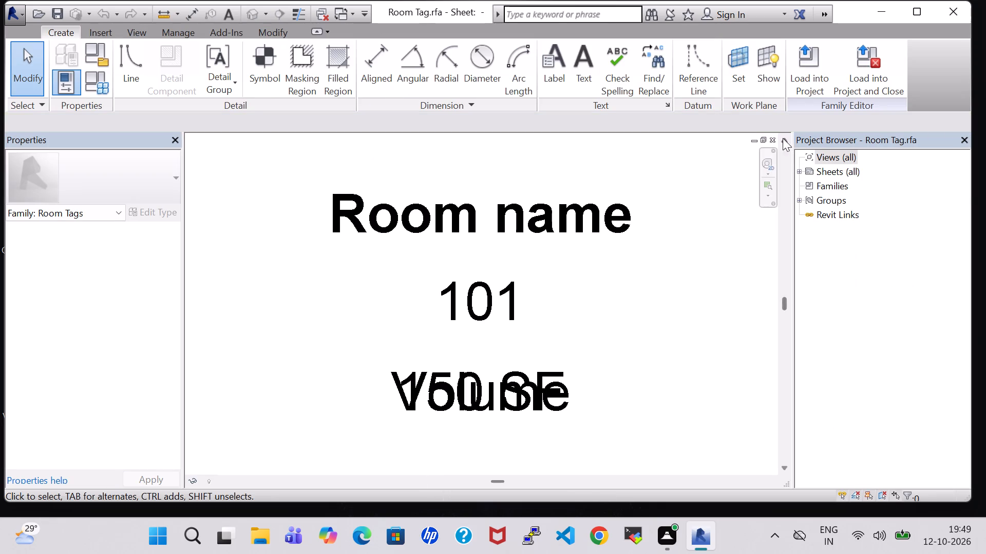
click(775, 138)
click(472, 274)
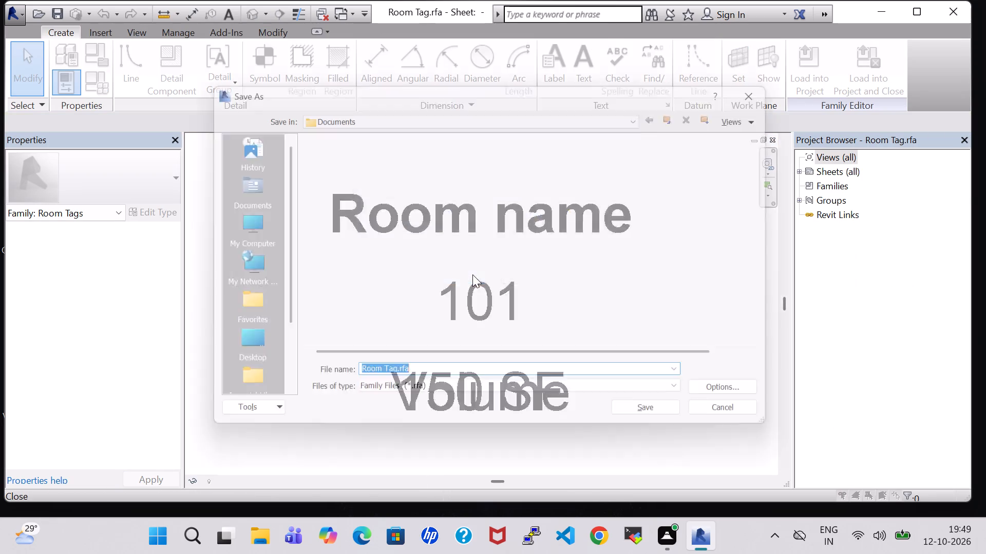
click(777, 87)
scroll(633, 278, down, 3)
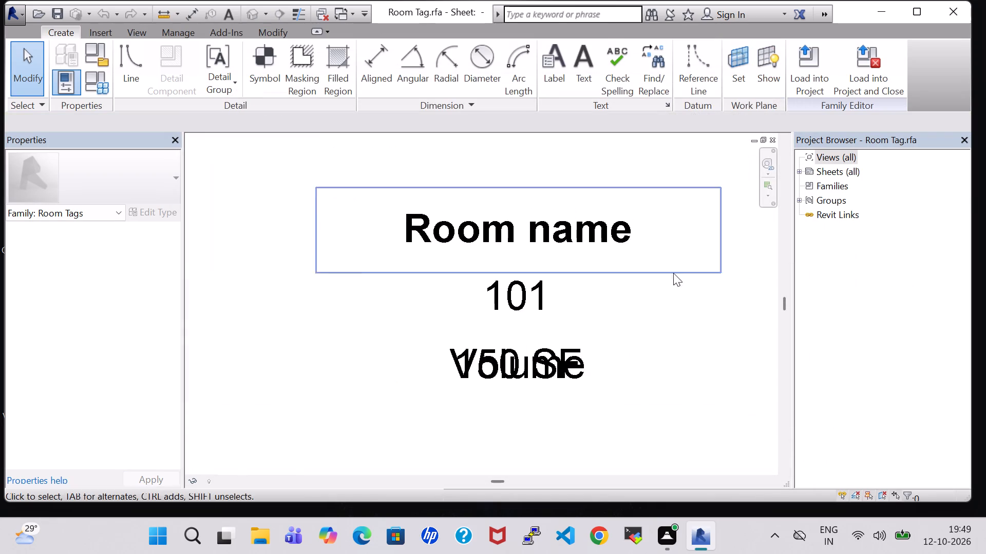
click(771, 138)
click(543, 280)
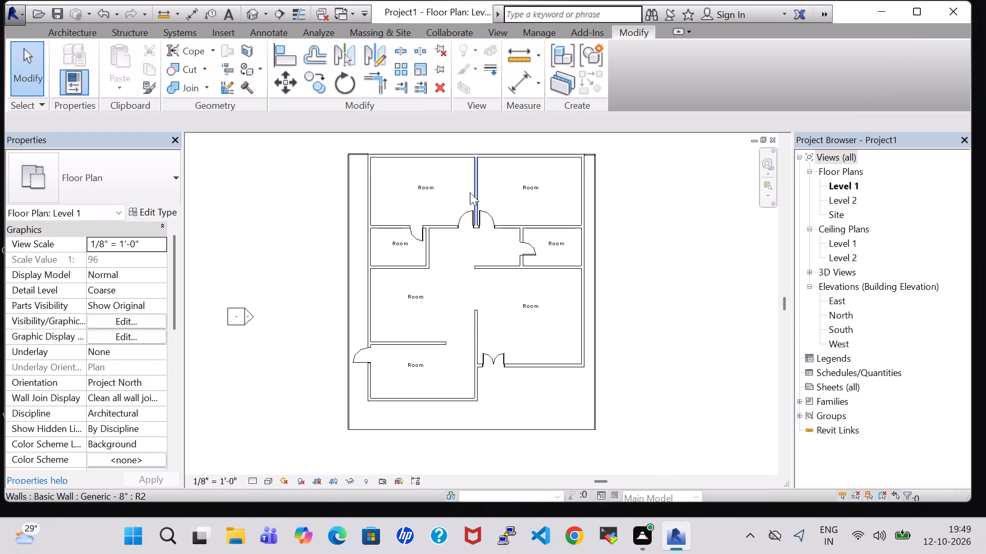
Rename the northwest room as M BED ROOM.
scroll(449, 190, up, 2)
middle_drag(449, 190, 462, 250)
scroll(449, 190, down, 1)
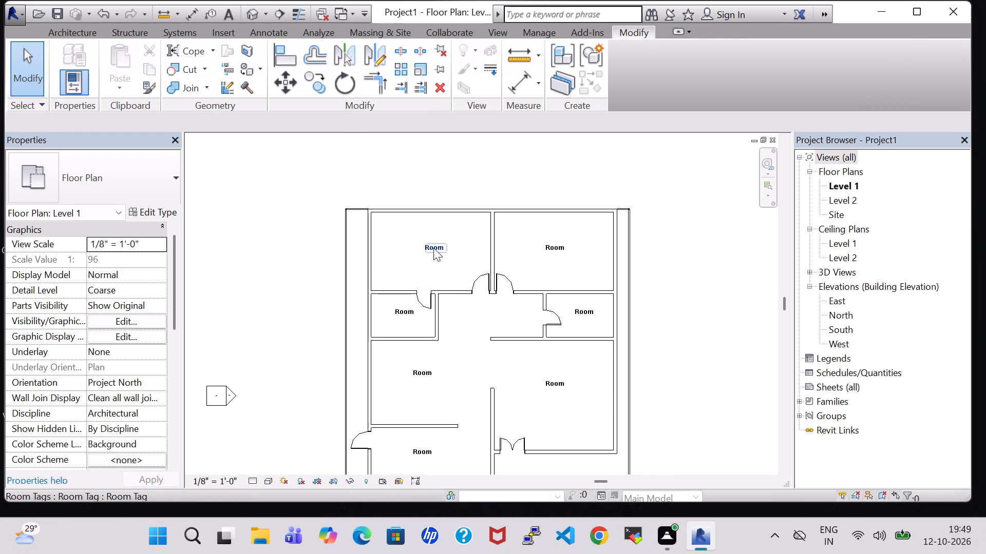
double_click(434, 247)
key(BackSpace)
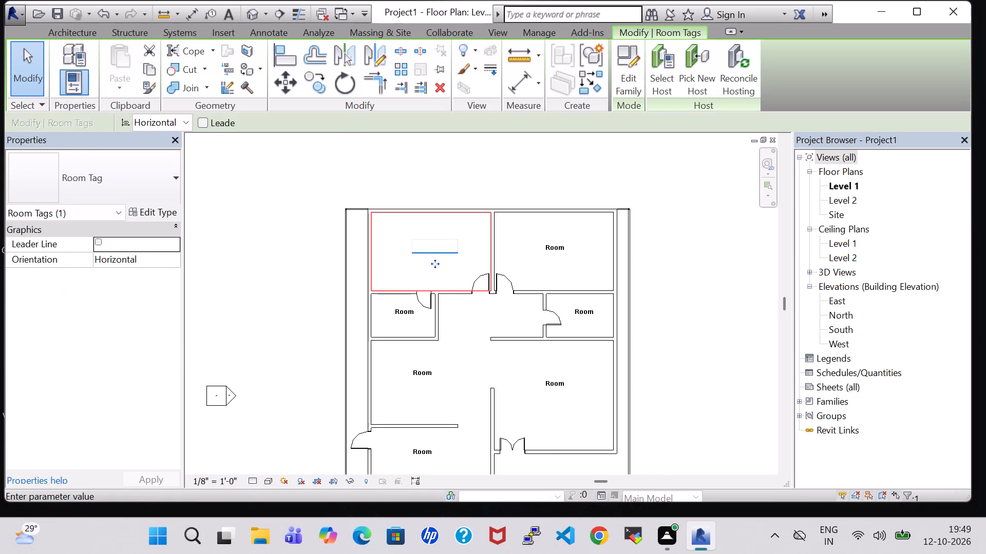
text(M)
key(space)
text(BED ROOM)
key(Return)
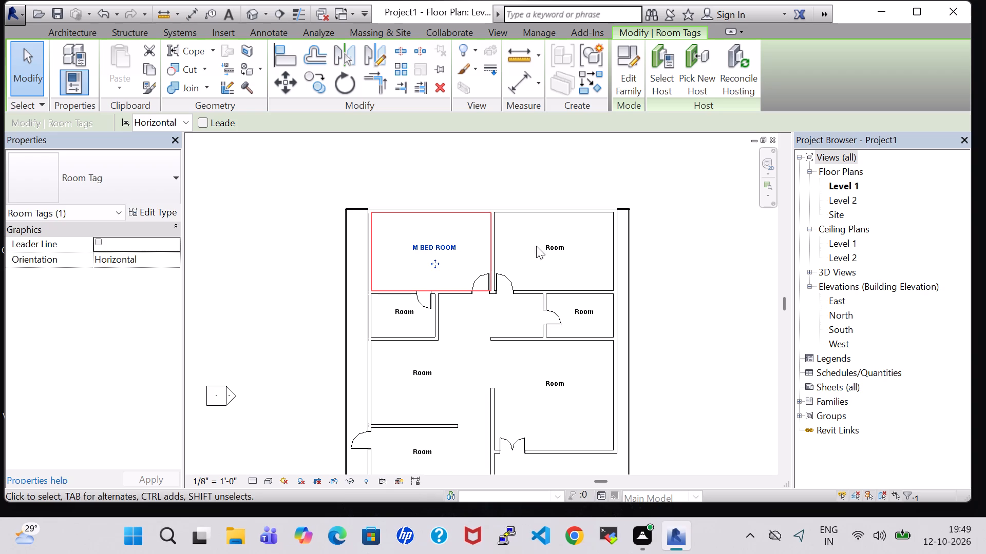
Rename the northeast room as M BED ROOM.
double_click(561, 247)
key(BackSpace)
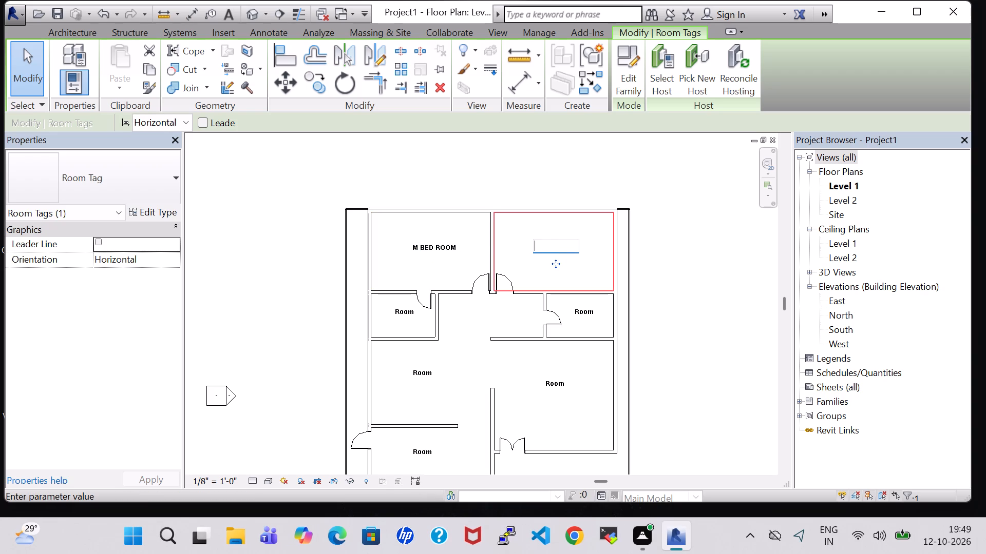
text(M BED ROOM)
key(Return)
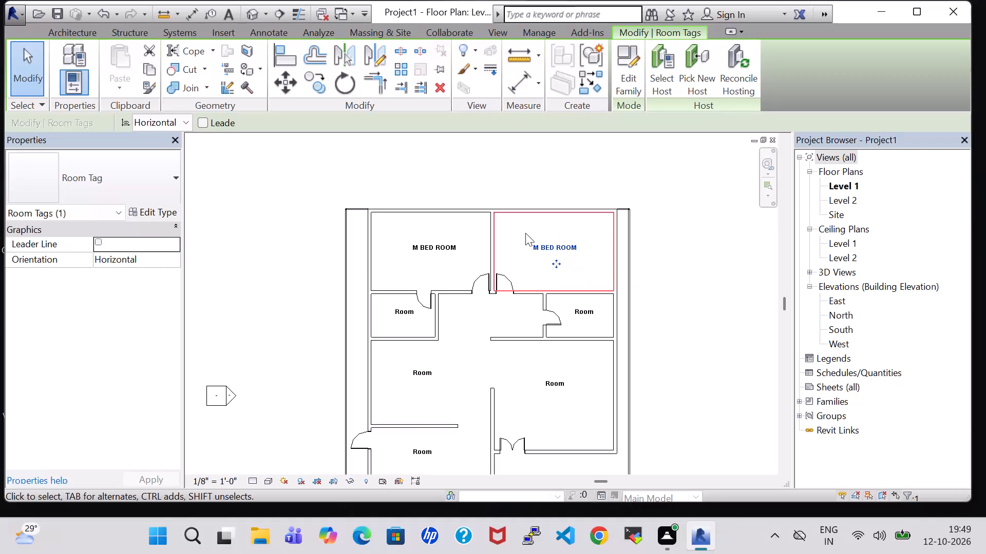
Rename the small room below the northwest bedroom as TOILET.
double_click(400, 312)
key(BackSpace)
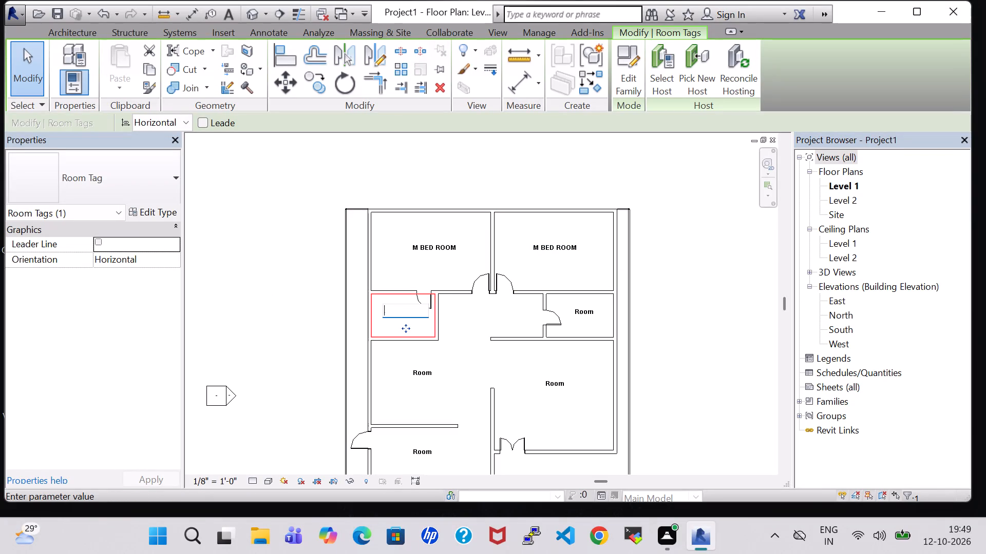
text(TOILET)
key(Return)
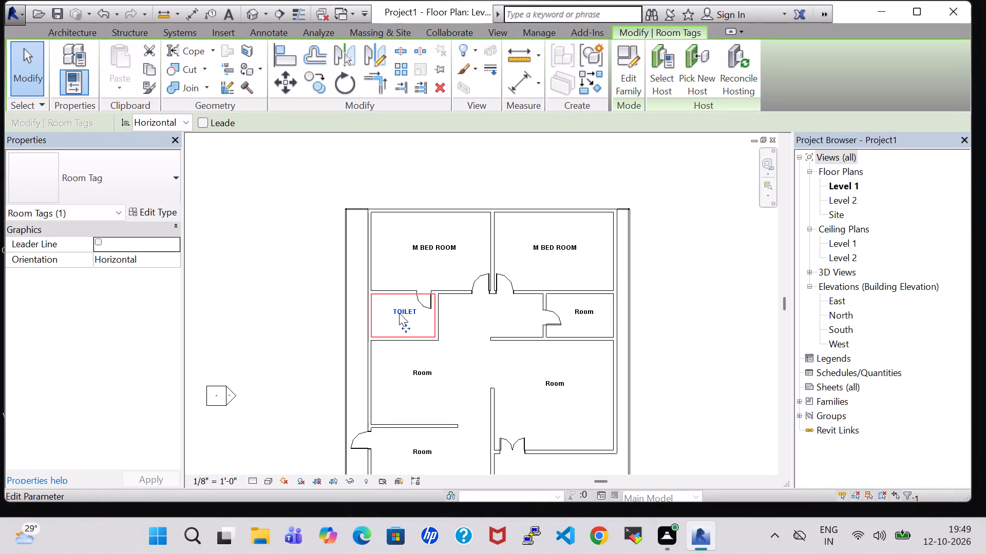
Rename the small room below the northeast bedroom as TOILET.
double_click(584, 308)
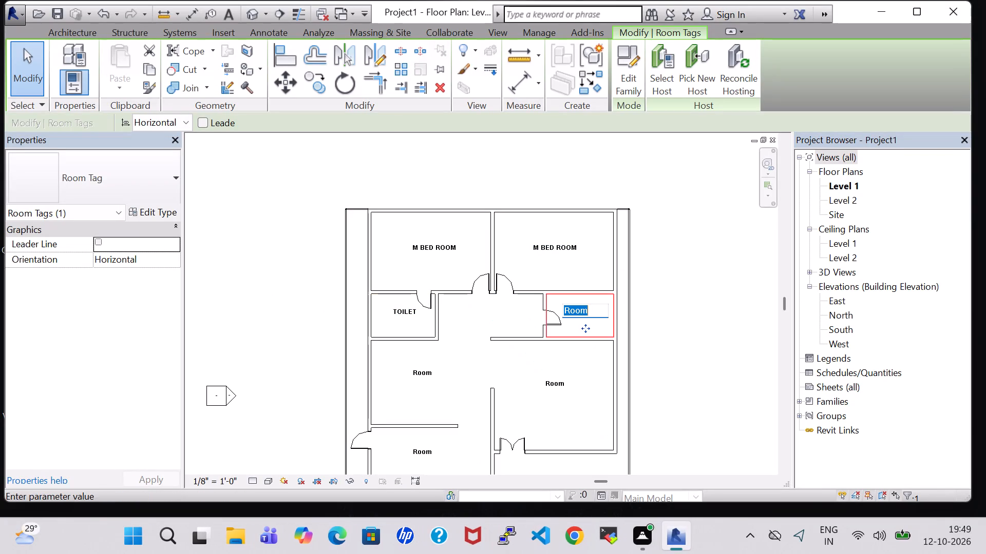
key(BackSpace)
text(TOILET)
key(Return)
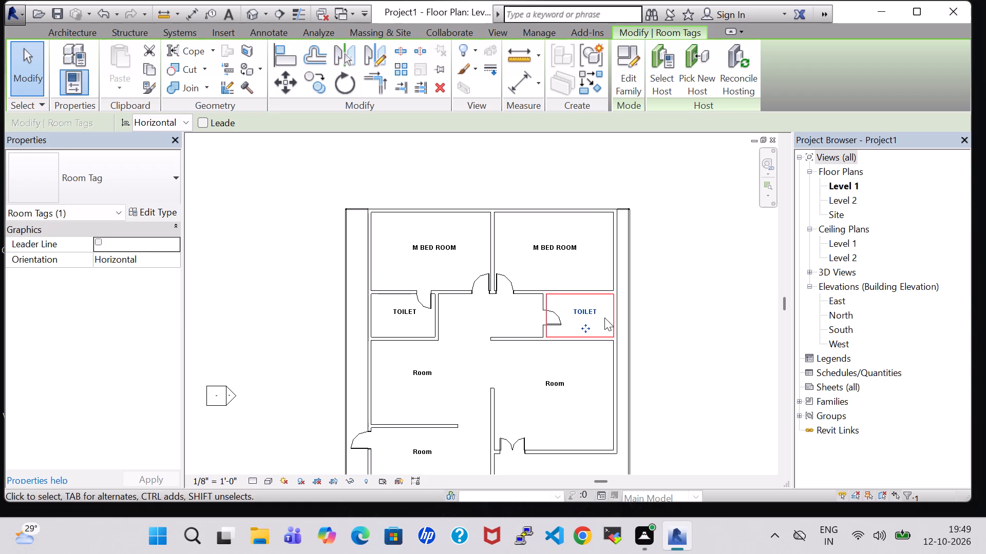
click(653, 321)
Rename the room below the west toilet, above the kitchen space, as DINNING.
middle_drag(652, 349, 649, 349)
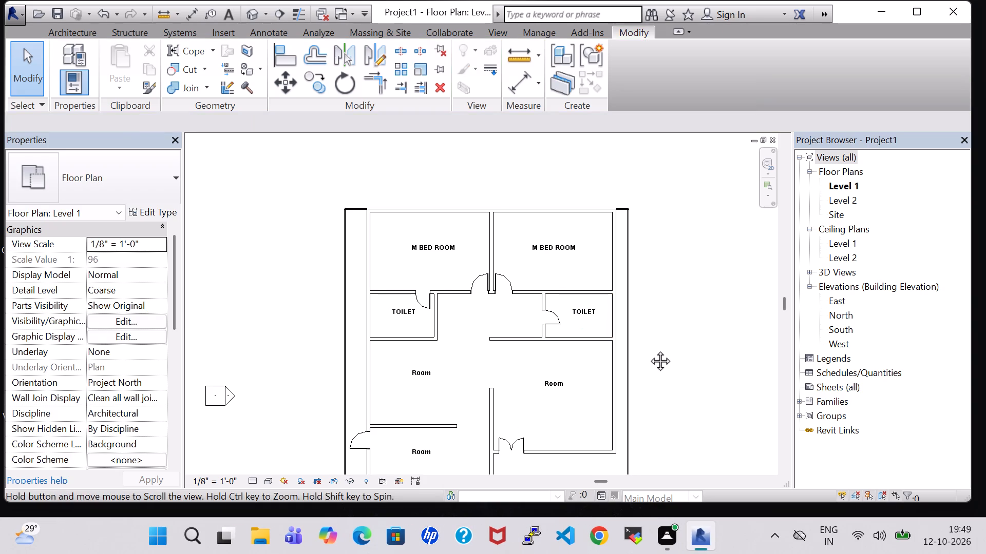
middle_drag(649, 349, 642, 316)
middle_drag(662, 329, 632, 319)
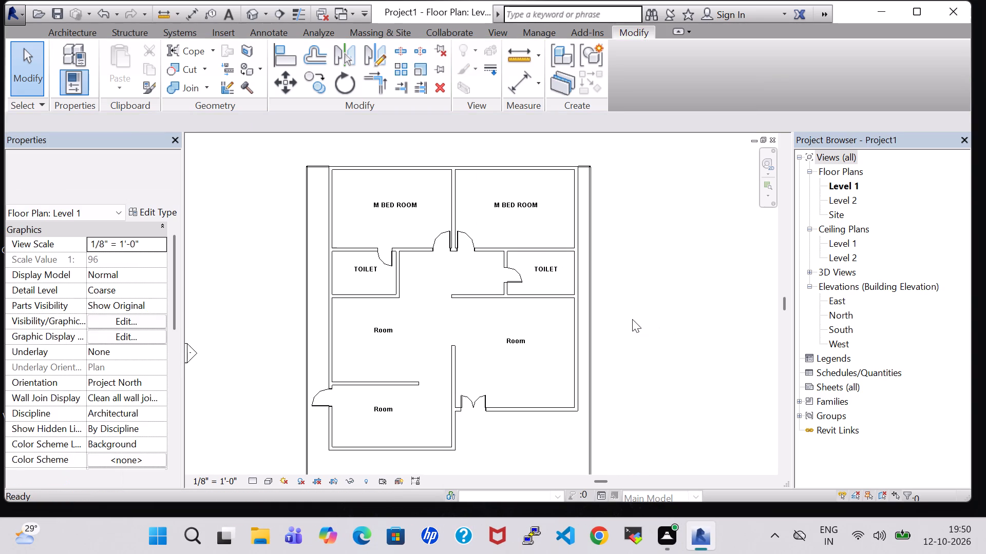
double_click(373, 332)
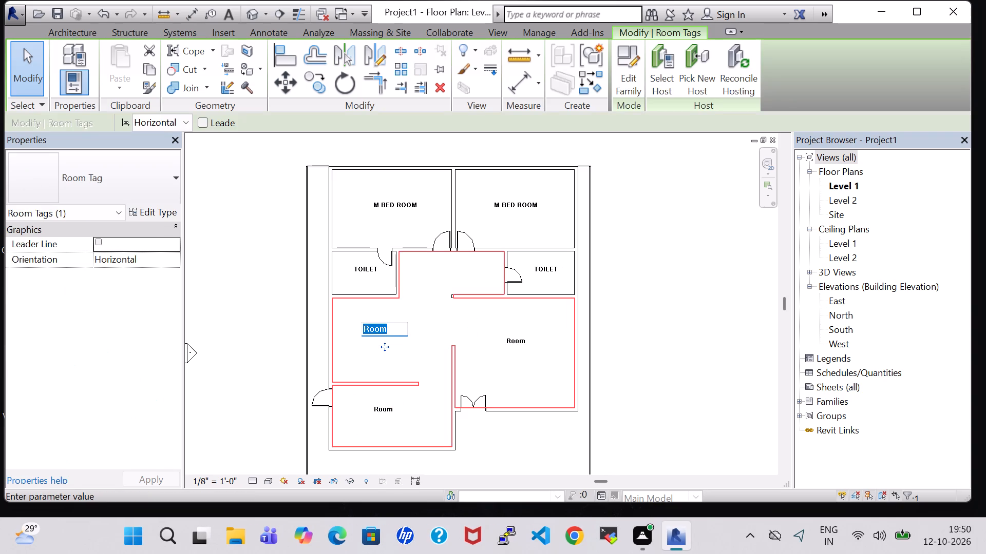
key(BackSpace)
text(DINNING)
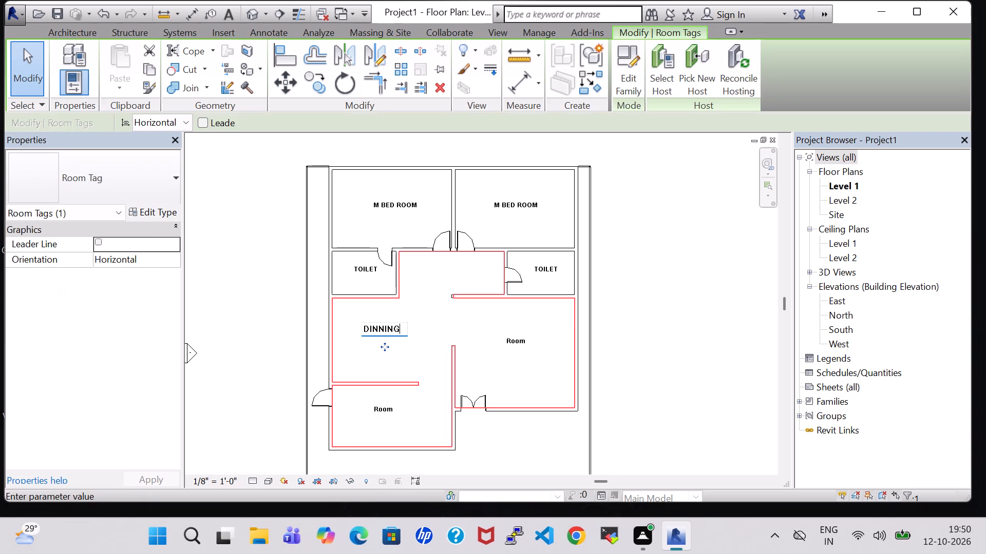
key(Return)
click(641, 324)
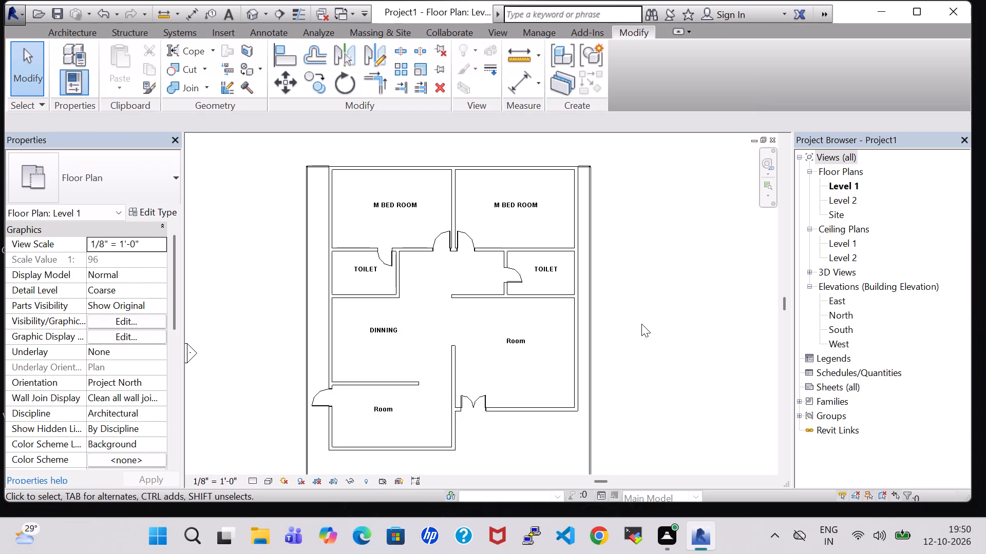
Rename the large room on the east side of the plan as HALL.
double_click(521, 340)
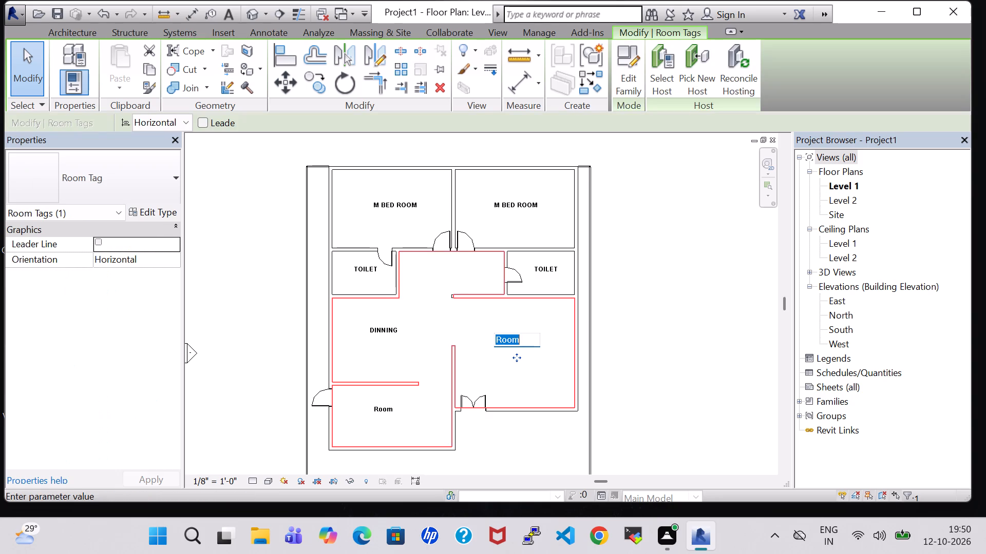
key(BackSpace)
text(HALL)
key(Return)
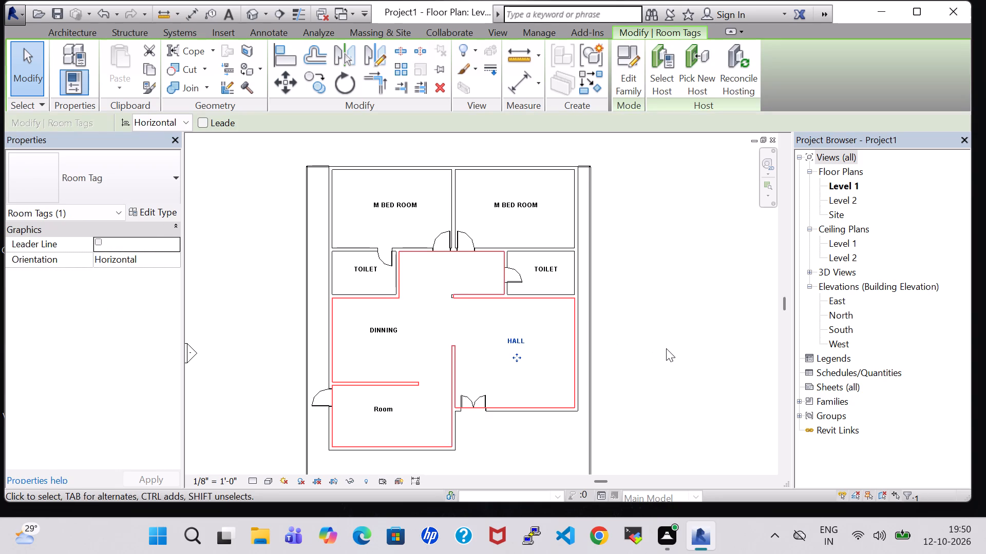
click(666, 348)
Rename the southwest room as KITCHEN.
double_click(386, 414)
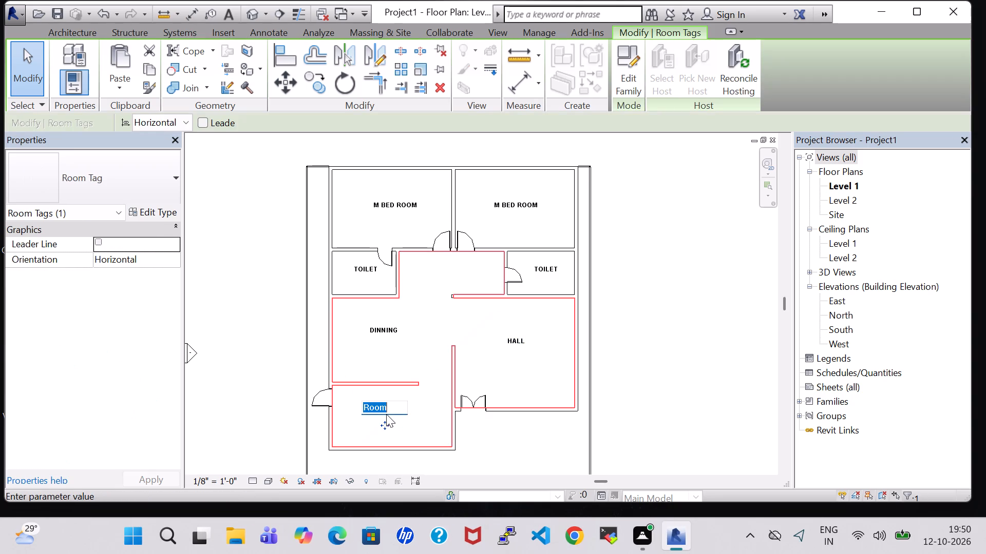
key(BackSpace)
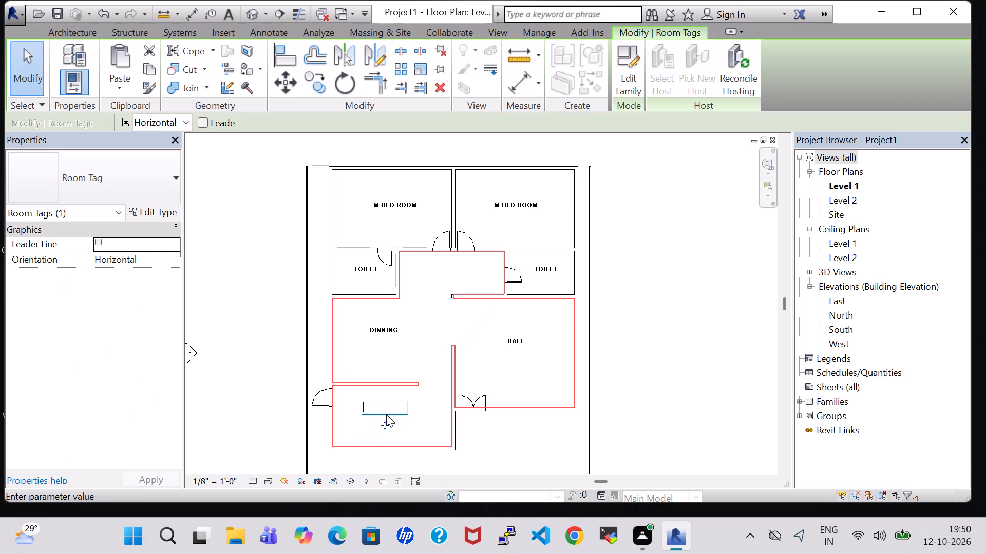
text(KITCHEN)
key(Return)
click(659, 384)
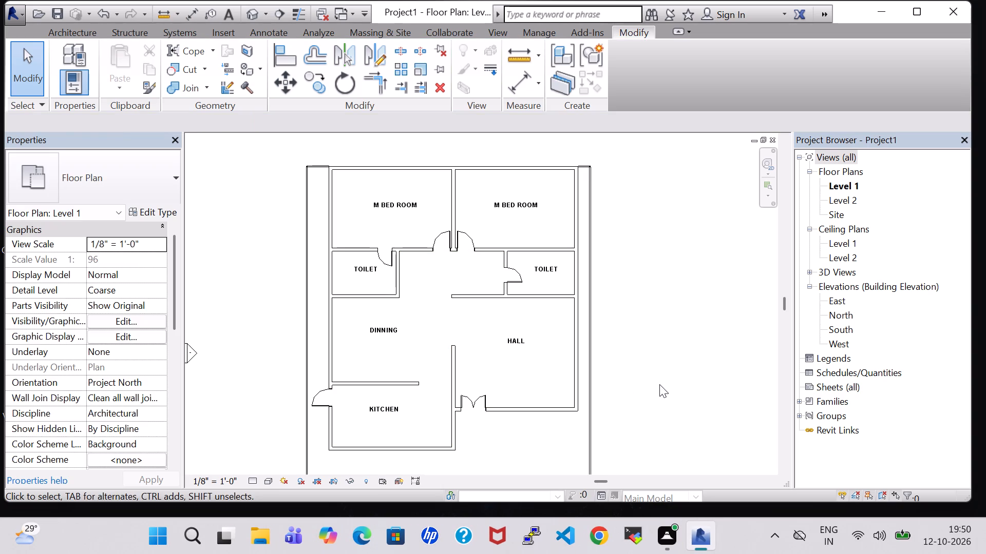
Place a tagged room in the outer area south of the hall's double door.
middle_click(658, 323)
scroll(658, 320, down, 2)
middle_drag(656, 316, 625, 294)
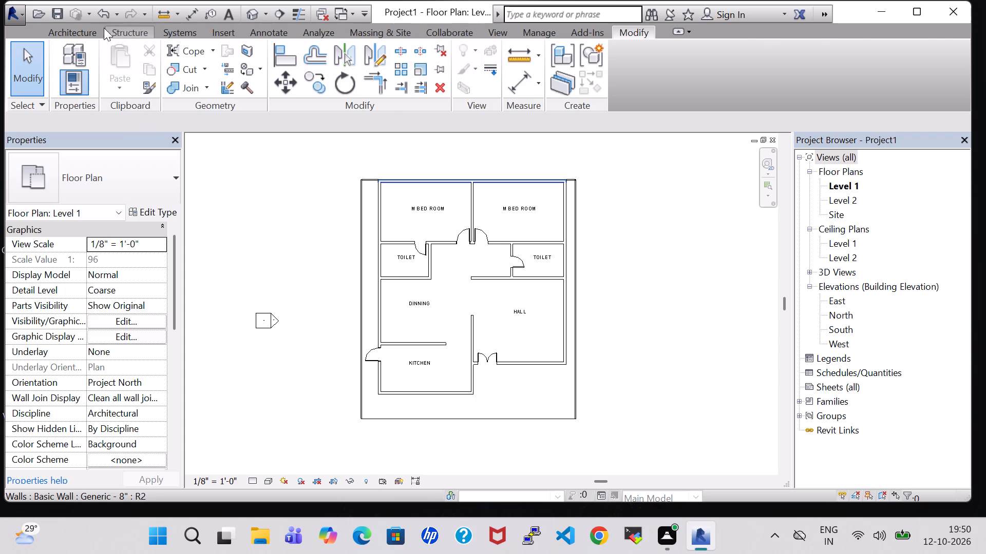
click(88, 29)
click(523, 54)
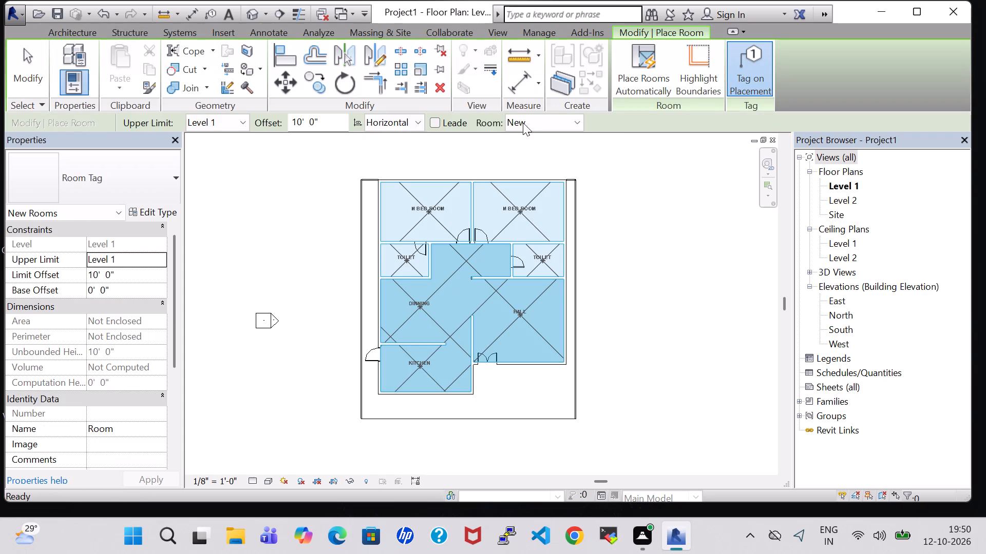
click(519, 388)
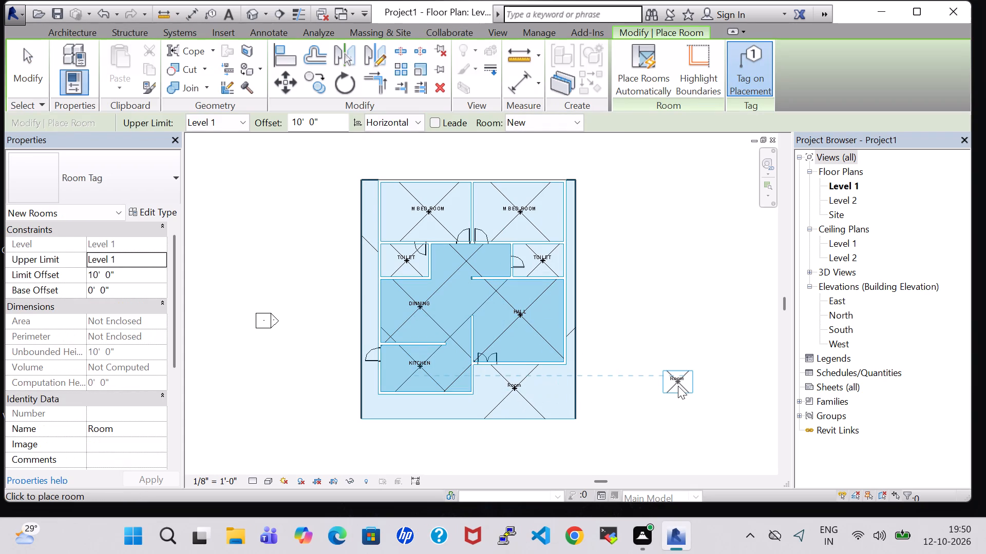
key(Escape)
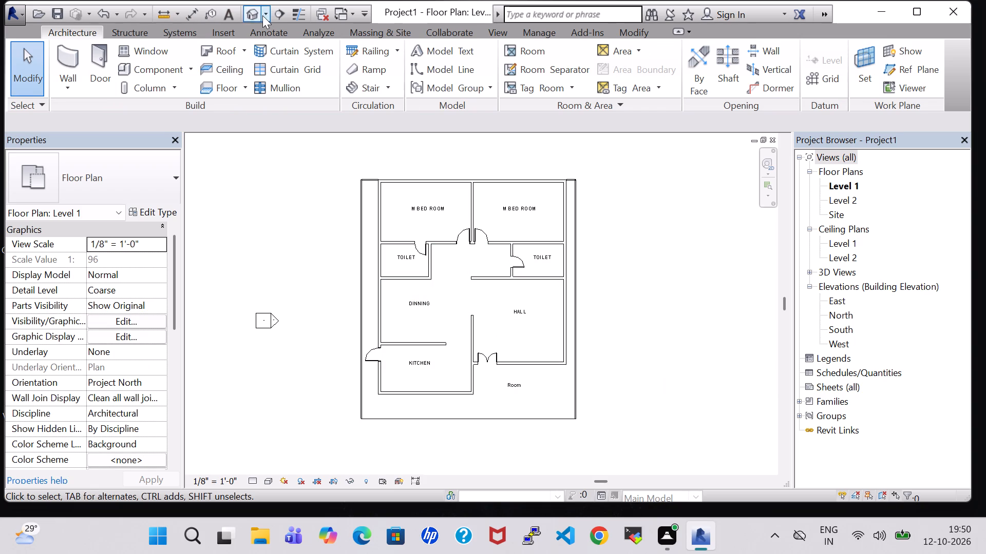
Load the RPC Beetle family from the Entourage folder as a component for the Level 1 floor plan.
click(249, 12)
middle_drag(547, 423, 483, 415)
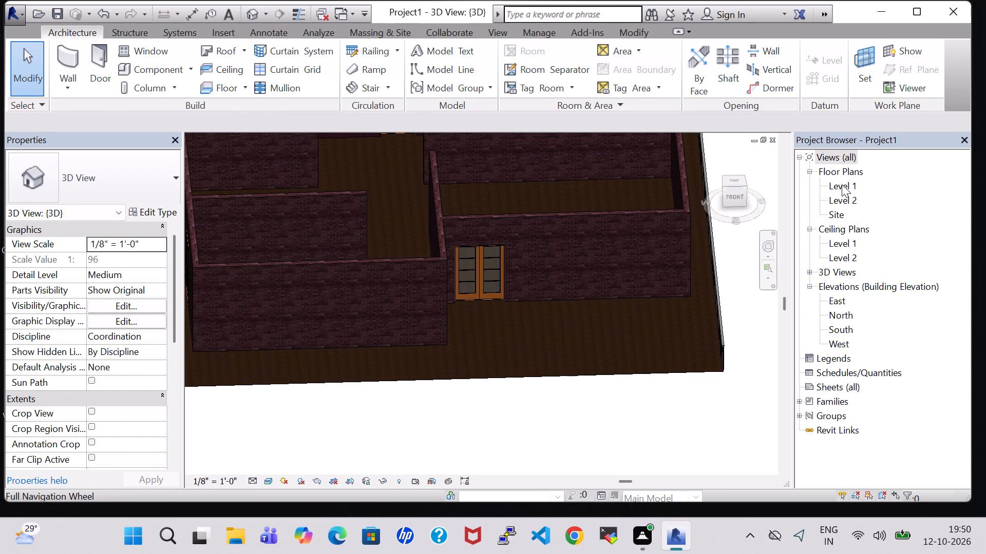
double_click(842, 184)
scroll(710, 305, down, 3)
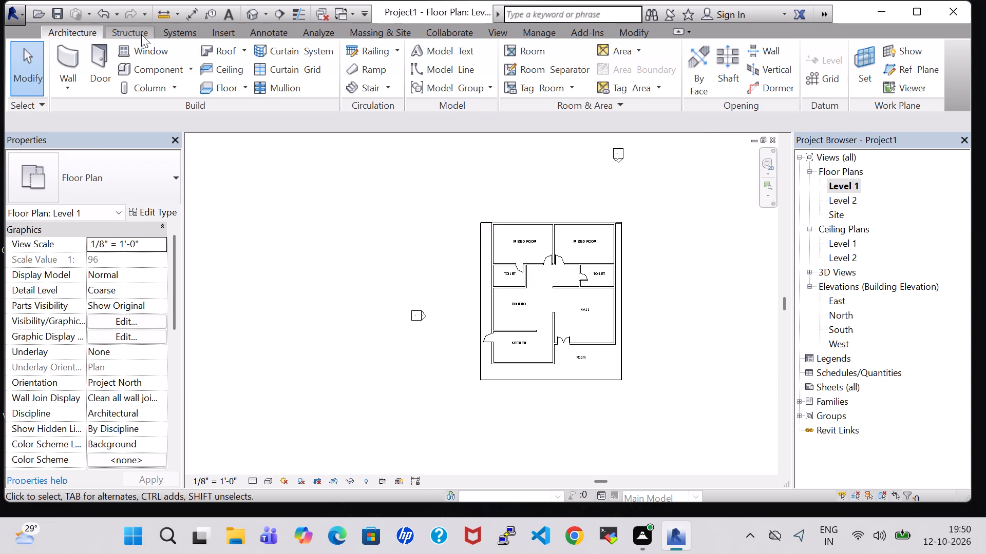
click(147, 68)
click(639, 82)
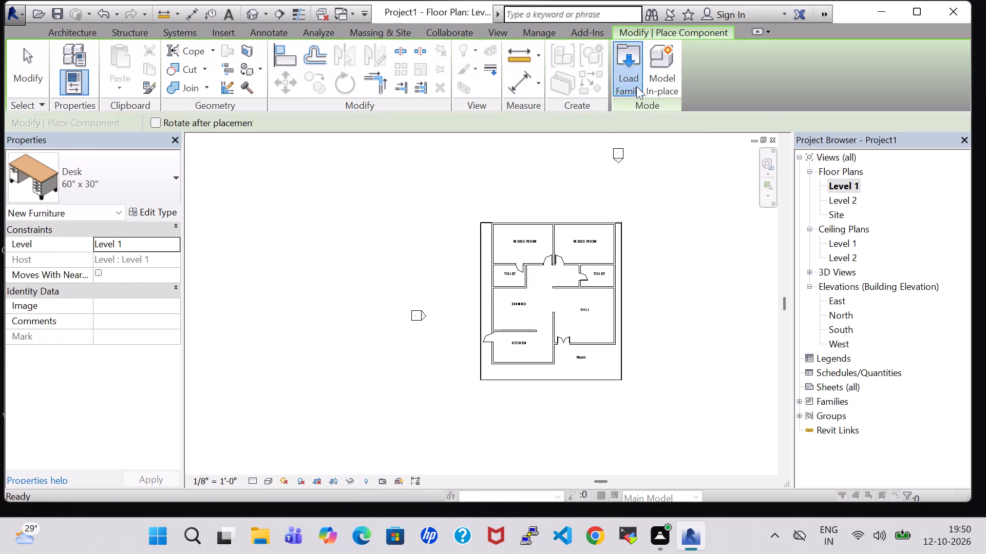
scroll(513, 256, down, 1)
scroll(425, 260, down, 2)
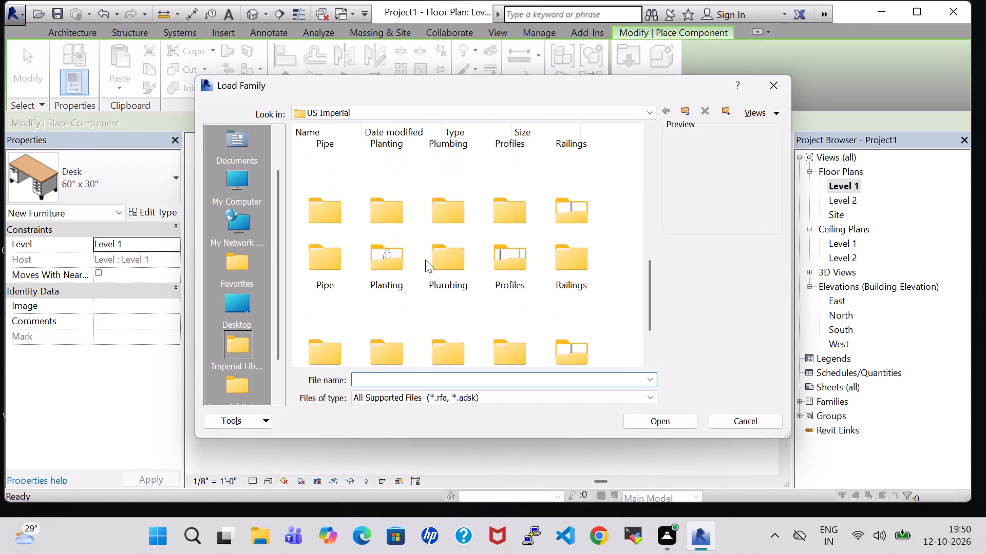
scroll(415, 245, up, 3)
double_click(439, 342)
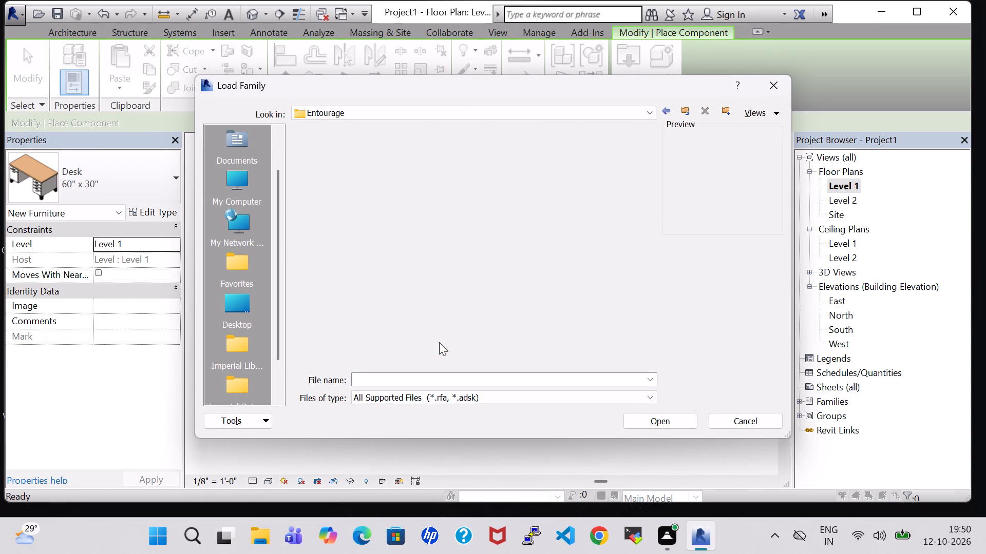
click(324, 185)
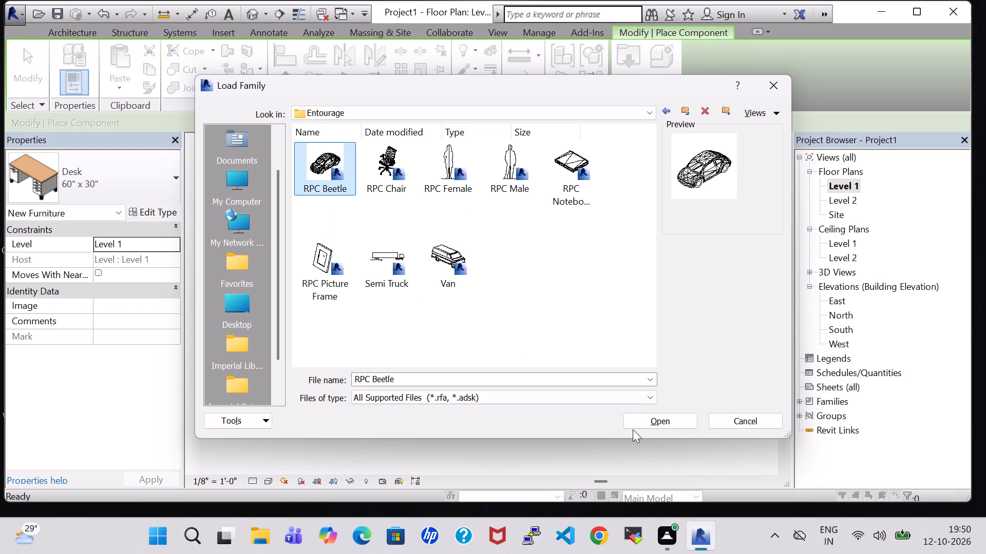
click(638, 425)
Place the RPC Beetle south of the hall, about 4'-9" in from its east wall, and check it in 3D.
scroll(586, 372, up, 3)
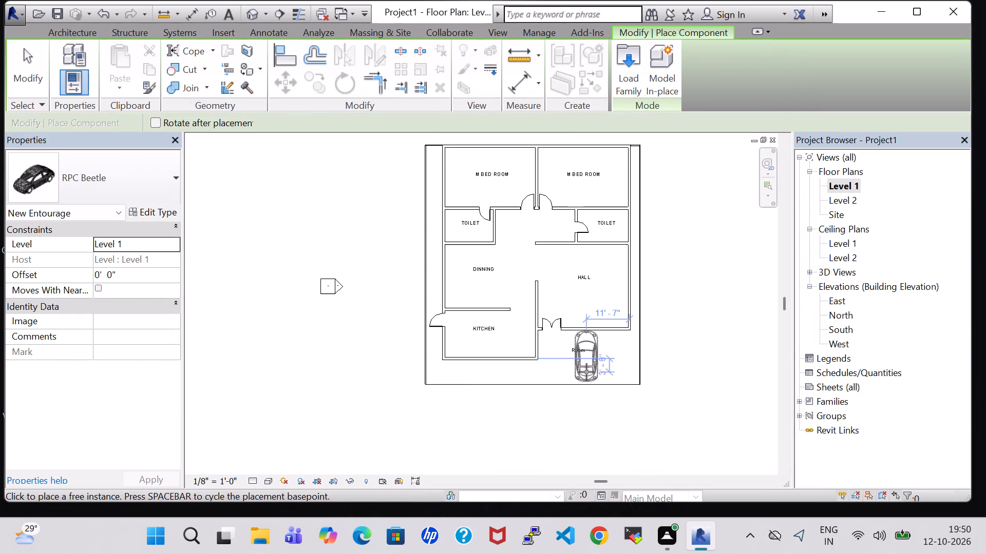
scroll(595, 372, up, 5)
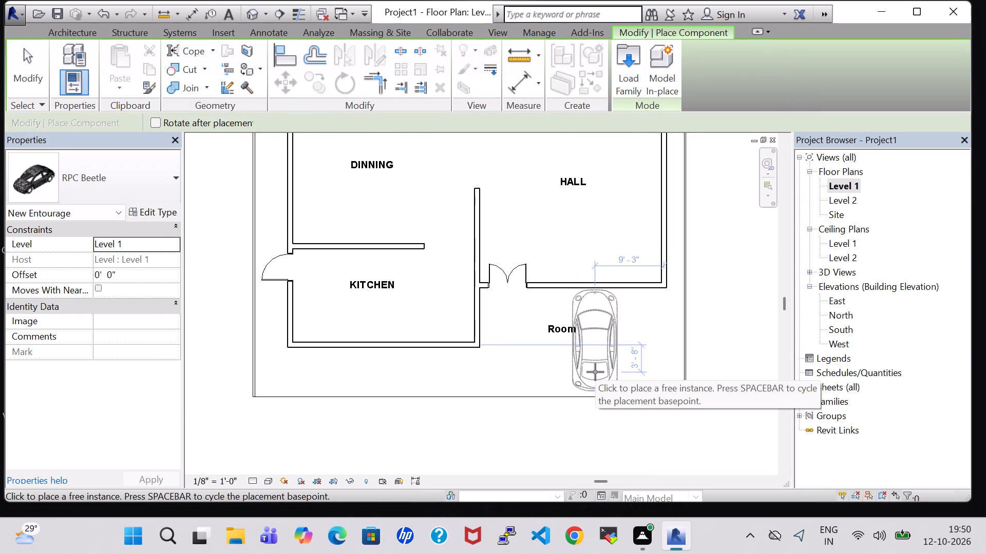
click(629, 372)
key(Escape)
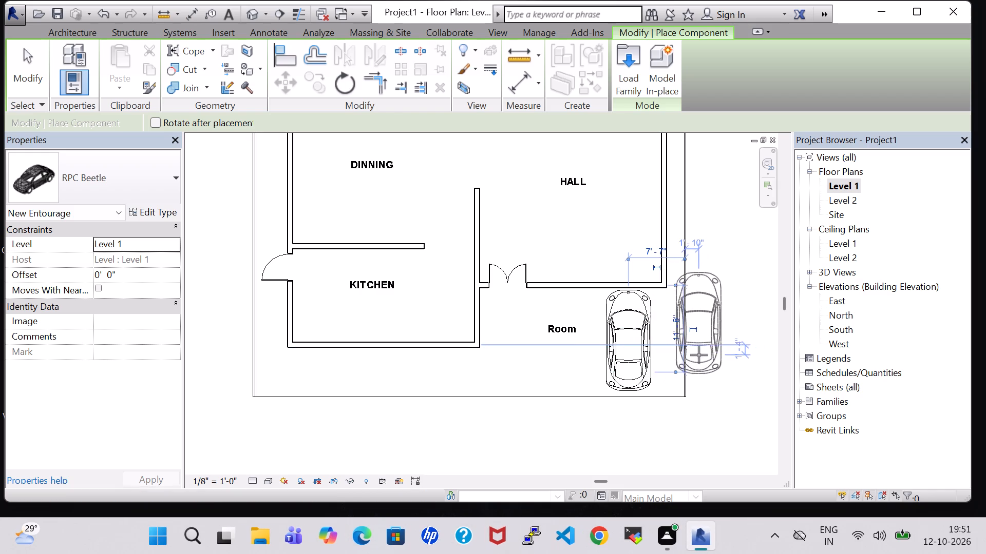
key(Escape)
click(256, 17)
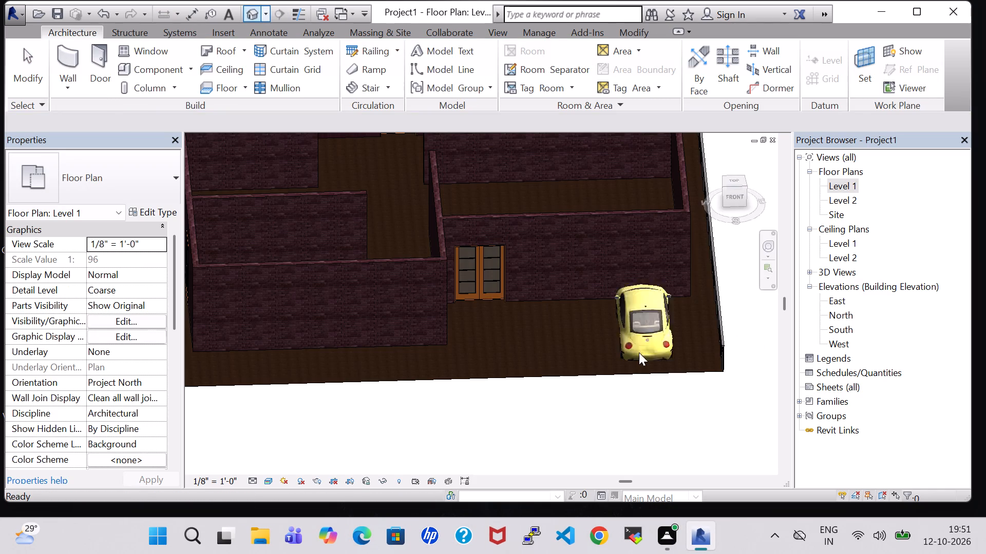
click(620, 398)
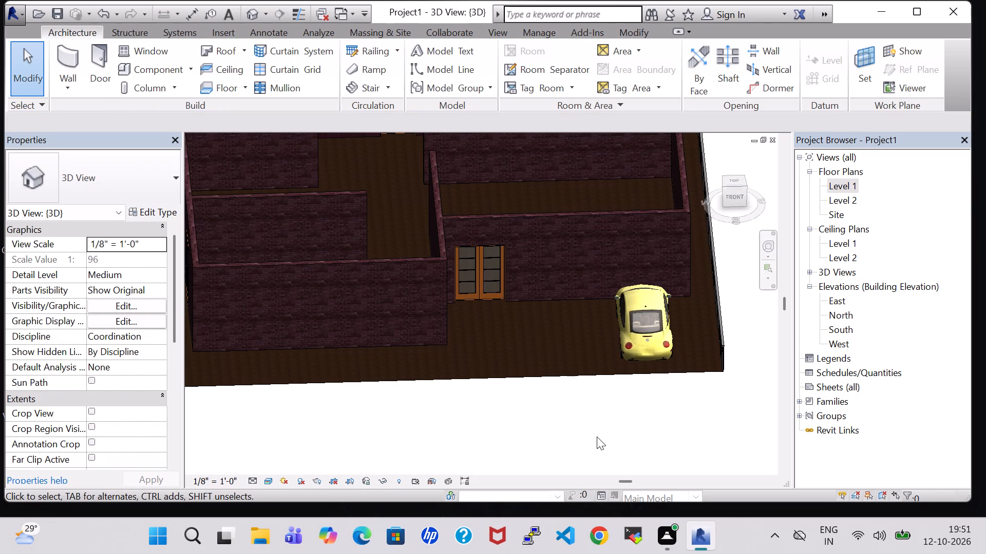
shift+middle_drag(597, 437, 581, 429)
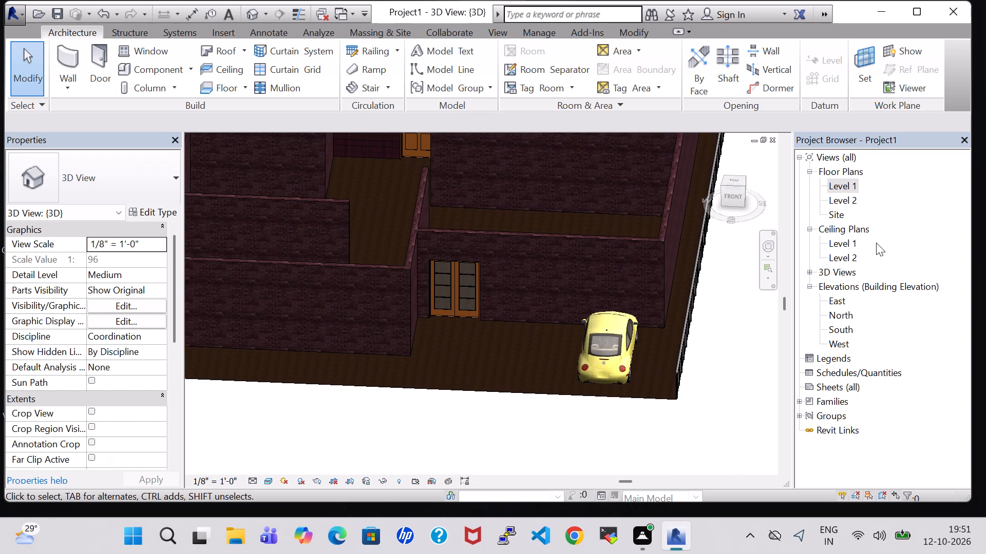
In the Level 1 floor plan, rename the outer room south of the hall's double door as PARKING.
double_click(848, 180)
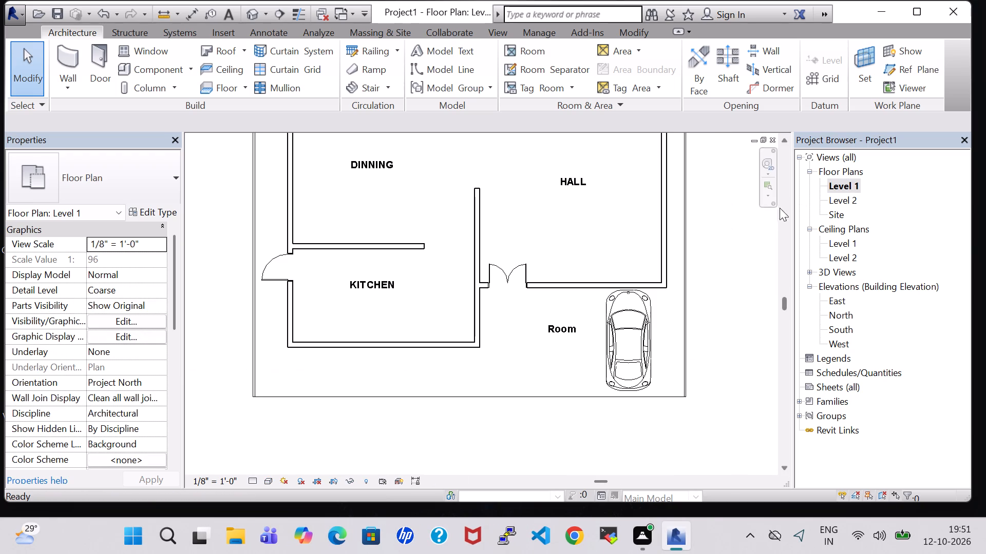
scroll(703, 326, down, 1)
middle_click(703, 326)
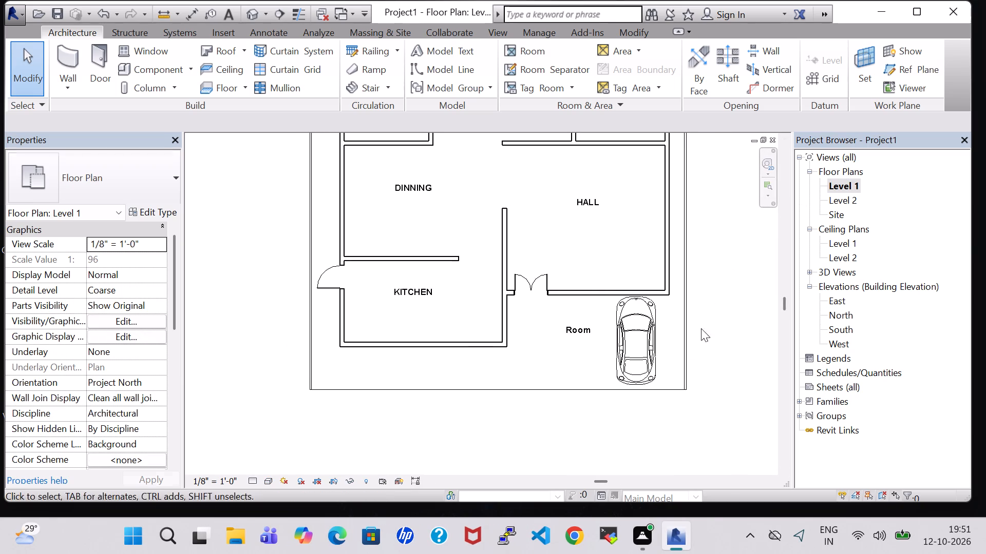
click(580, 340)
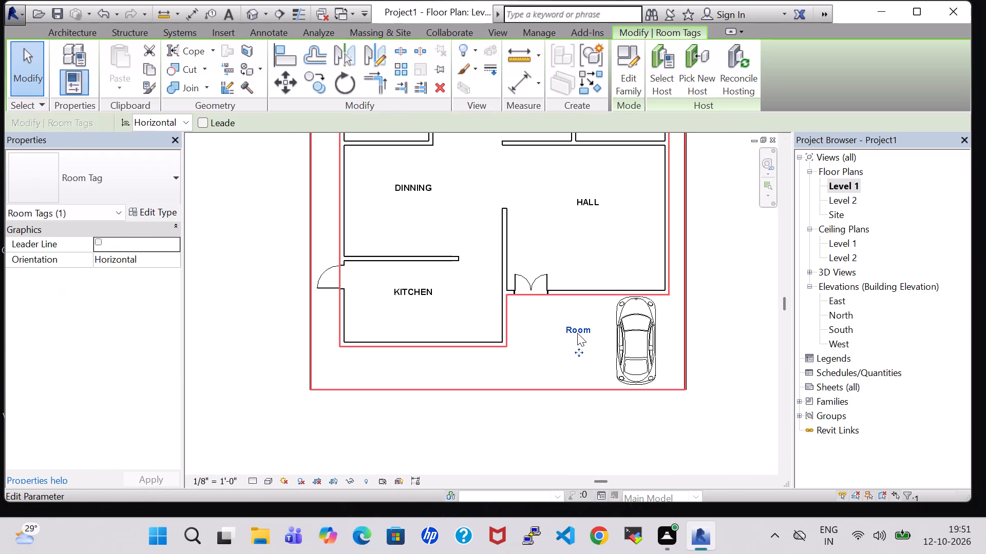
double_click(577, 333)
key(BackSpace)
text(PARKING)
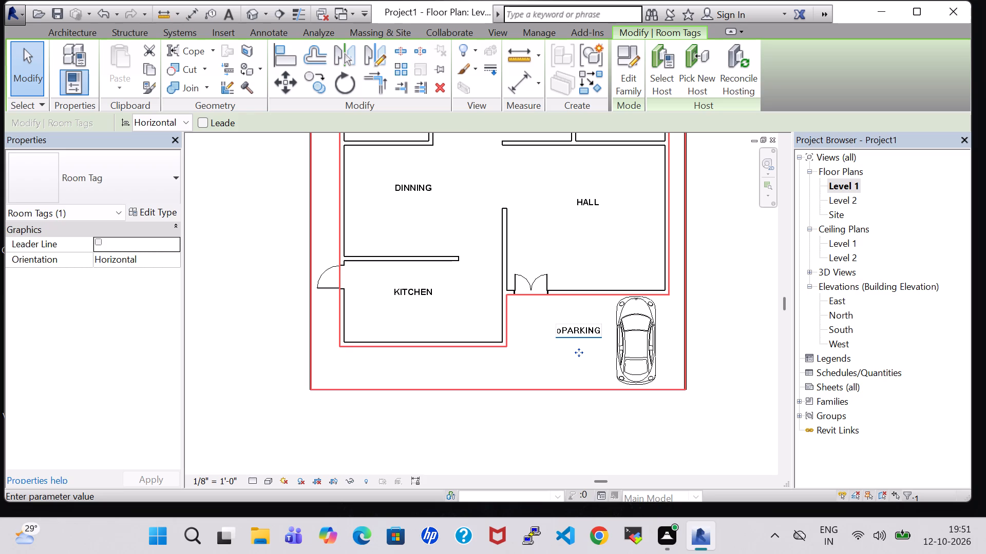
key(Left)
key(Left)
key(Left)
key(Left)
key(Left)
key(Left)
key(Left)
key(BackSpace)
key(Return)
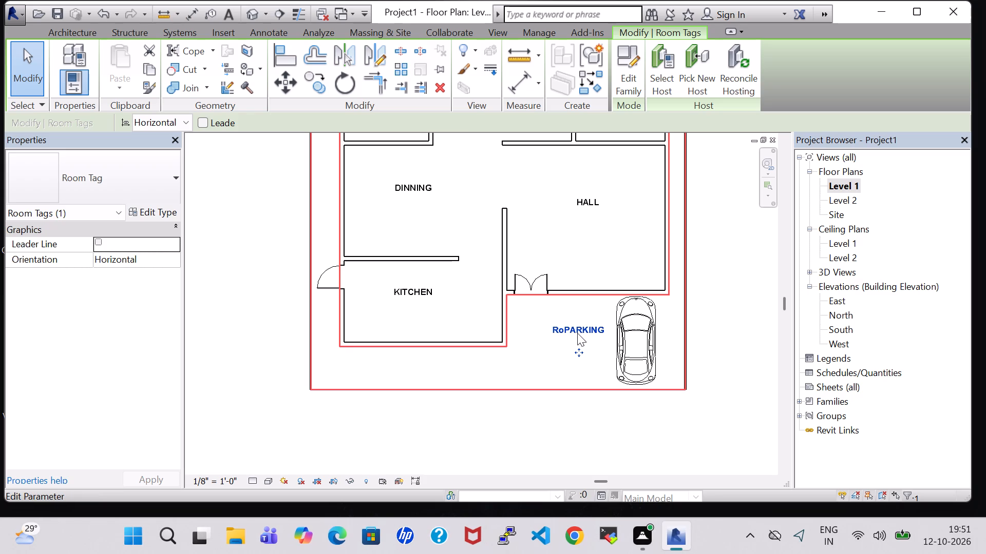
double_click(576, 333)
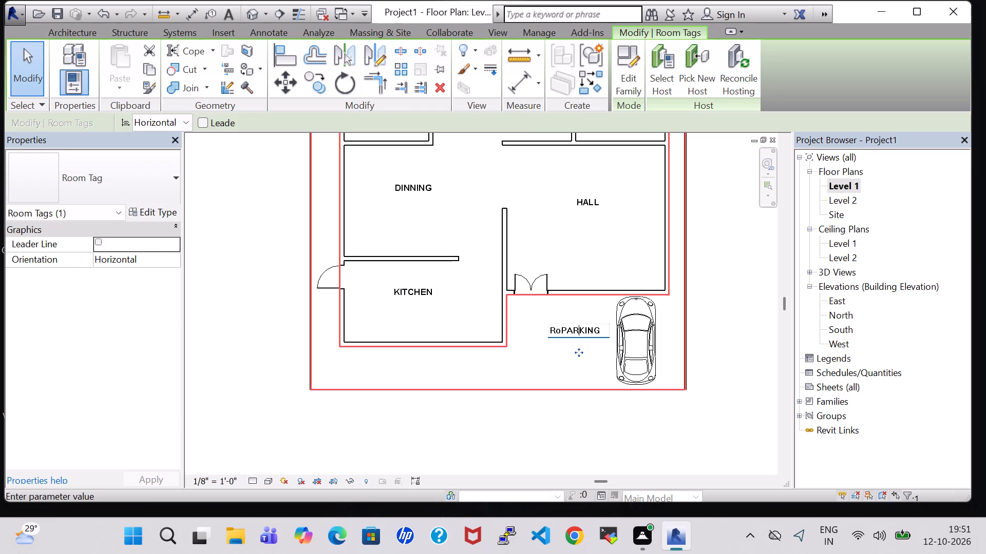
click(563, 330)
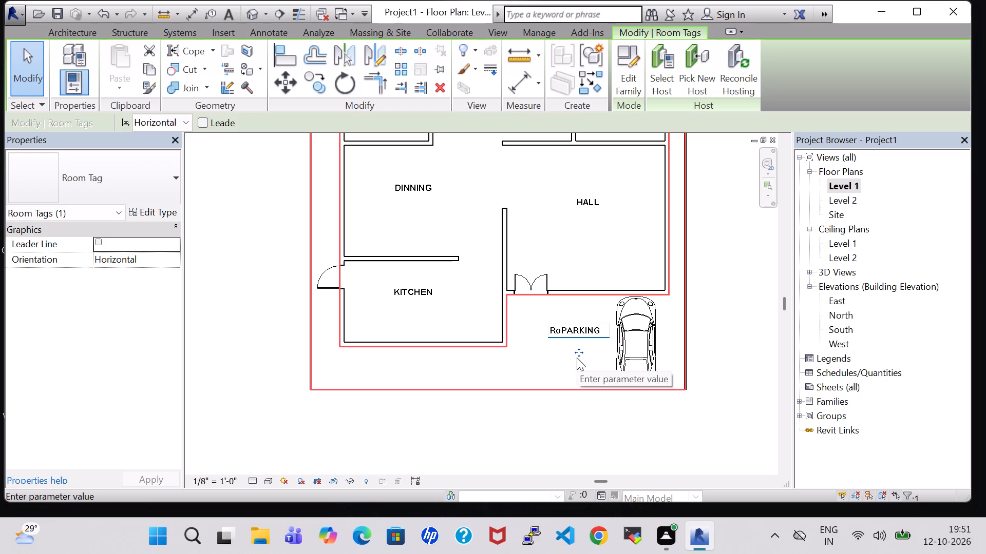
key(BackSpace)
key(BackSpace)
key(Return)
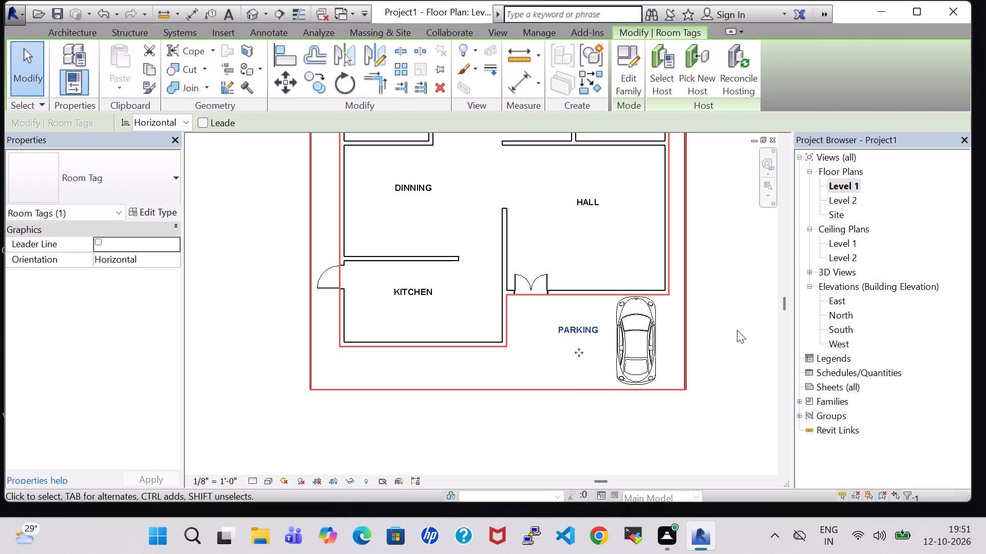
click(736, 330)
Load the Casement 3x3 with Trim window family from the US Imperial Windows folder for placement.
scroll(735, 329, down, 2)
middle_drag(731, 329, 662, 375)
scroll(662, 375, down, 1)
middle_drag(654, 292, 637, 303)
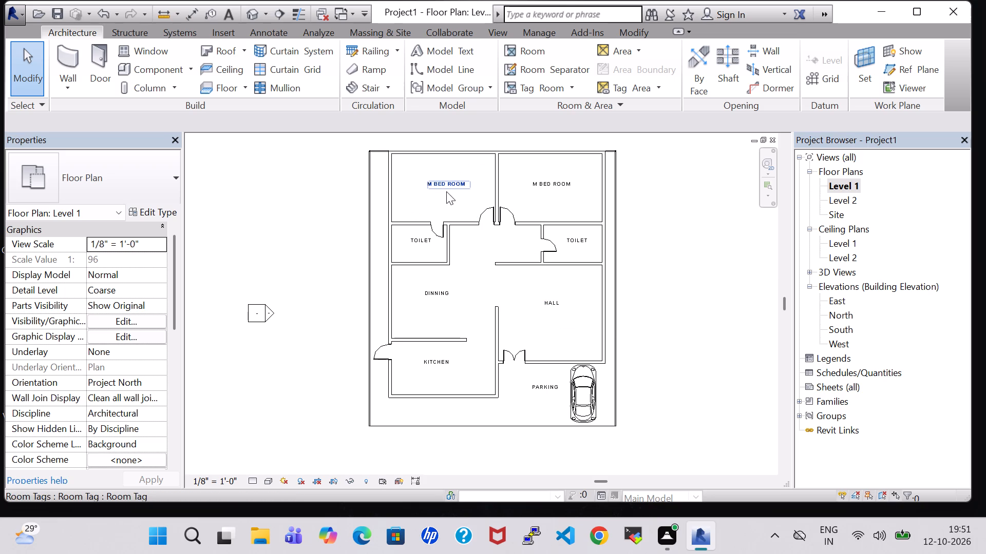
click(152, 74)
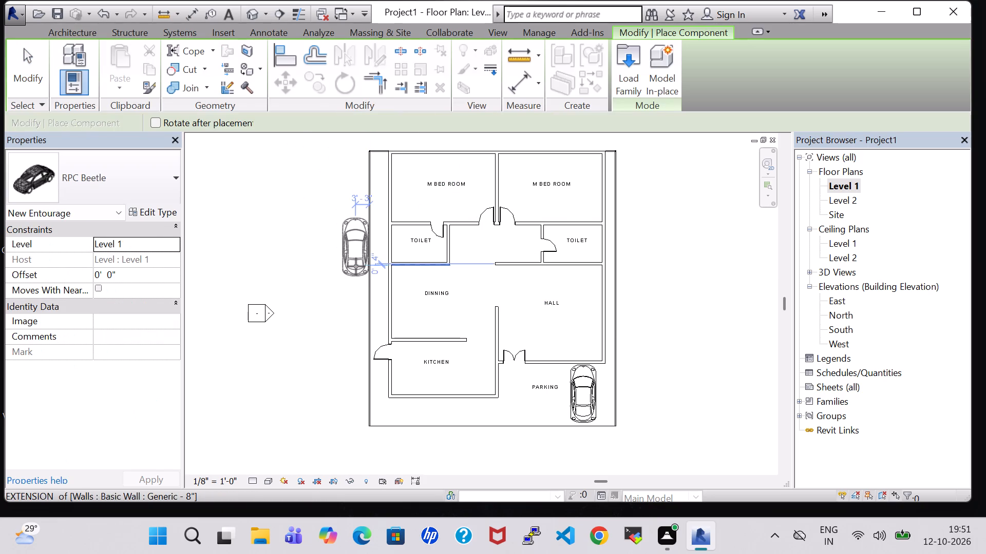
key(Escape)
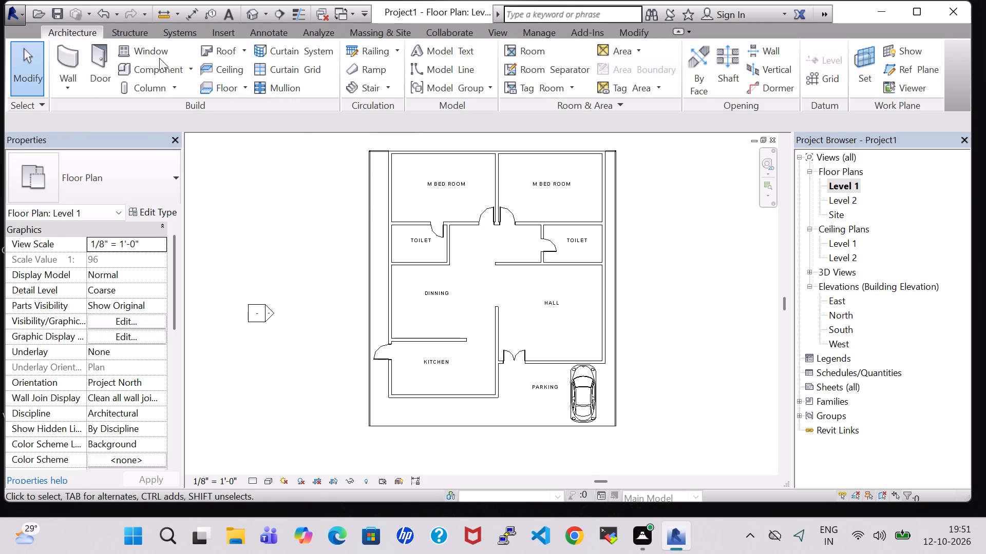
click(159, 58)
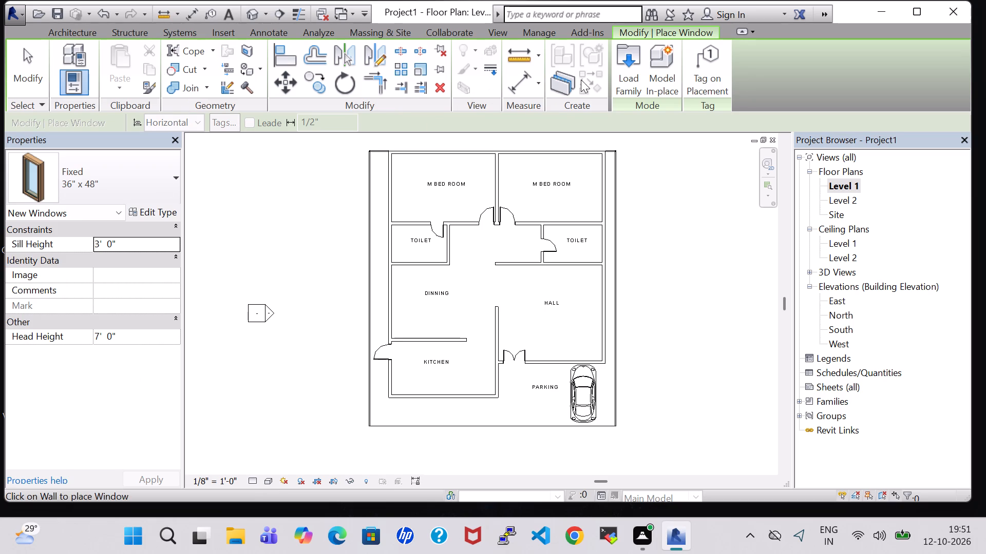
click(625, 82)
scroll(544, 159, down, 8)
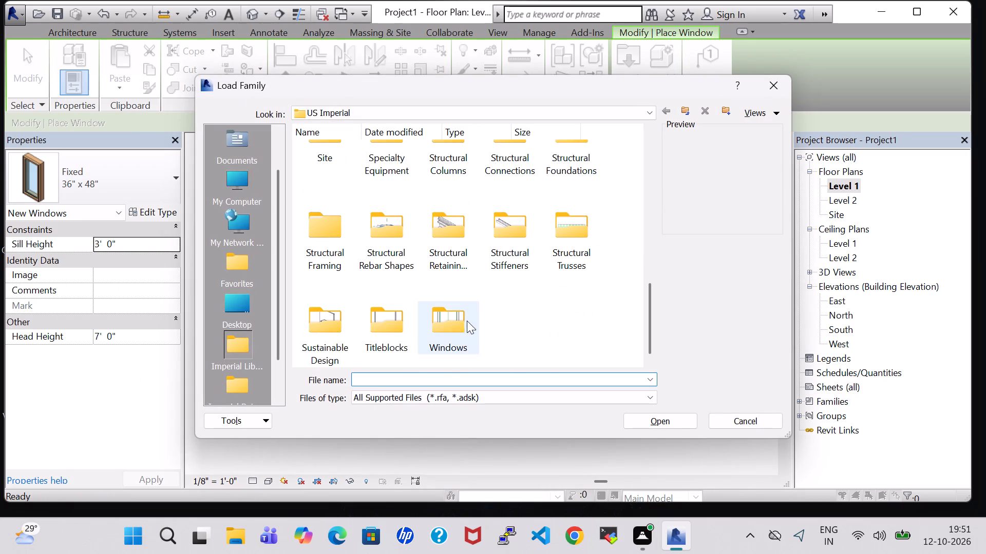
double_click(468, 315)
scroll(427, 217, down, 2)
scroll(427, 217, up, 2)
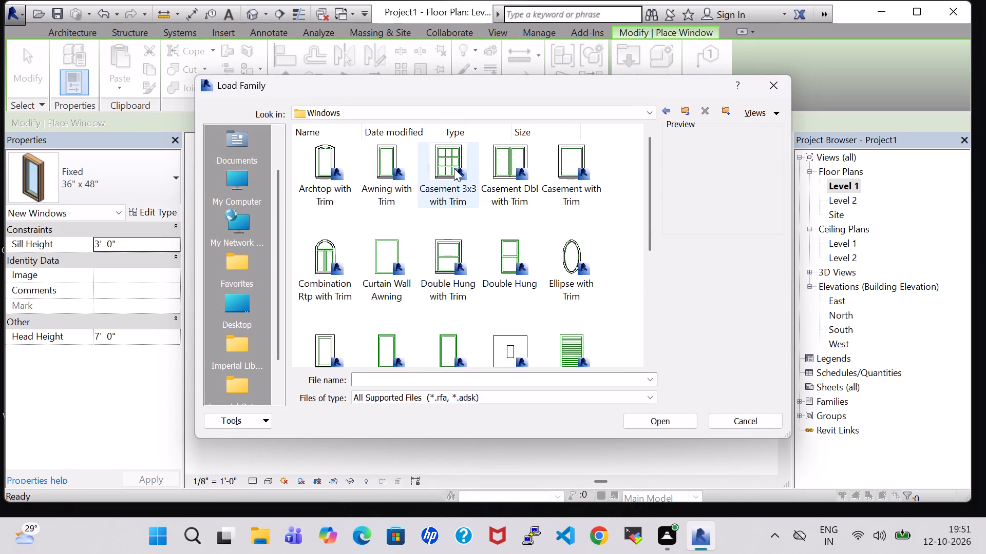
click(454, 168)
click(671, 416)
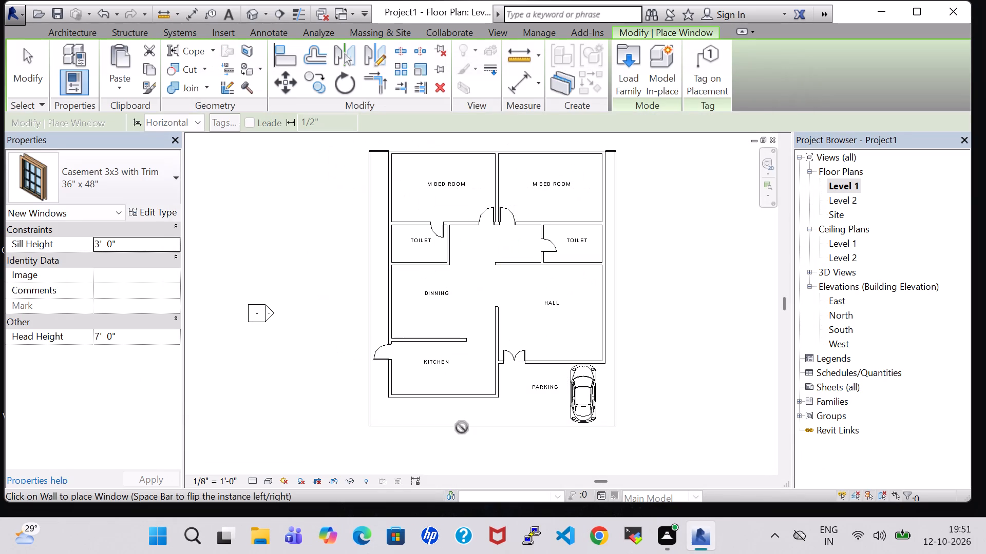
Place a 36" x 48" Casement 3x3 with Trim window centred in the kitchen's south wall, 12'-6 1/4" from each side.
scroll(458, 424, up, 4)
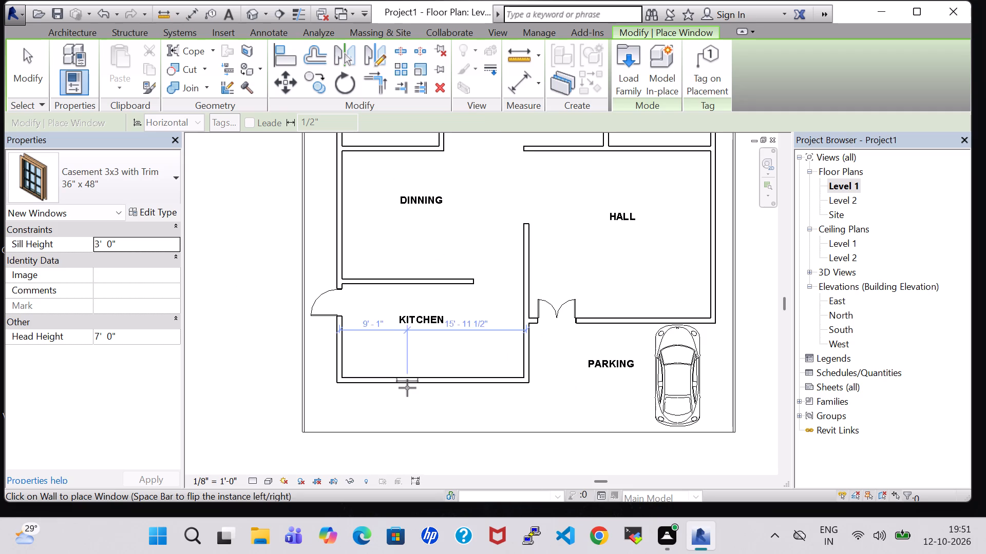
click(432, 388)
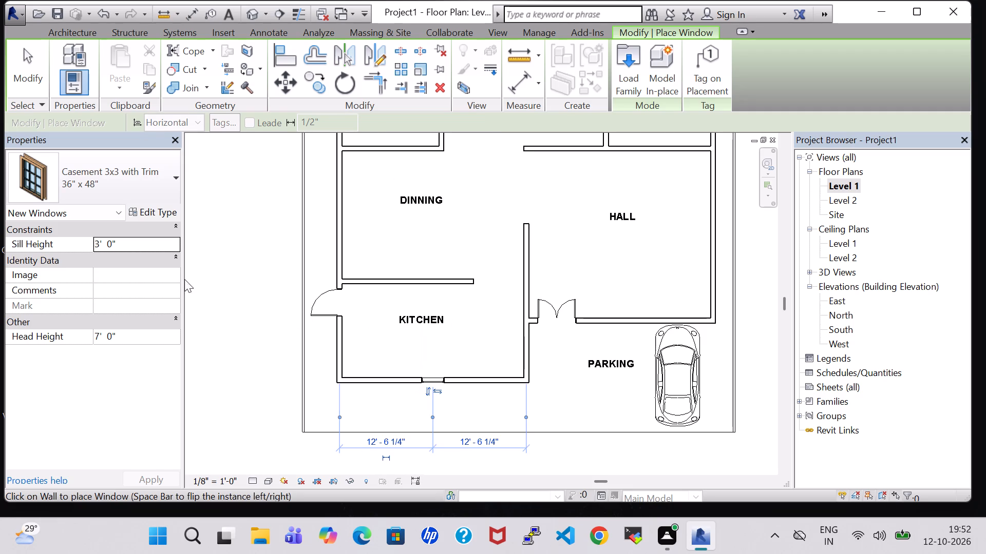
key(Escape)
key(Escape)
Set the kitchen window's type Width to 4'-0" in its type properties.
click(438, 379)
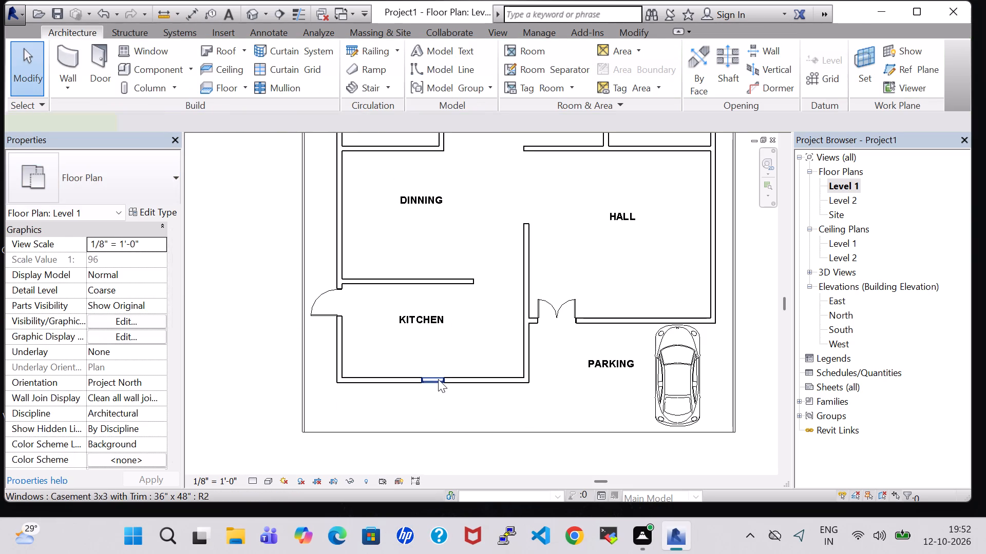
click(157, 208)
scroll(528, 287, down, 1)
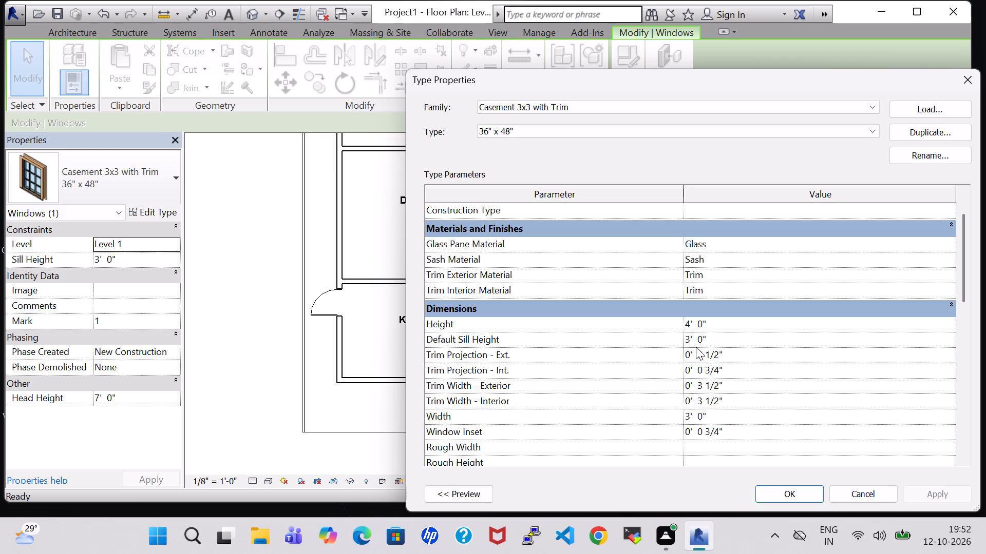
click(692, 411)
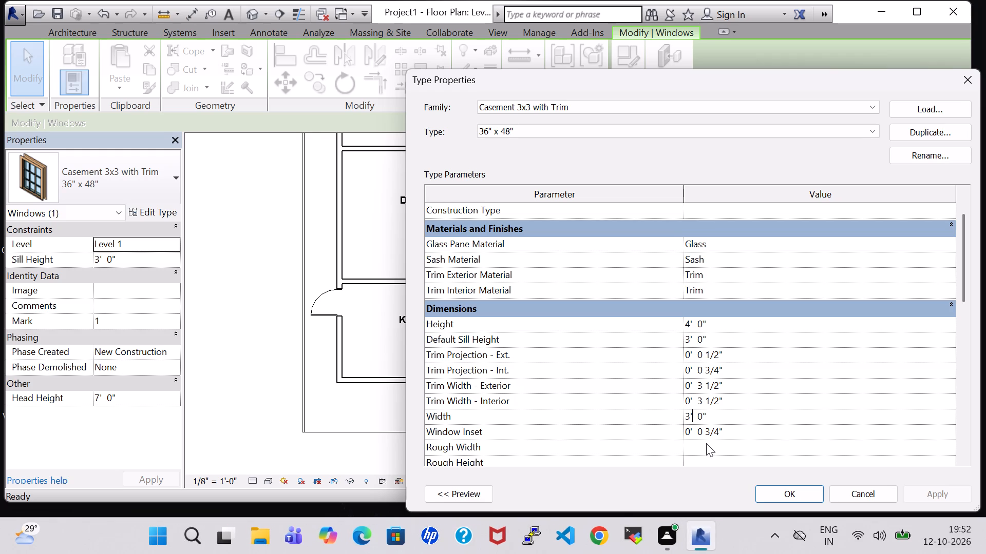
key(Left)
key(BackSpace)
key(4)
key(Return)
click(937, 492)
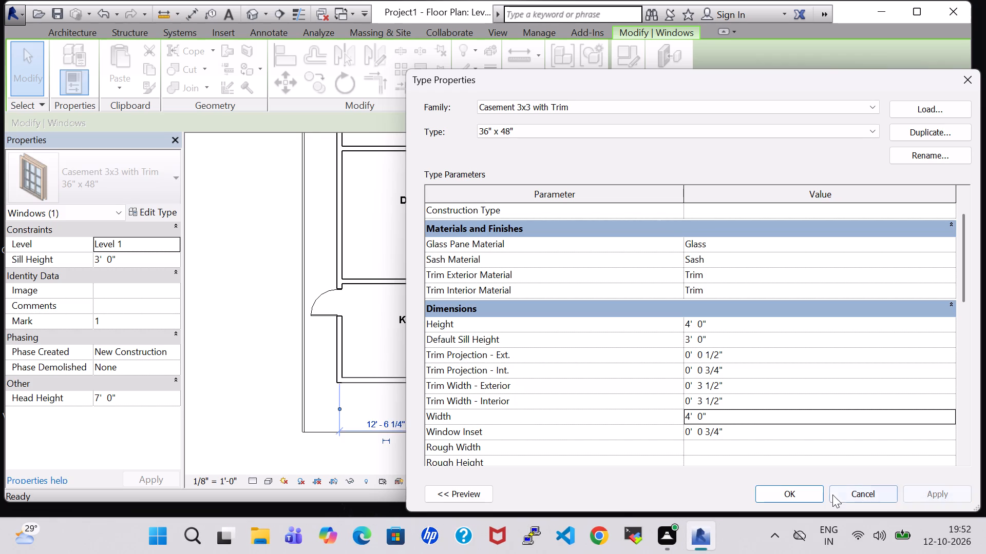
click(816, 496)
click(210, 314)
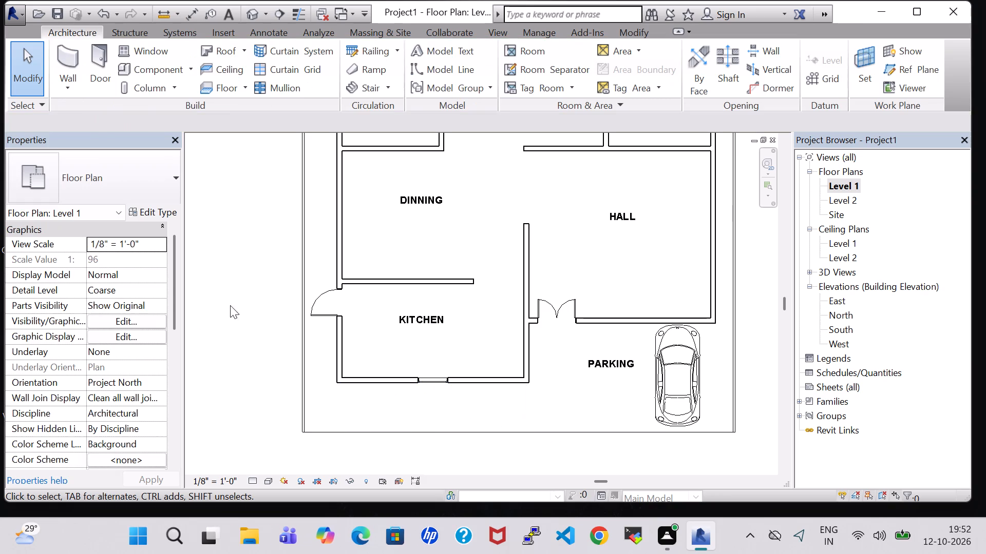
Place Casement 3x3 windows centred in the west walls of the dining room (8'-11" each side) and northwest bedroom (8'-6" each side).
scroll(257, 276, down, 2)
click(128, 43)
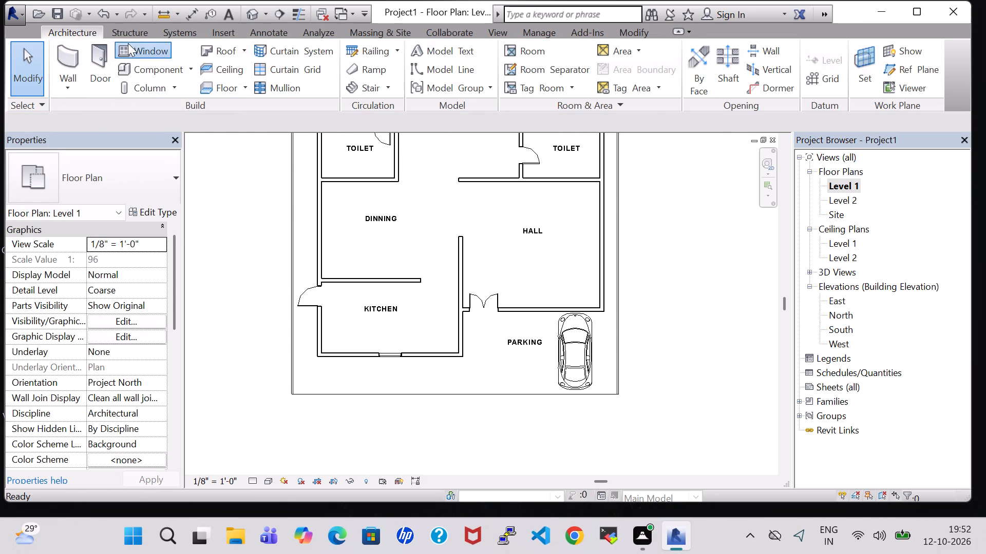
middle_drag(202, 192, 197, 246)
click(312, 280)
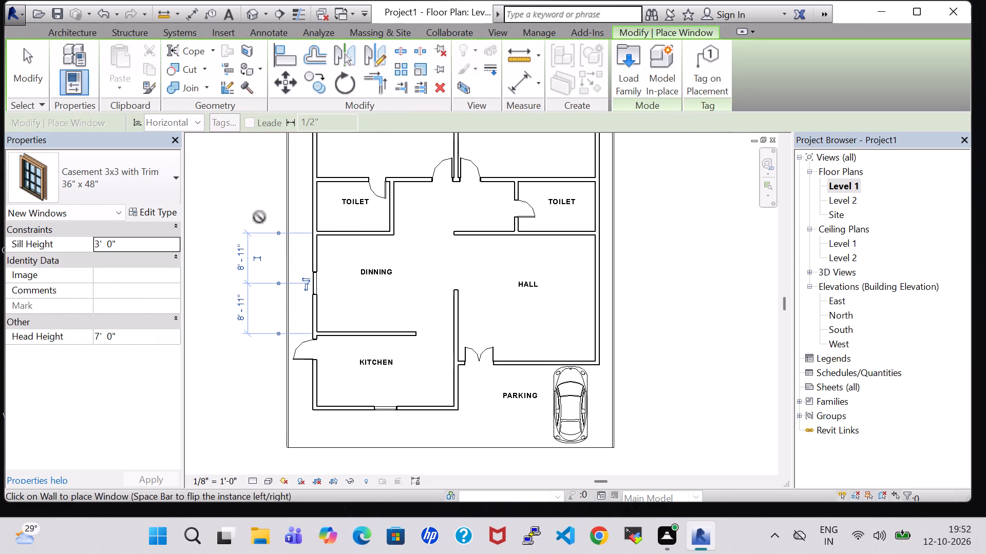
middle_drag(259, 217, 241, 387)
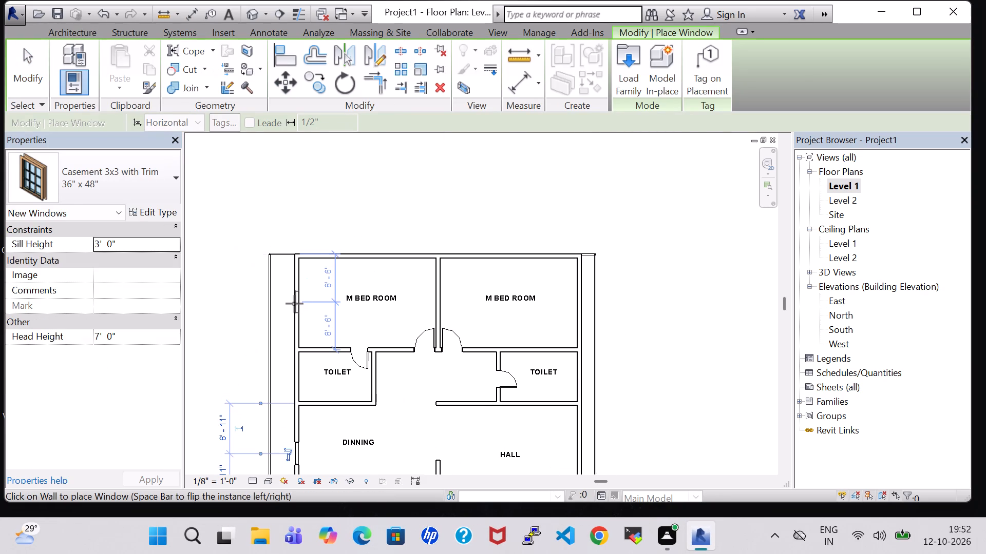
click(294, 304)
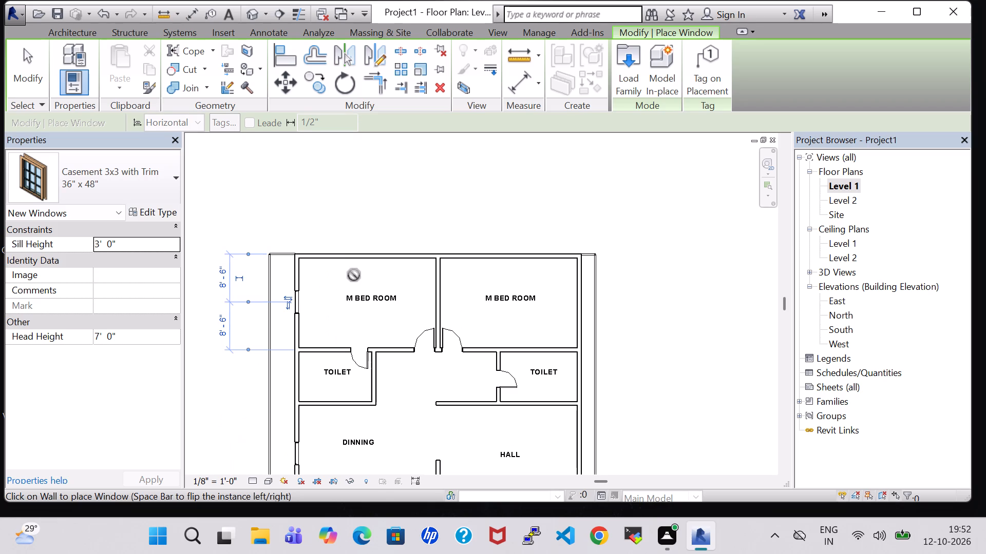
Place windows centred in both bedrooms' north walls, plus one in the northeast bedroom's east wall about 7'-0" from the north wall.
click(368, 250)
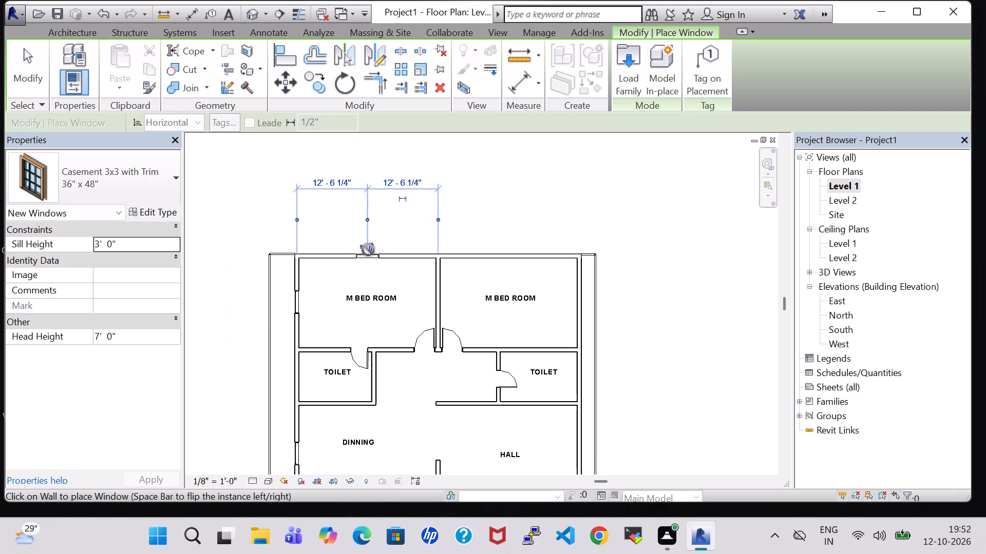
click(504, 254)
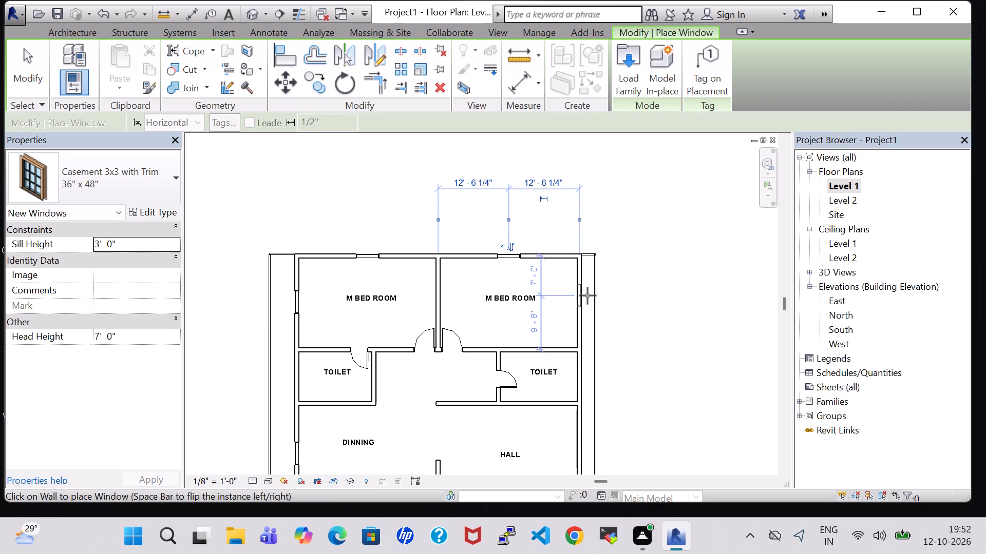
click(587, 295)
Place two windows in the hall's east wall, about 6'-10" from its north wall and about 6'-5" from its south wall.
middle_drag(673, 388, 673, 365)
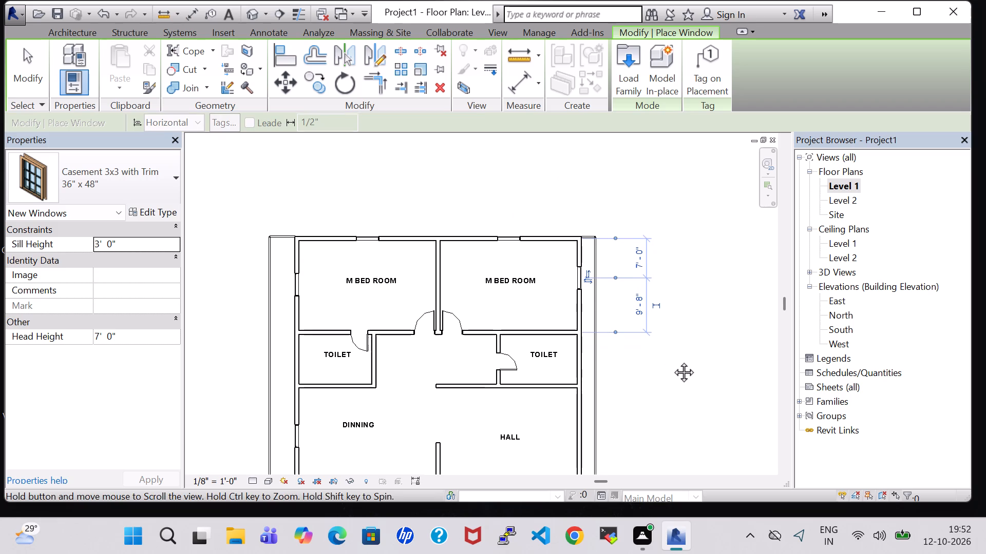
scroll(670, 346, down, 1)
middle_drag(670, 346, 644, 313)
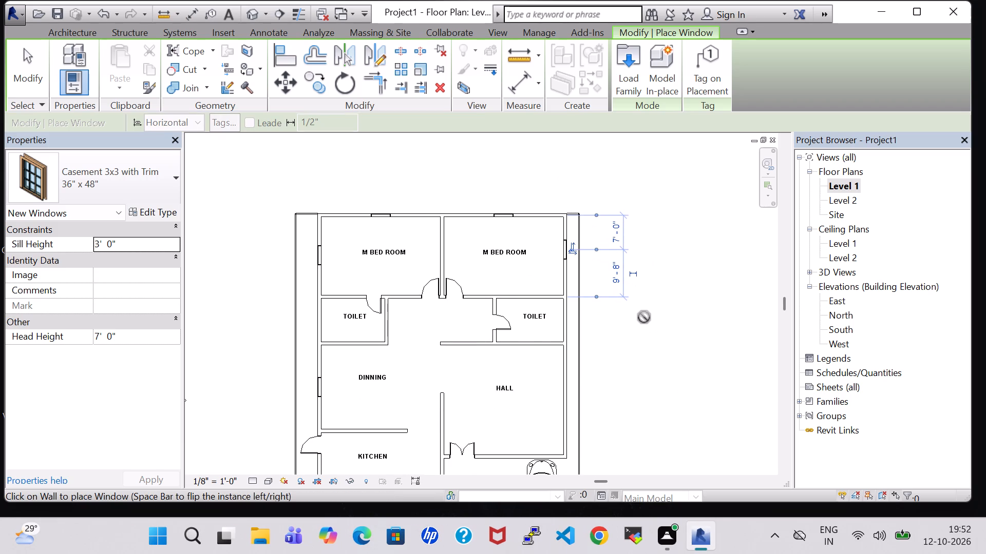
click(570, 377)
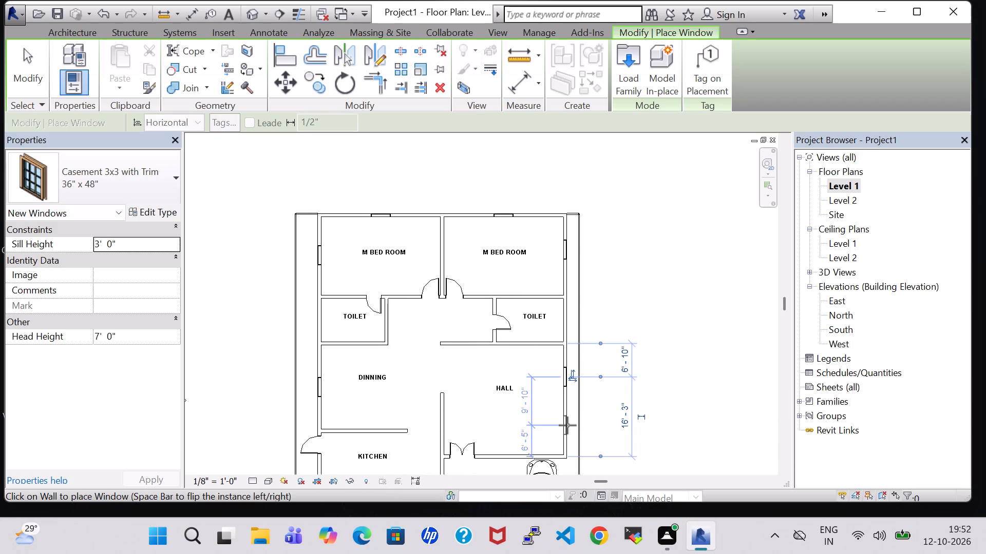
click(567, 425)
Place a window in the hall's south wall midway between the double door and the east wall, 10'-5 3/4" from each.
scroll(661, 413, down, 2)
middle_drag(661, 413, 653, 312)
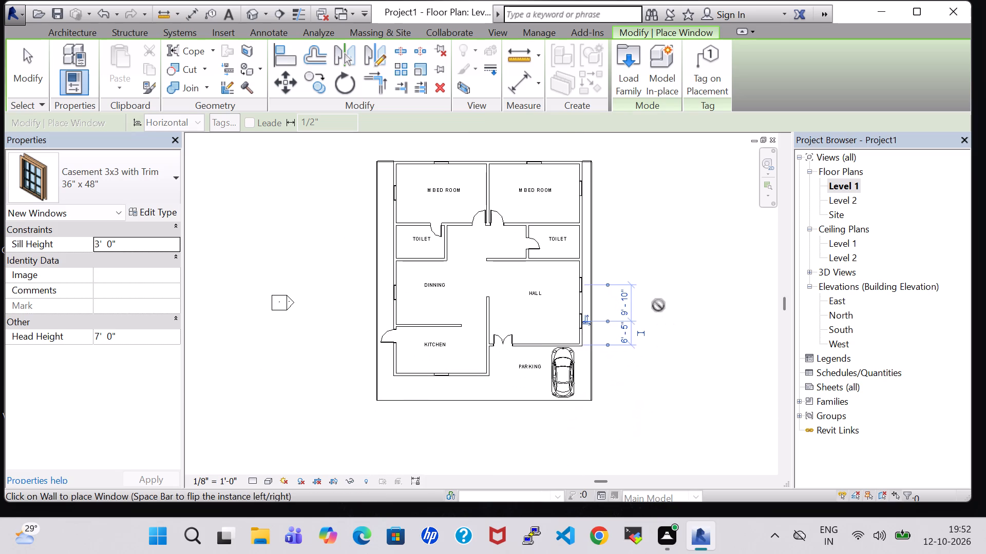
click(541, 350)
scroll(644, 362, down, 1)
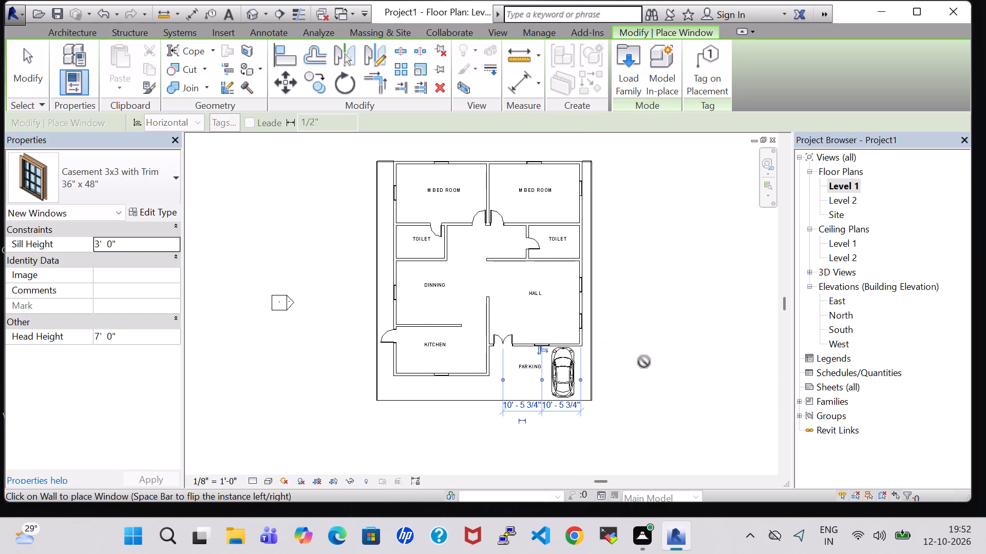
Finish placing windows and examine the casement windows around the exterior walls in the 3D view.
key(Escape)
key(Escape)
key(Escape)
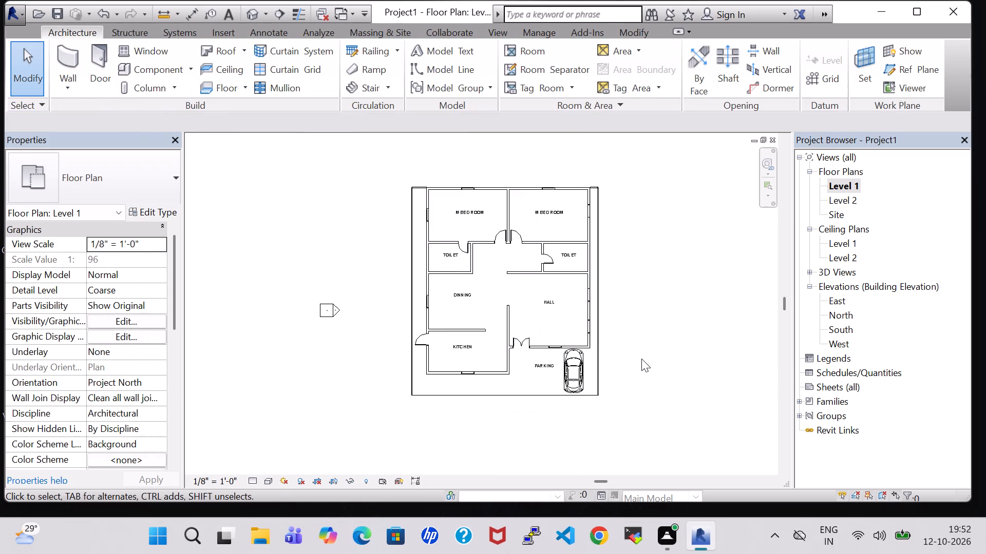
click(259, 17)
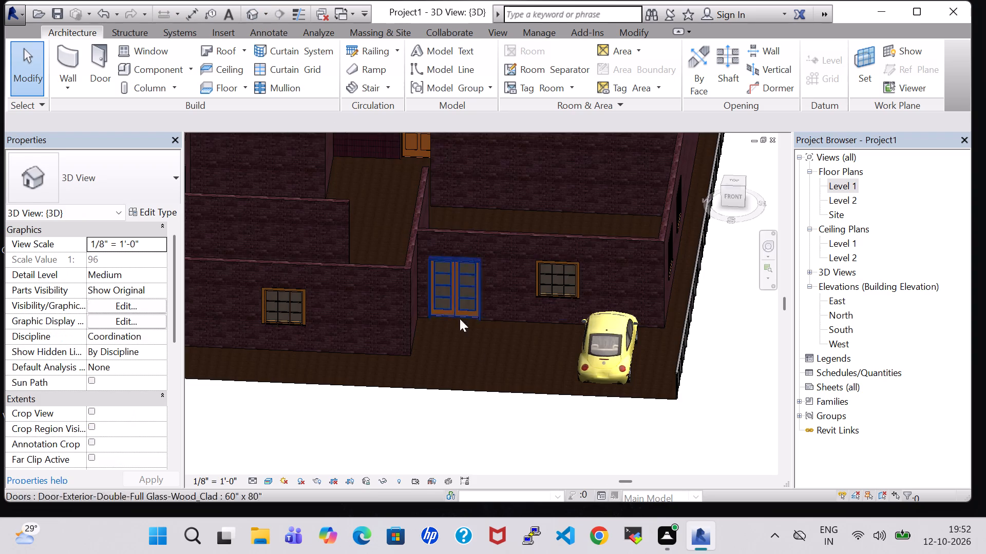
scroll(496, 409, down, 2)
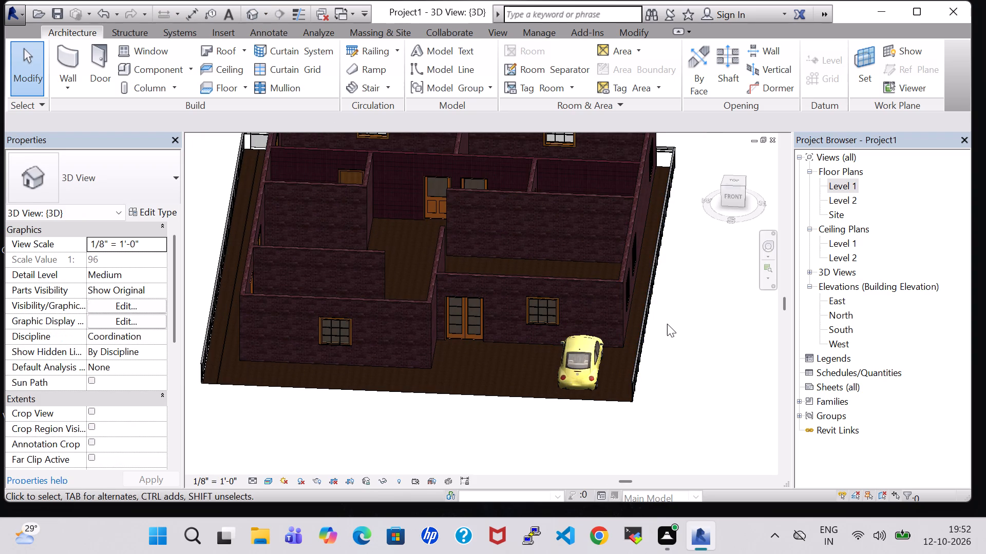
shift+middle_drag(667, 324, 640, 346)
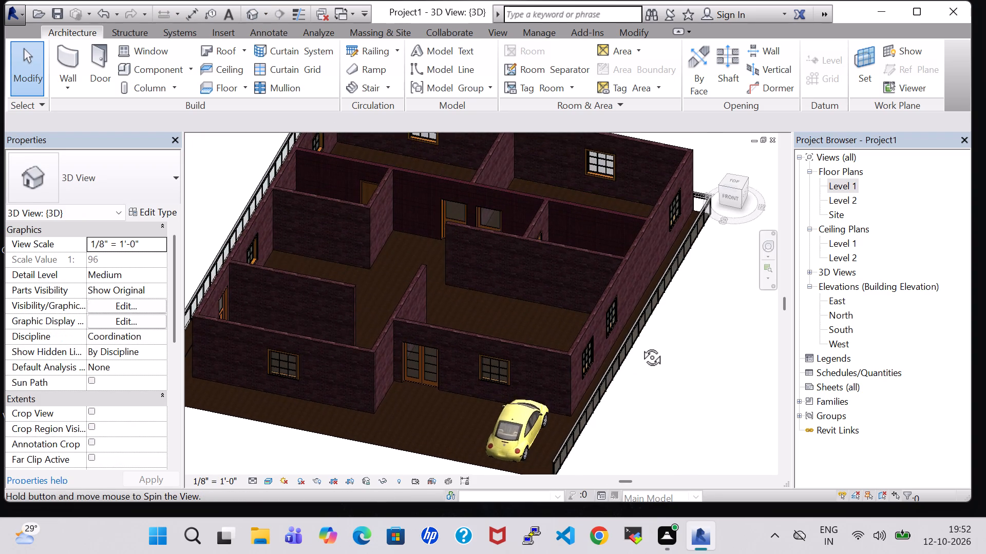
shift+middle_drag(640, 346, 652, 371)
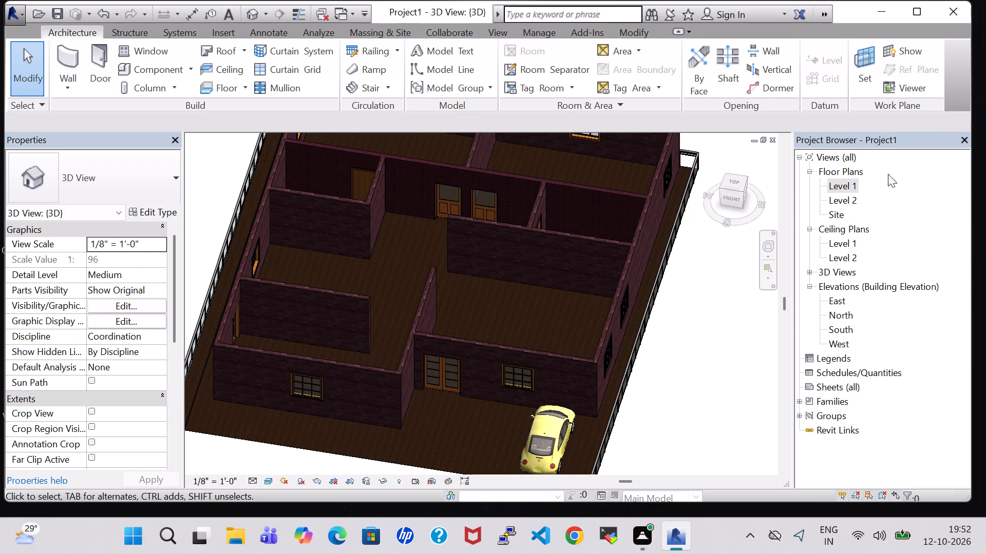
For the Level 1 plan, load the Transom with Trim window family from the US Imperial library's Windows folder.
double_click(851, 185)
scroll(510, 314, down, 1)
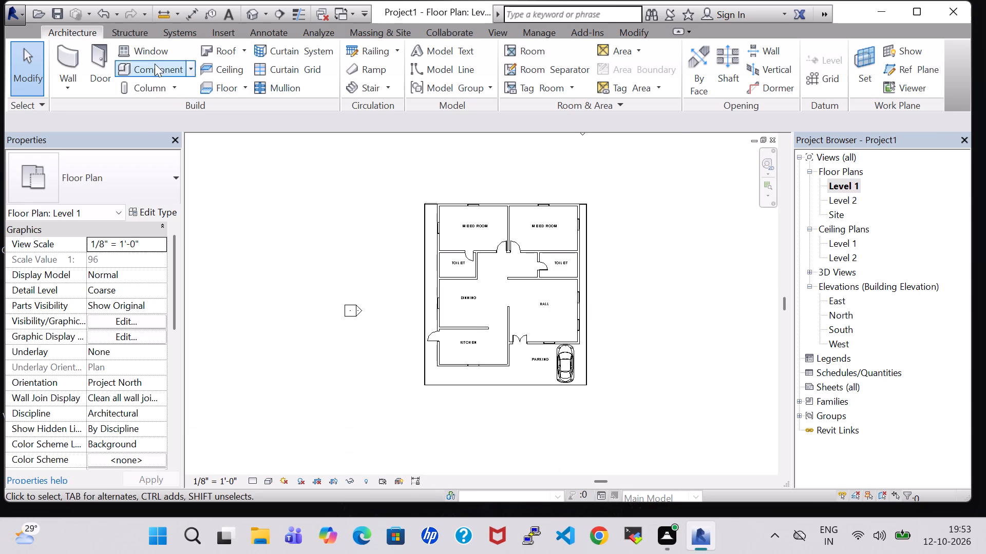
click(143, 44)
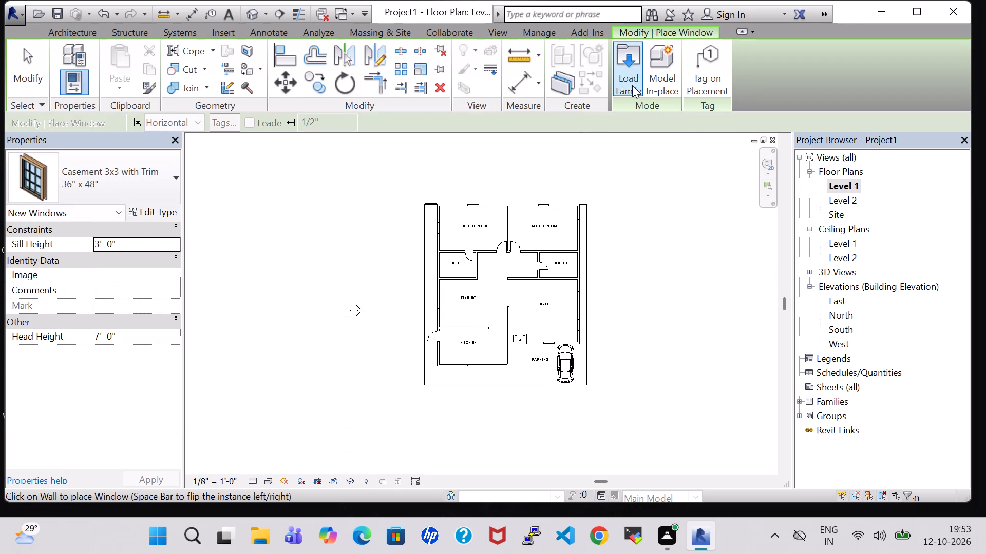
click(632, 85)
scroll(601, 234, down, 1)
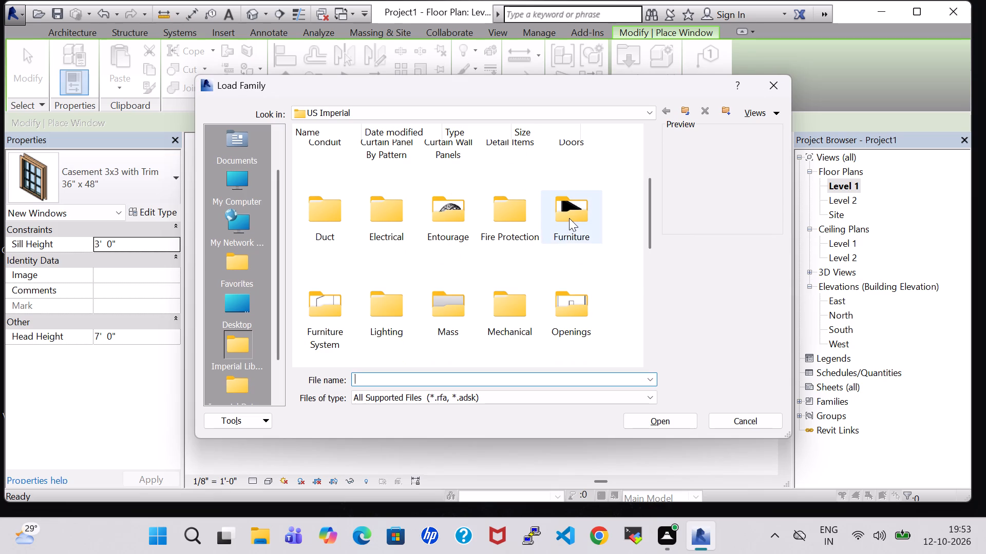
double_click(567, 216)
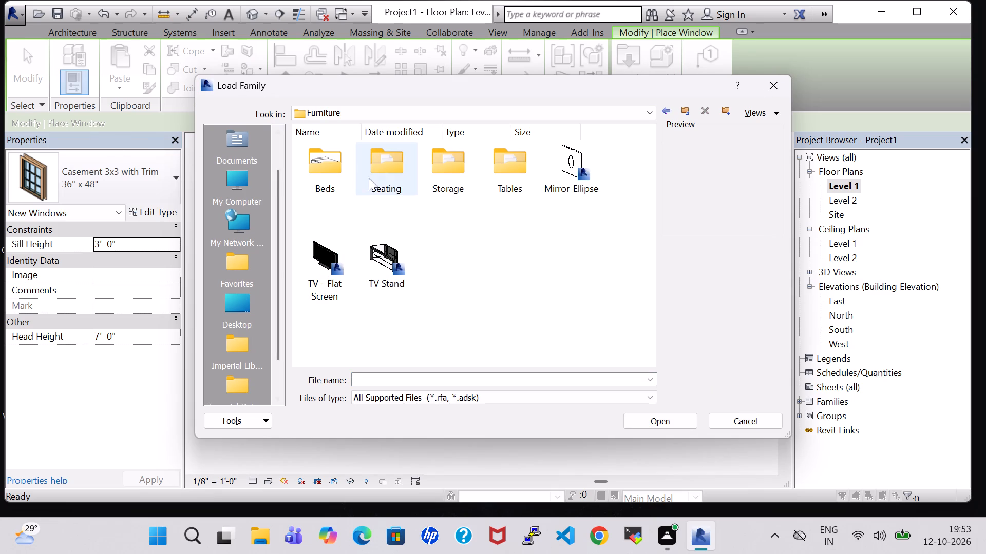
scroll(490, 259, up, 1)
click(669, 109)
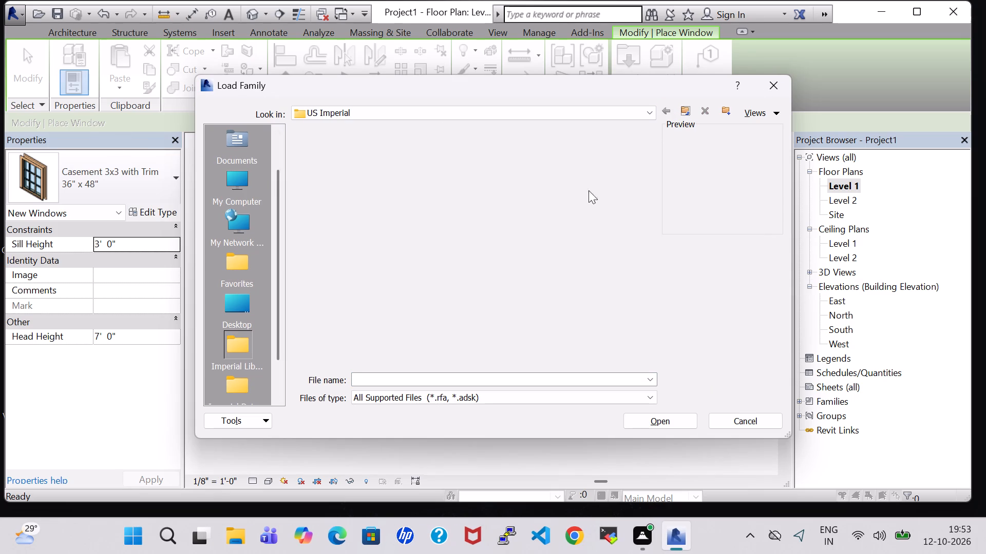
scroll(560, 268, down, 2)
scroll(473, 261, down, 1)
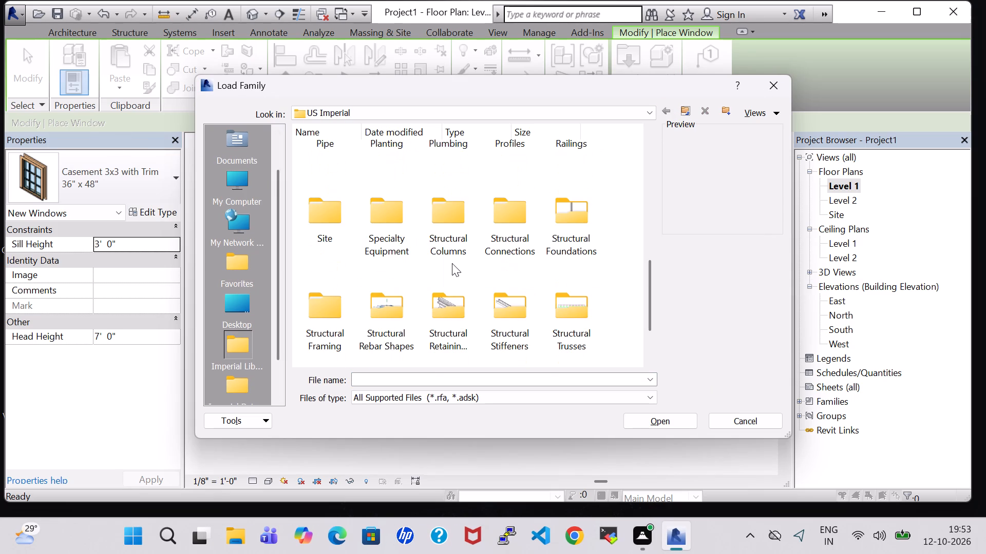
scroll(452, 263, down, 1)
double_click(452, 316)
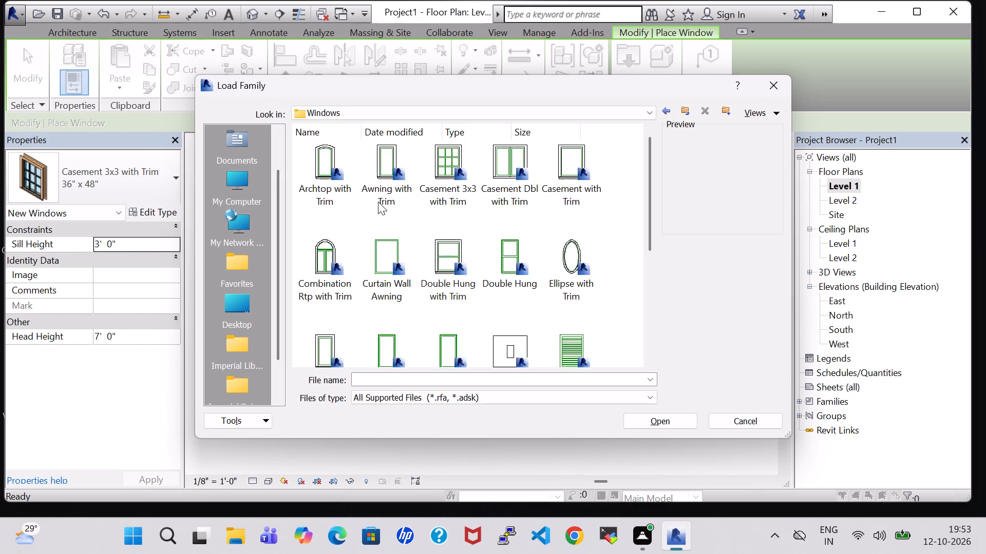
scroll(559, 261, down, 3)
click(524, 230)
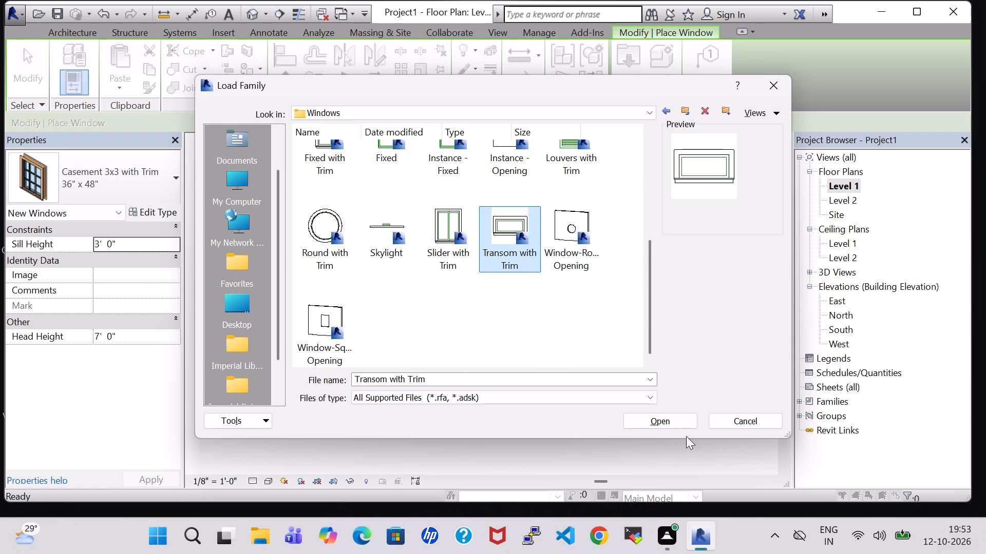
click(680, 422)
Place 24" x 24" Transom with Trim windows centred in the west toilet's west wall and the east toilet's east wall, 4'-9" each side.
scroll(441, 356, up, 4)
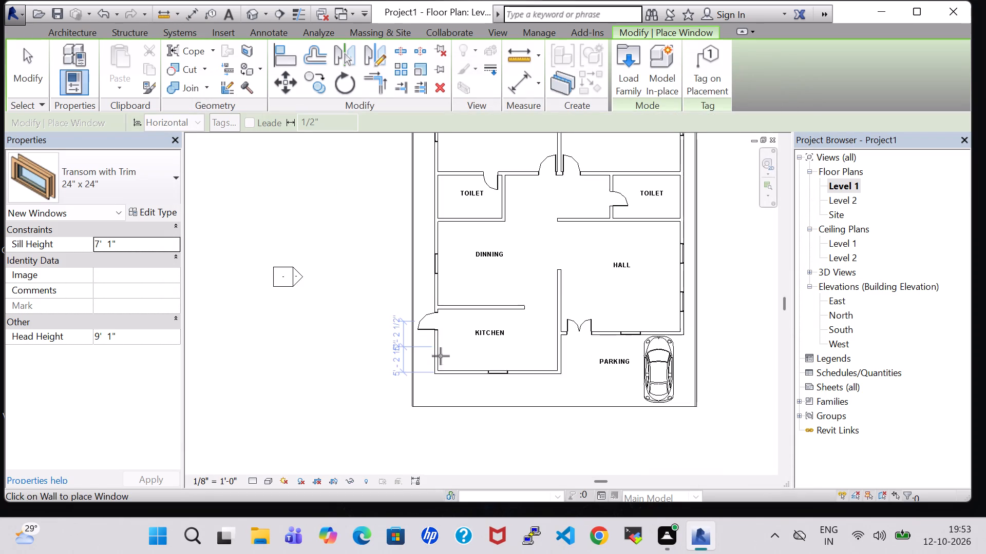
scroll(441, 356, up, 5)
scroll(433, 319, down, 3)
middle_drag(516, 264, 472, 453)
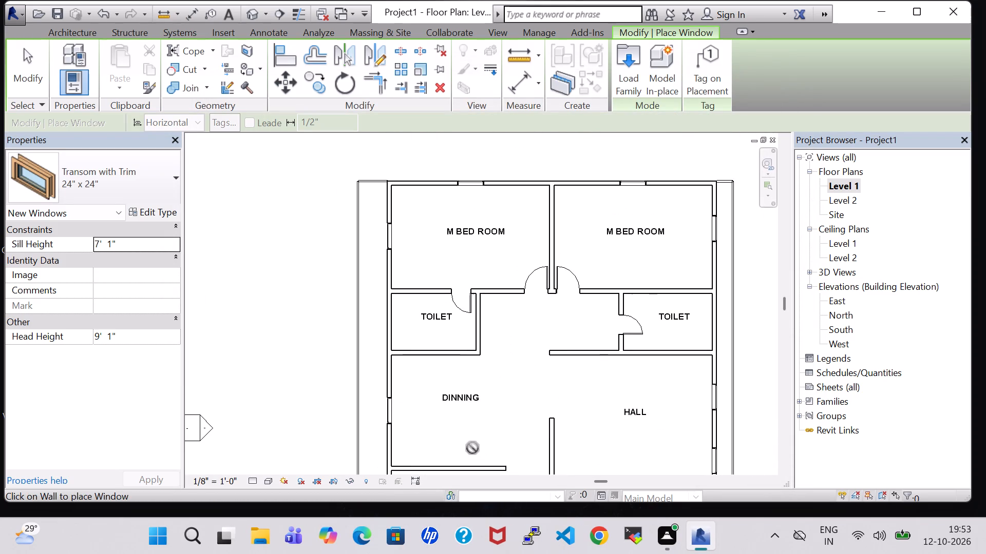
middle_drag(502, 392, 516, 433)
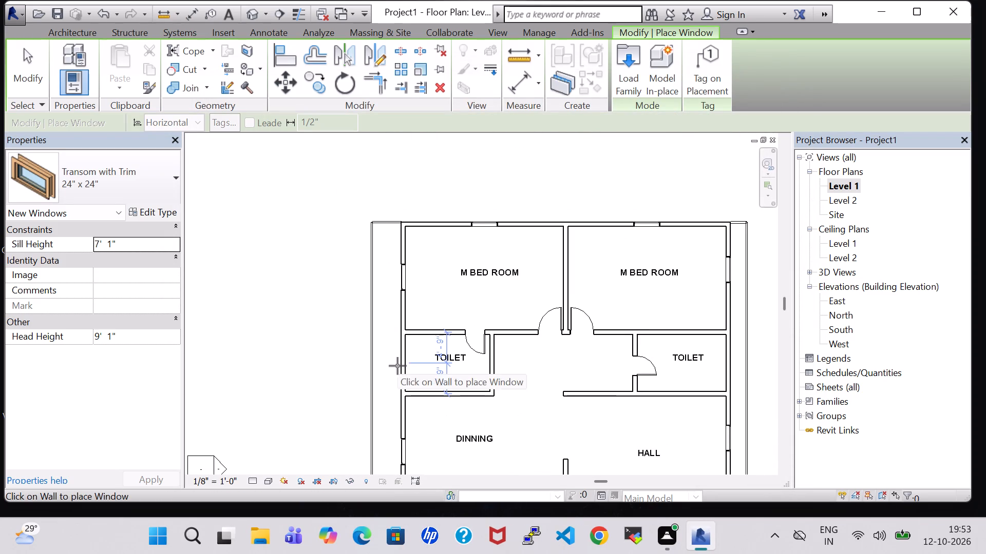
click(403, 366)
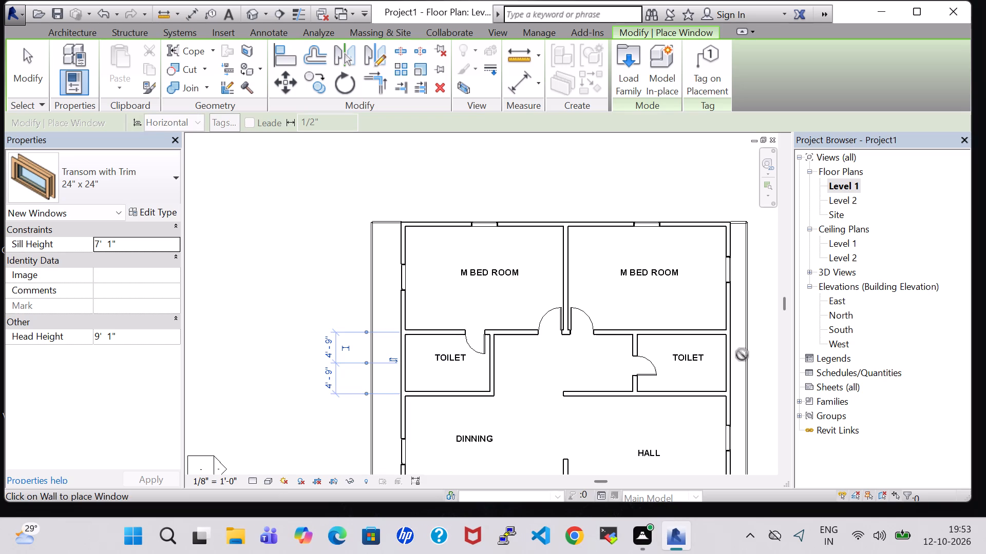
click(728, 365)
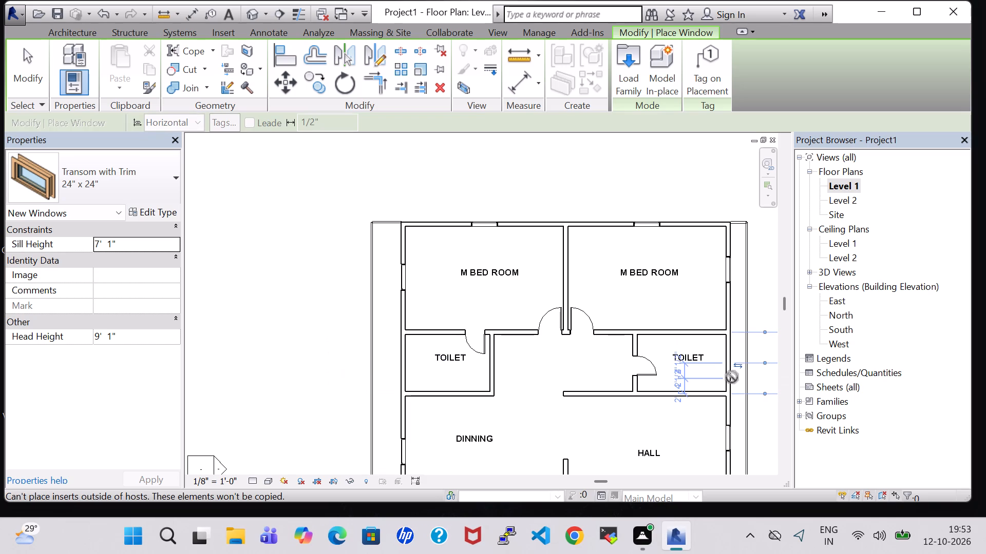
key(Escape)
key(Escape)
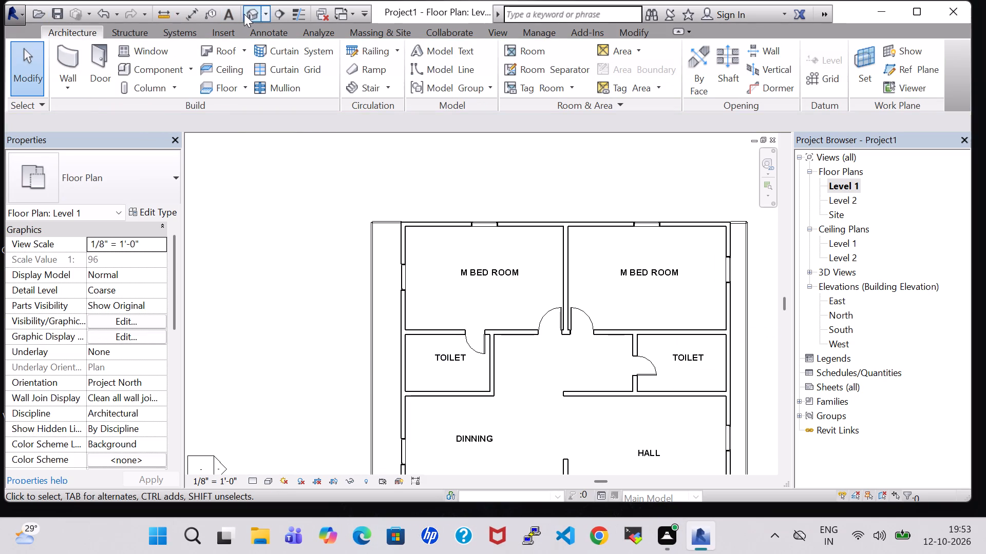
Examine the toilet windows and the building's exterior from different sides in the 3D view.
click(244, 14)
shift+middle_drag(736, 337, 706, 320)
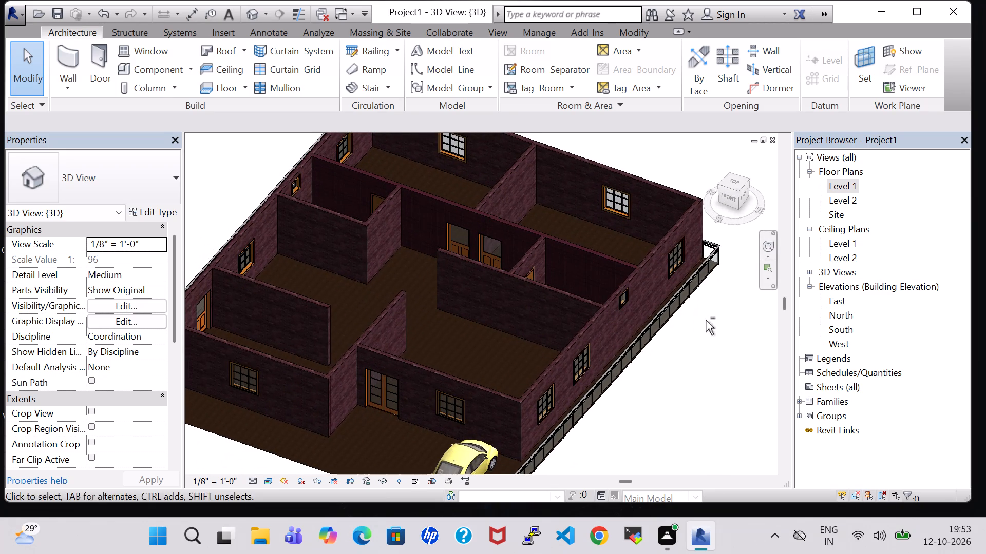
shift+middle_drag(635, 440, 703, 390)
shift+middle_drag(570, 420, 635, 375)
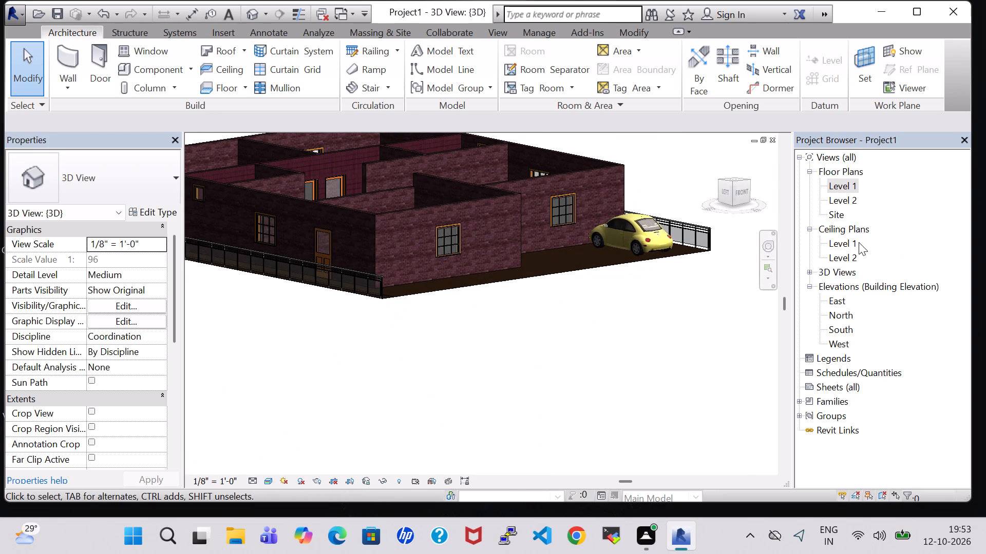
From the Level 1 floor plan, start a roof by footprint and move it to Level 2.
double_click(848, 185)
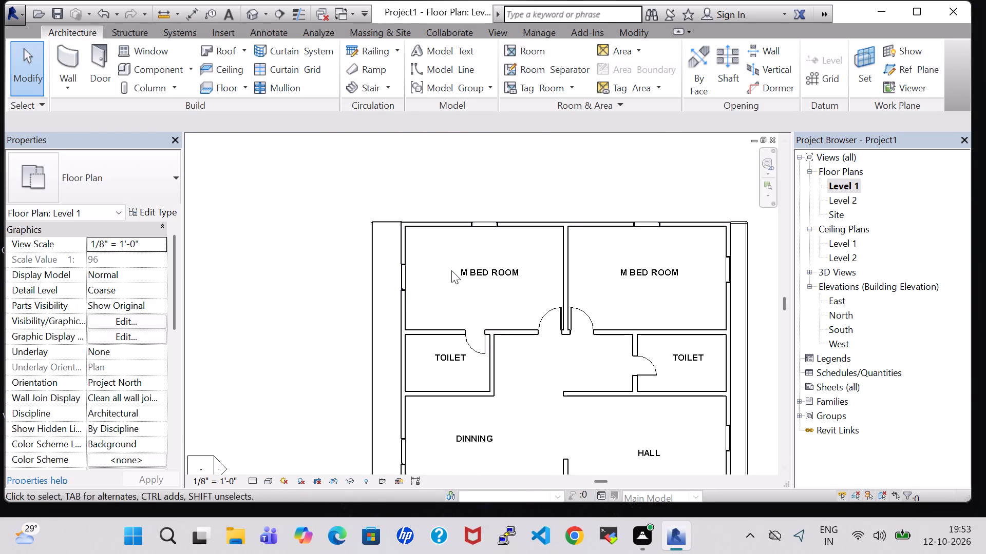
scroll(499, 328, down, 2)
middle_drag(509, 201, 485, 194)
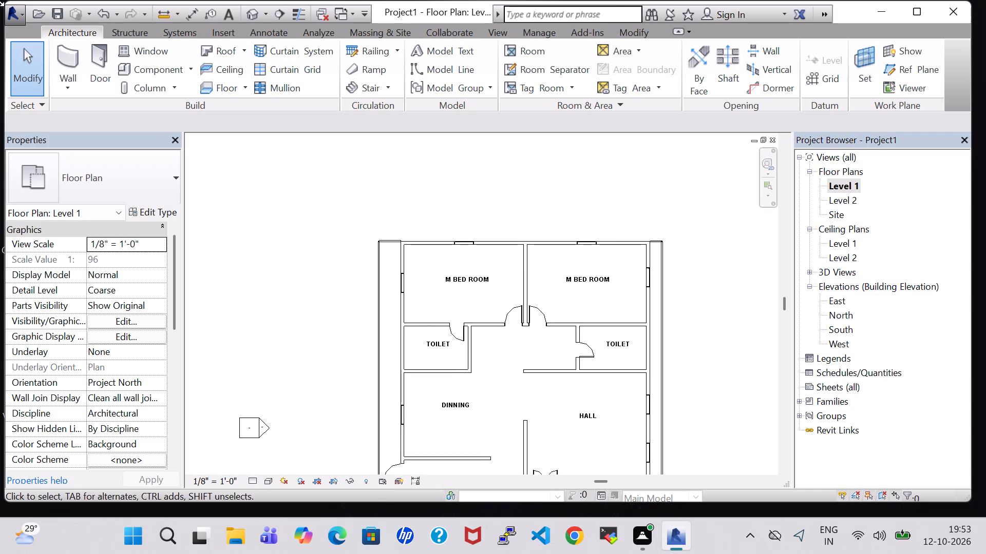
middle_drag(701, 298, 675, 280)
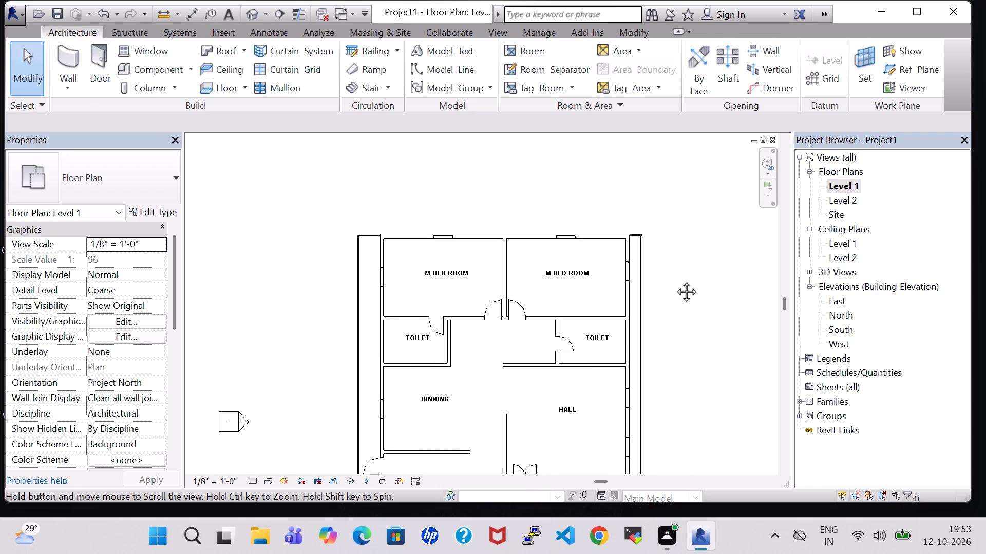
middle_drag(675, 280, 662, 236)
scroll(662, 236, down, 1)
middle_drag(715, 267, 711, 249)
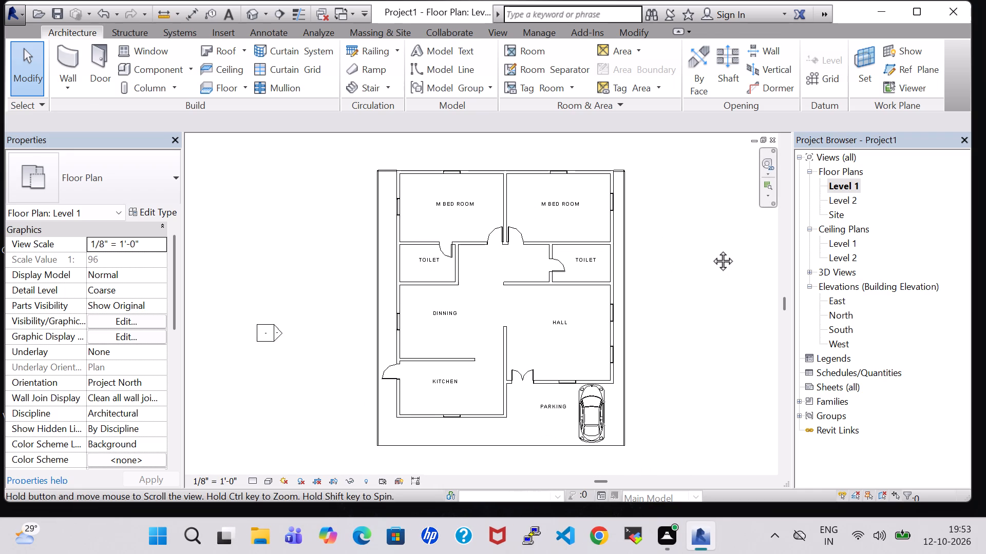
middle_drag(711, 249, 708, 239)
middle_drag(676, 198, 660, 203)
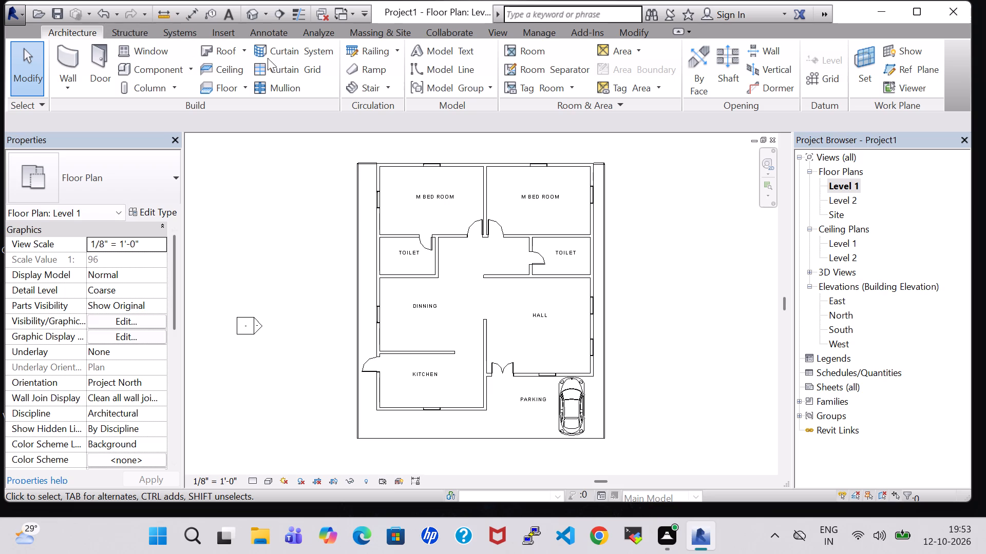
click(214, 47)
scroll(347, 192, up, 2)
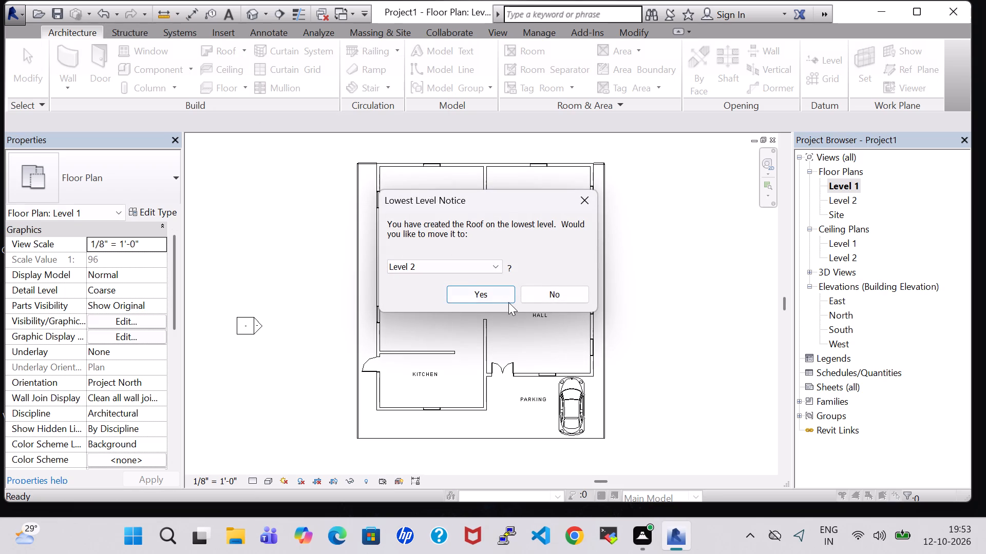
click(507, 298)
scroll(682, 242, up, 1)
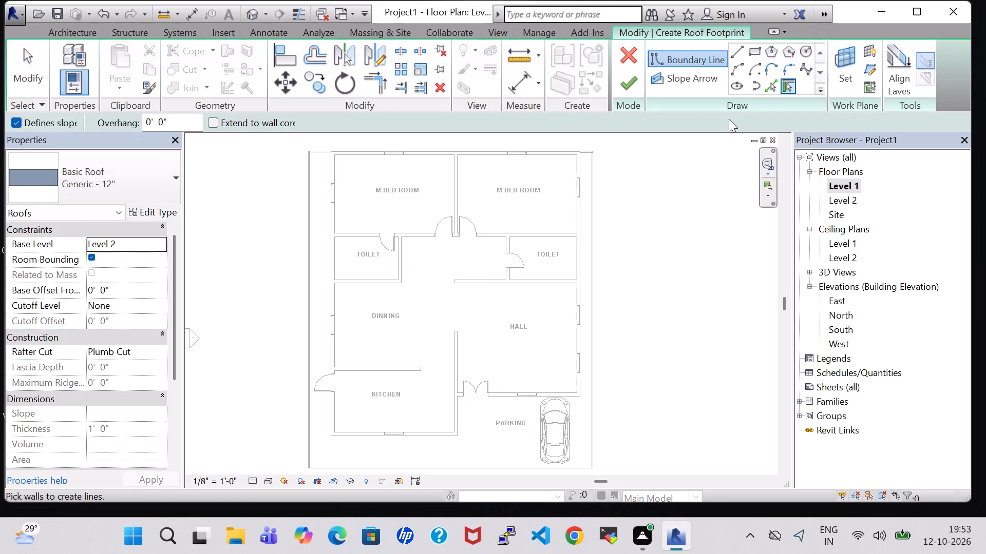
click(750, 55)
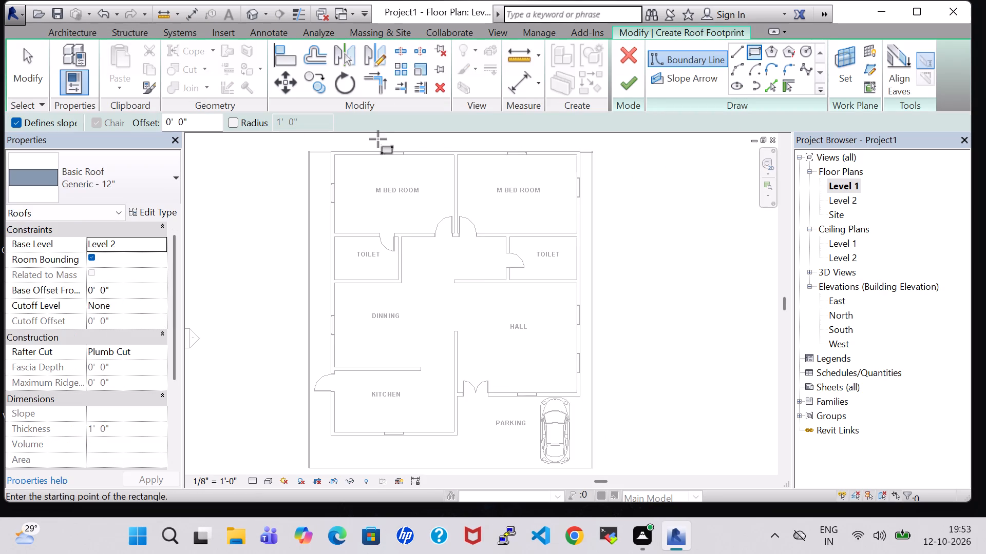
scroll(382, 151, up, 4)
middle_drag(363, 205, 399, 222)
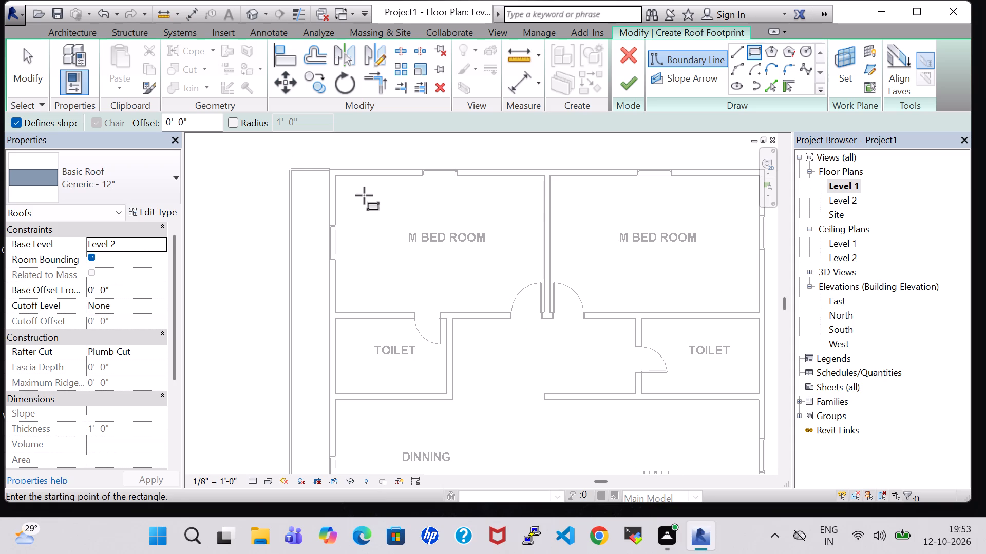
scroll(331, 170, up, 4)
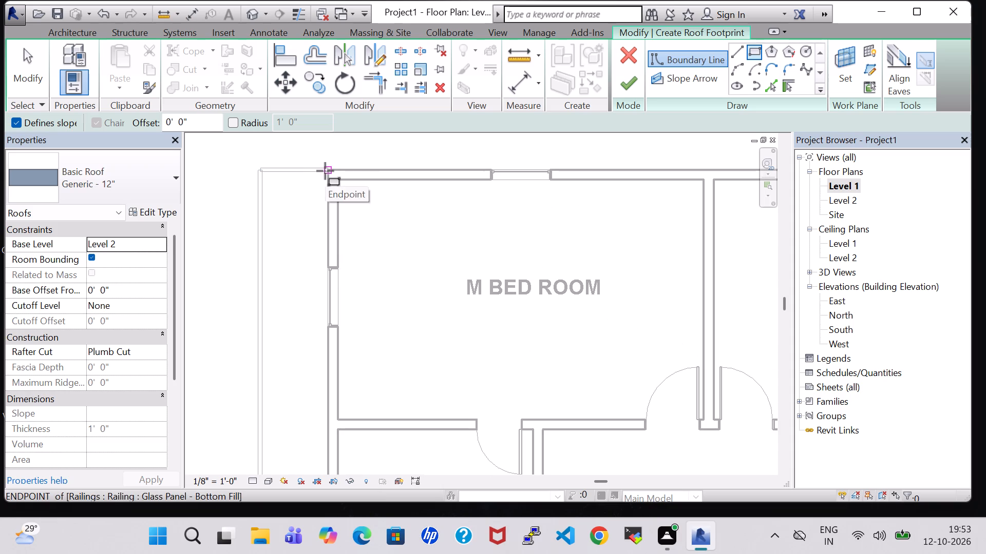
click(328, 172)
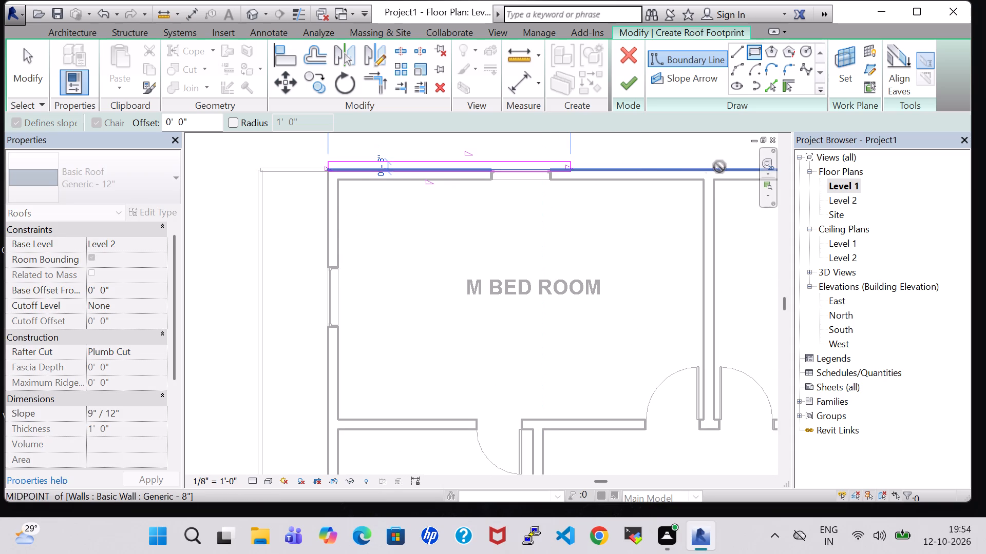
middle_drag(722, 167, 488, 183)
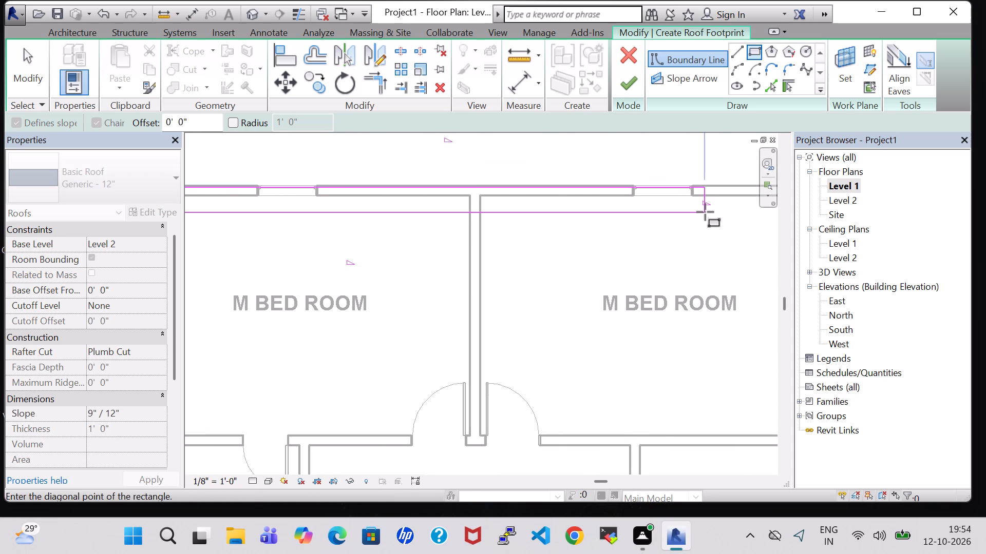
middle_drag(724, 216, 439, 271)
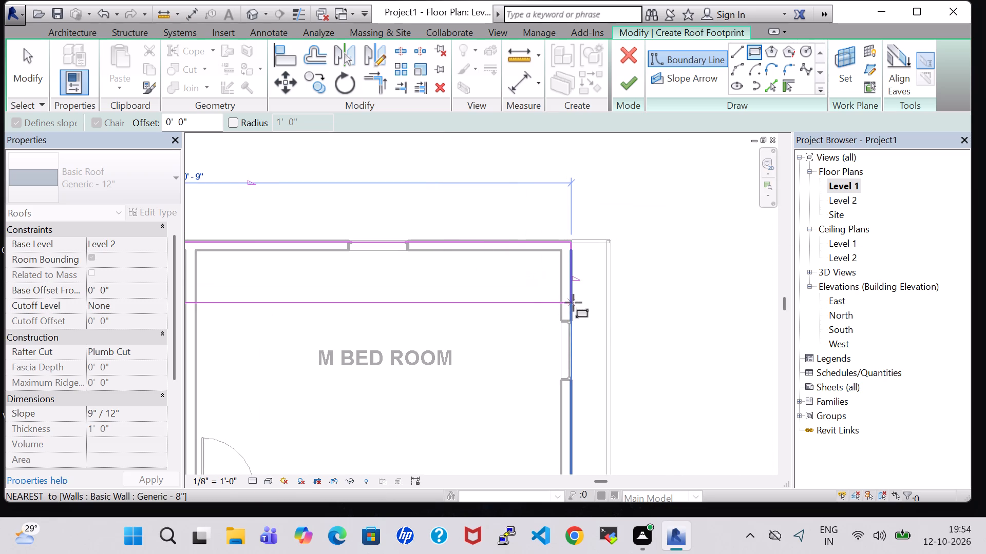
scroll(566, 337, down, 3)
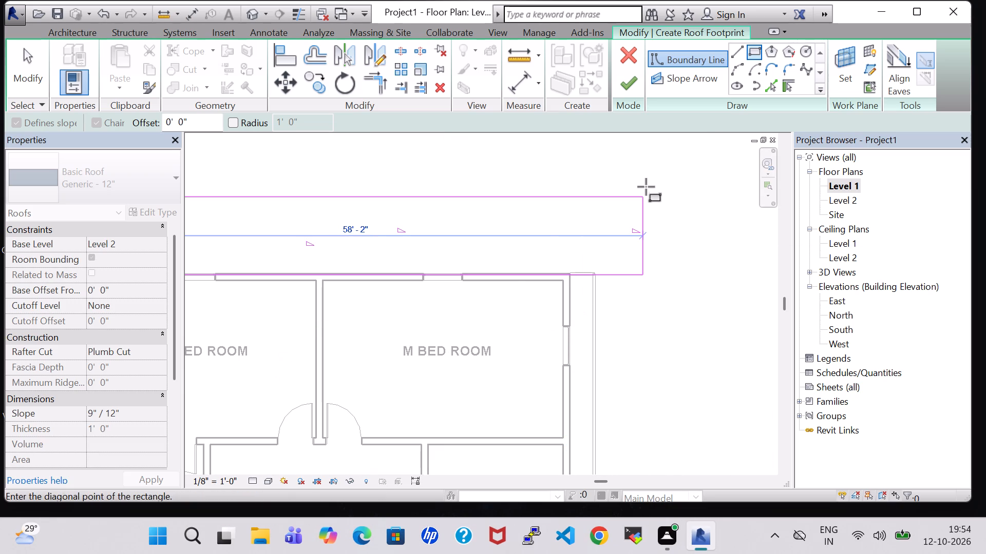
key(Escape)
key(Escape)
Draw a slope-defining roof boundary line along the outer face of the north wall, from the northwest to the northeast corner.
click(731, 48)
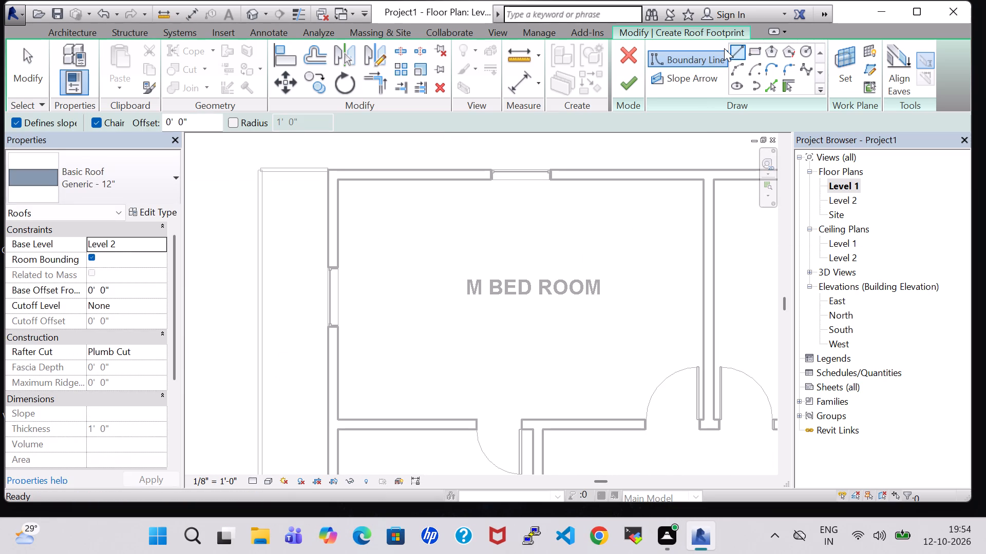
scroll(460, 200, down, 1)
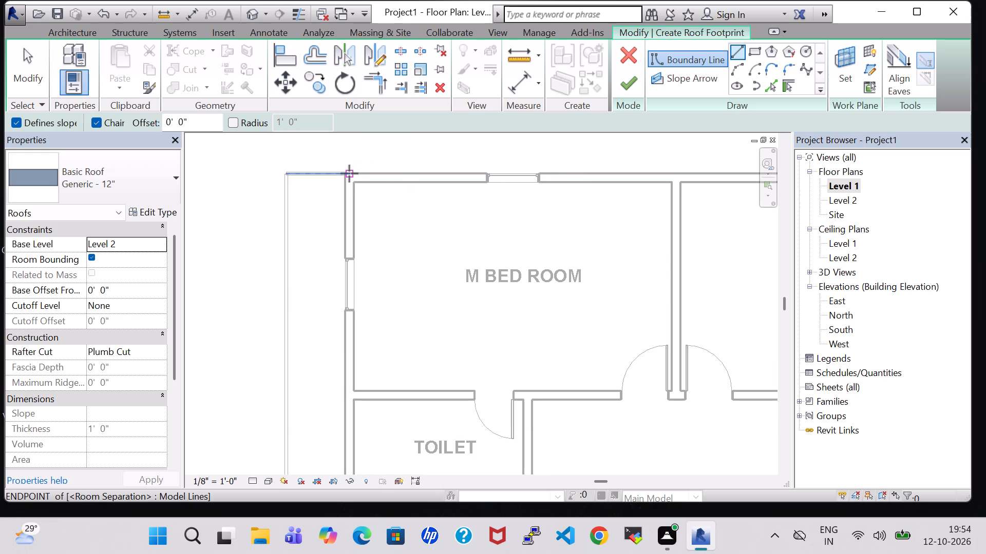
scroll(349, 173, up, 4)
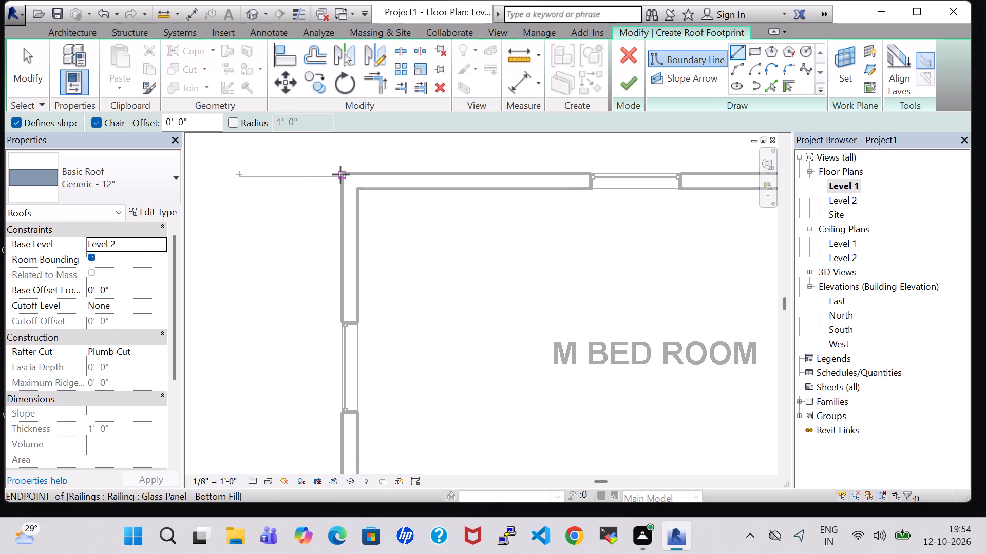
click(340, 174)
middle_drag(633, 166, 429, 179)
scroll(429, 179, down, 2)
middle_drag(707, 180, 354, 191)
scroll(354, 192, down, 2)
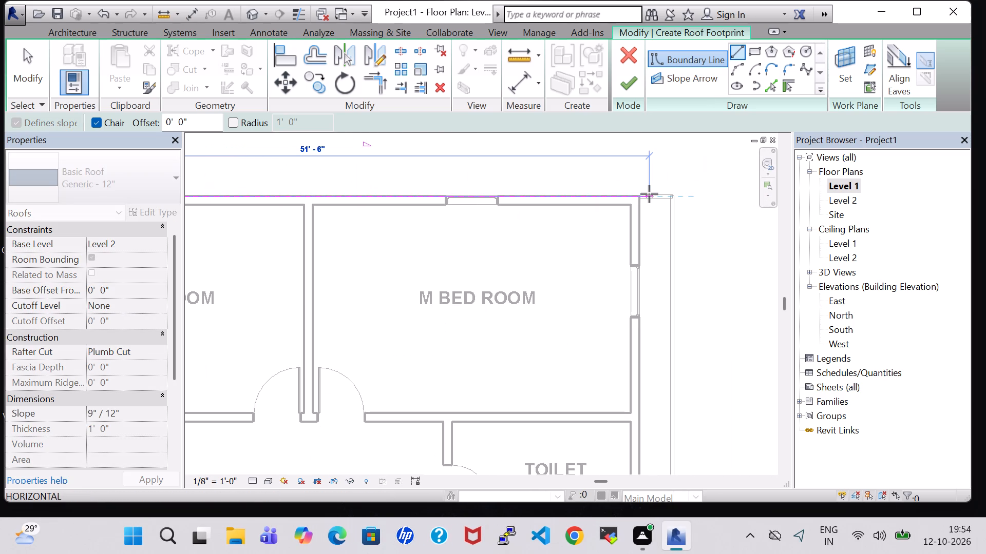
scroll(649, 194, up, 8)
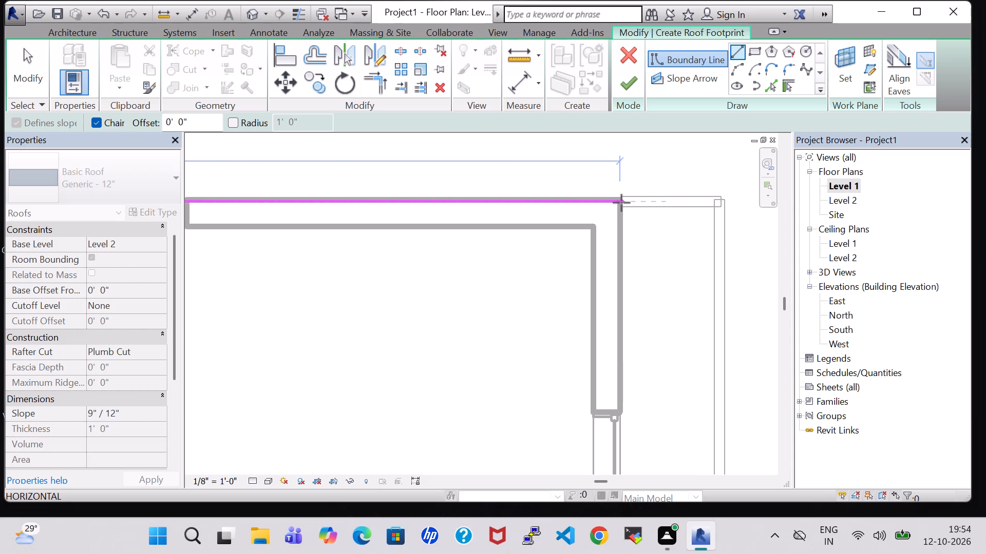
click(621, 199)
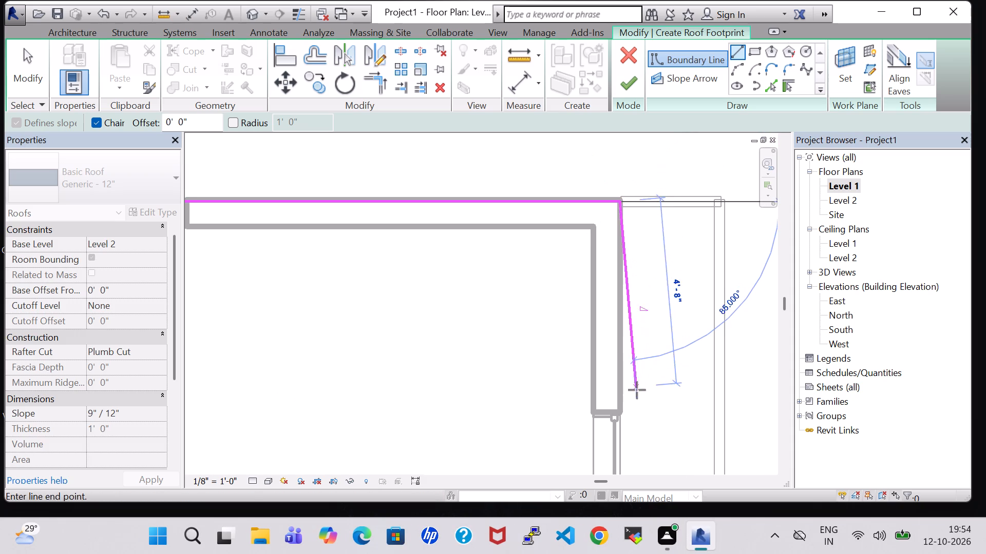
Continue the roof boundary along the outer face of the east wall down to the hall's southeast corner.
middle_drag(623, 412, 599, 282)
scroll(599, 282, down, 3)
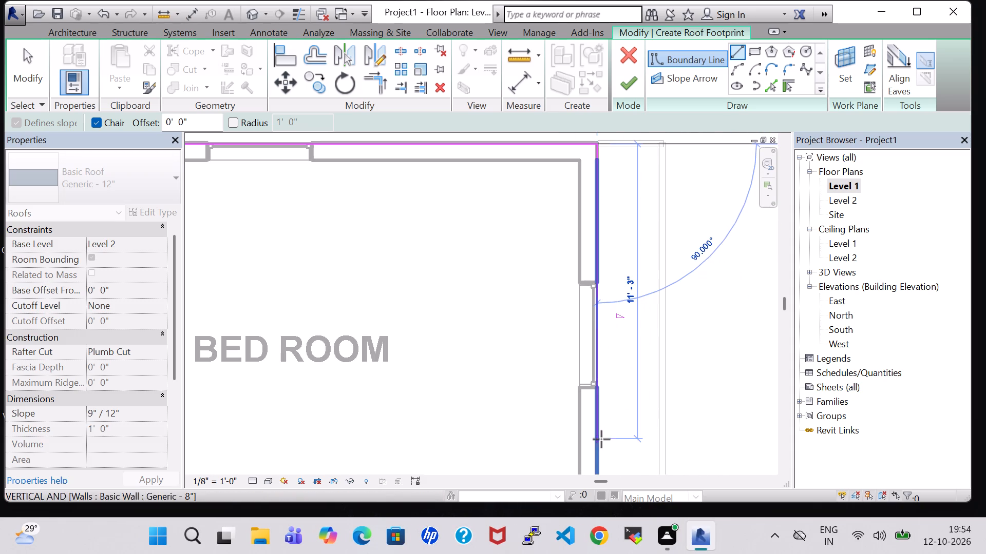
middle_drag(601, 439, 597, 299)
scroll(597, 299, down, 2)
middle_drag(600, 393, 598, 321)
scroll(598, 396, down, 1)
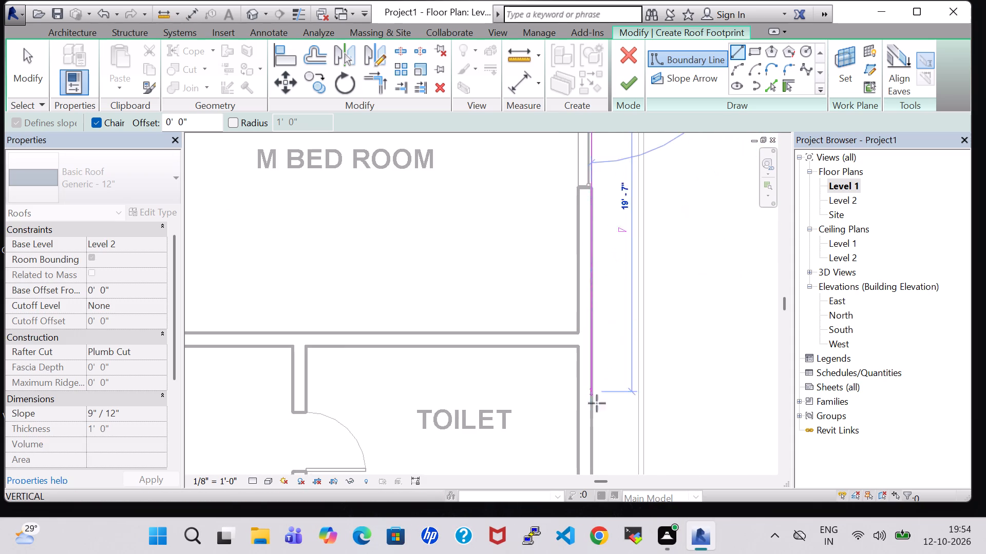
scroll(597, 403, down, 2)
middle_drag(596, 412, 596, 310)
scroll(602, 332, down, 2)
middle_drag(600, 390, 597, 257)
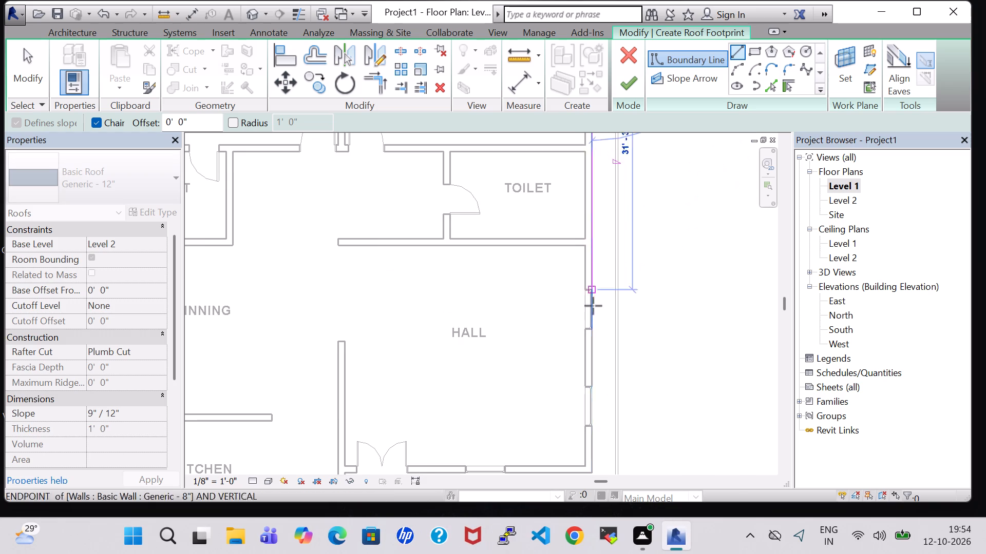
middle_drag(591, 393, 577, 139)
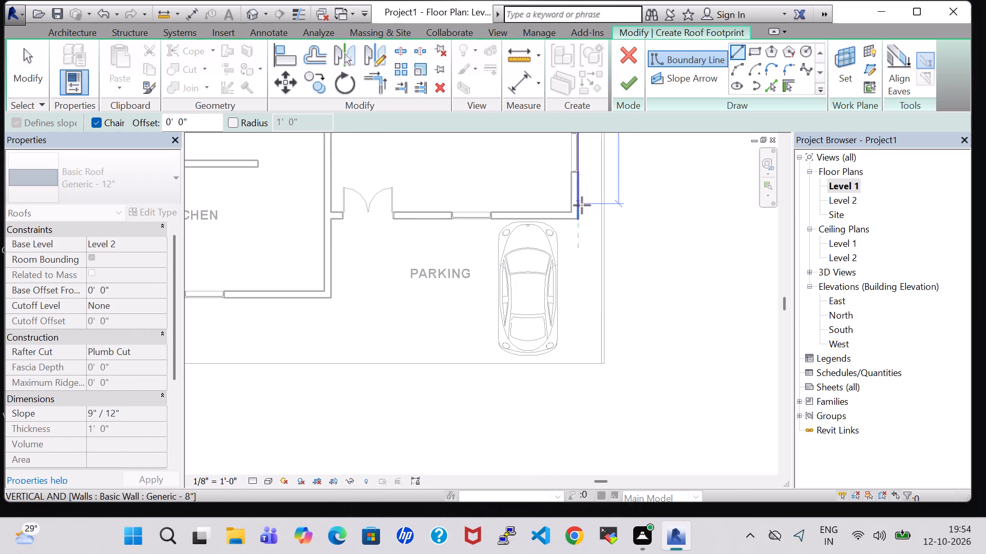
scroll(577, 224, up, 5)
click(580, 215)
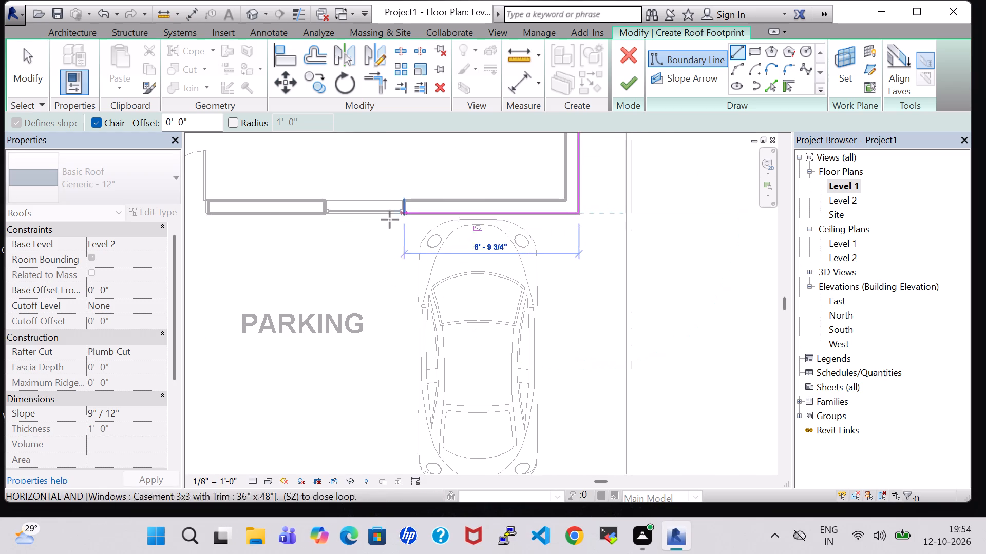
Continue the roof boundary along the hall's south wall, the kitchen's projecting east wall and the kitchen's south wall, the last about 25'-8 1/2" long.
scroll(367, 216, up, 1)
middle_drag(367, 216, 548, 216)
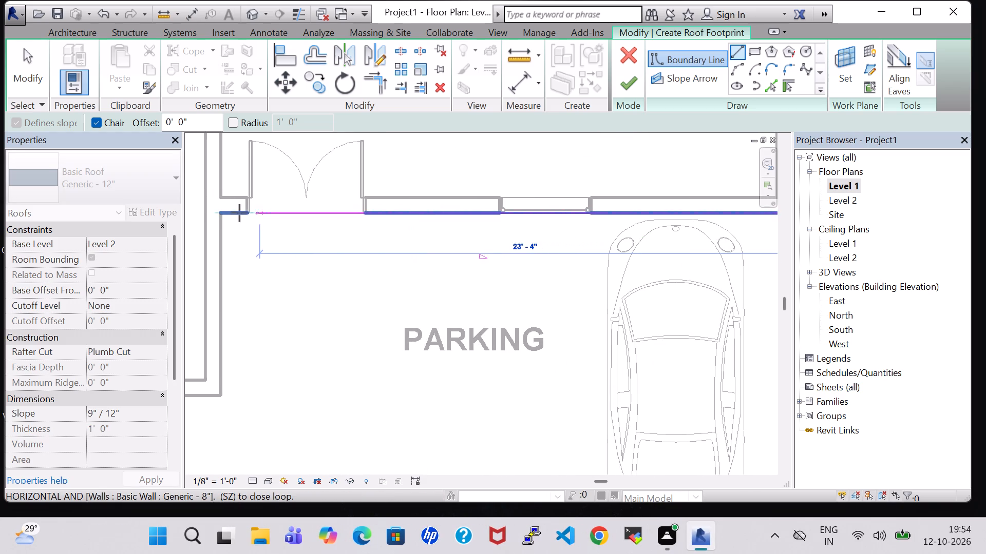
click(224, 212)
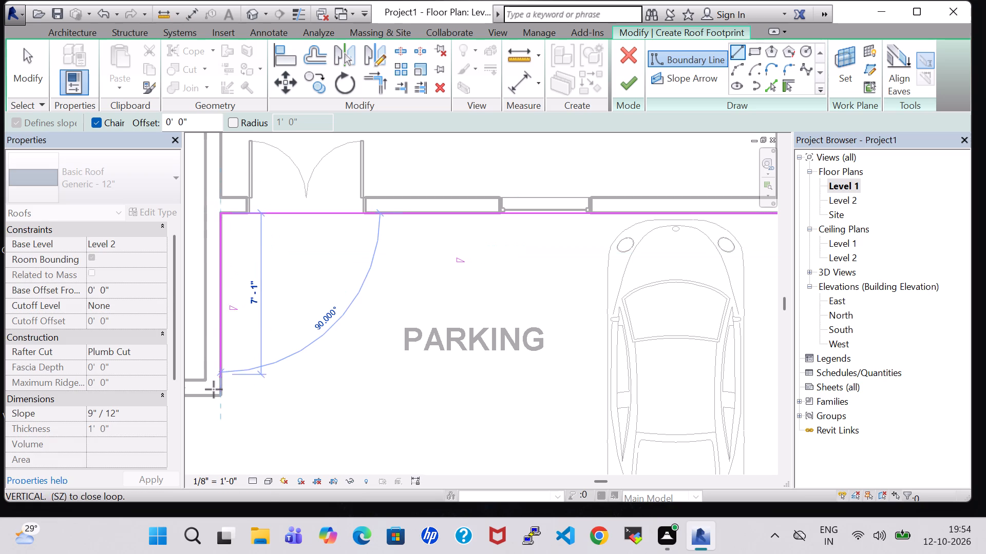
click(216, 392)
middle_drag(228, 393, 640, 364)
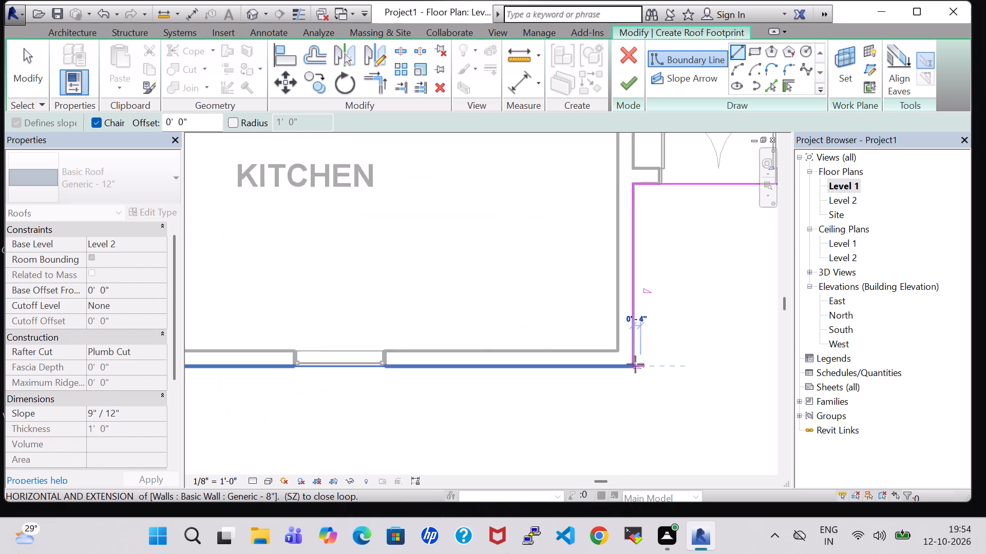
scroll(603, 367, down, 3)
middle_drag(468, 392, 680, 385)
scroll(468, 392, down, 1)
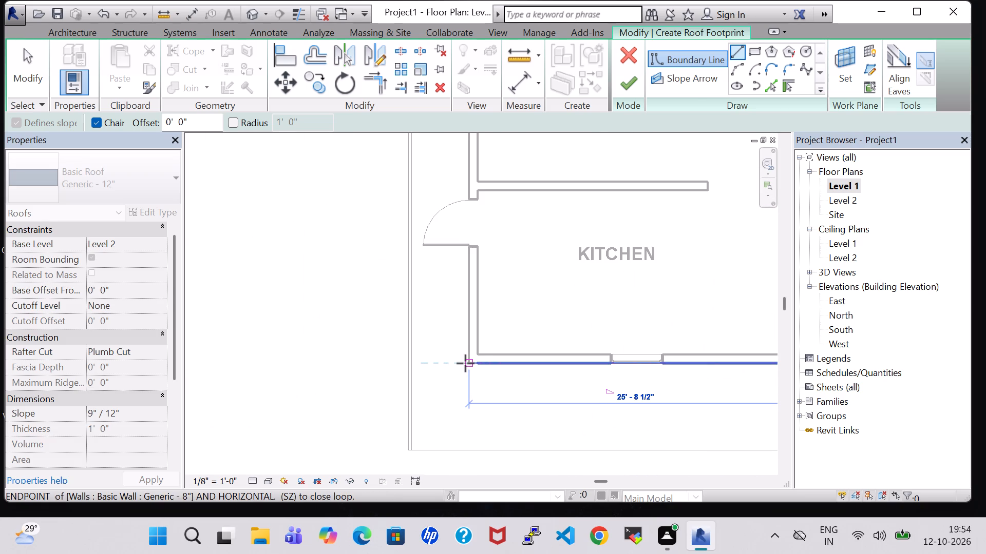
click(470, 363)
Close the roof boundary along the outer face of the west wall, back to the building's northwest corner.
scroll(475, 224, up, 1)
middle_drag(475, 224, 493, 384)
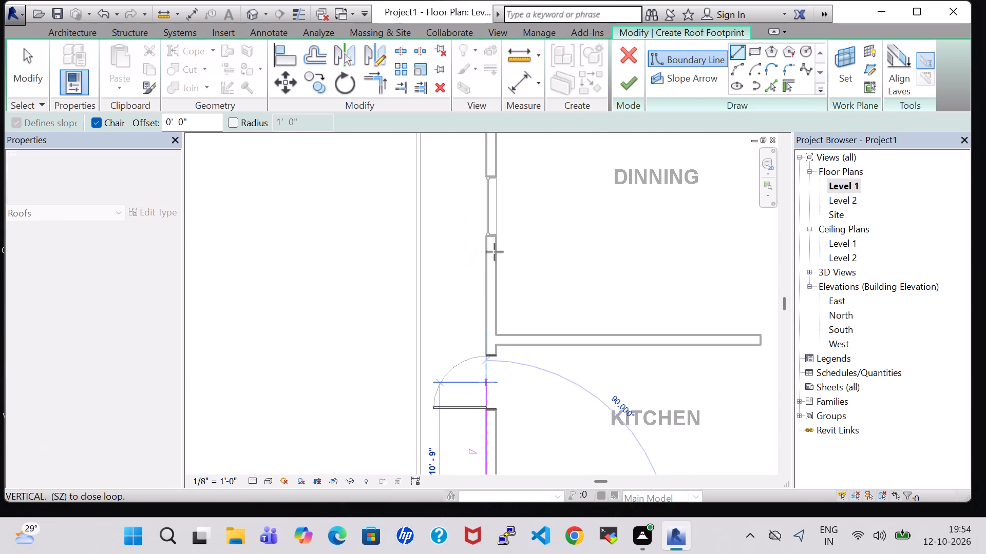
middle_drag(483, 183, 487, 382)
middle_drag(486, 227, 492, 477)
middle_drag(496, 272, 501, 474)
scroll(498, 318, down, 1)
scroll(501, 378, up, 4)
click(500, 323)
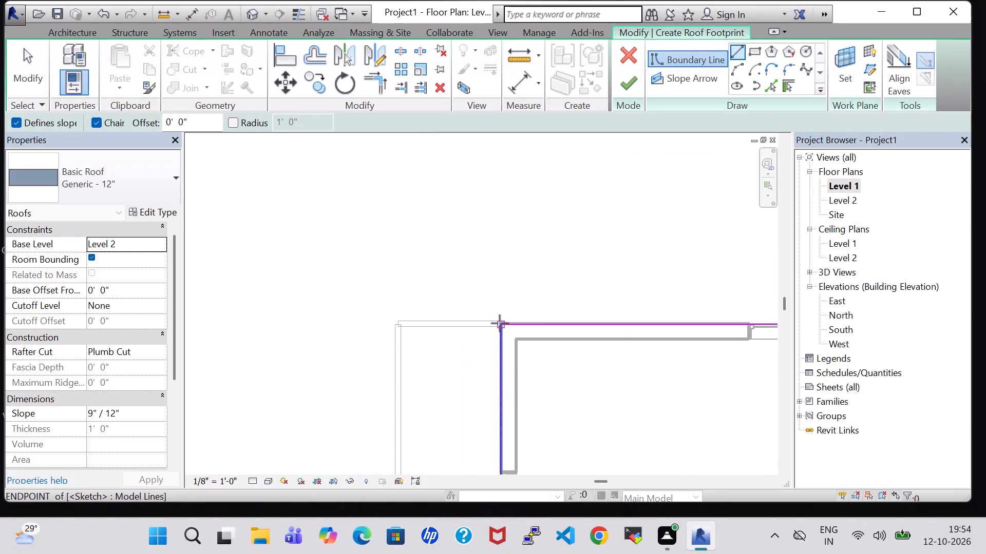
Finish the Generic - 12" roof footprint and attach the highlighted walls to the roof.
click(638, 85)
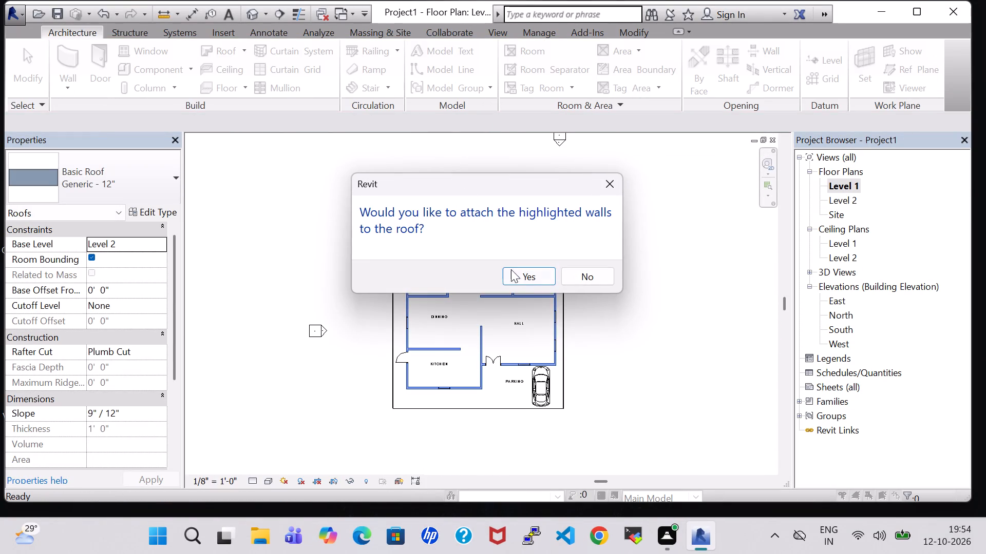
click(515, 271)
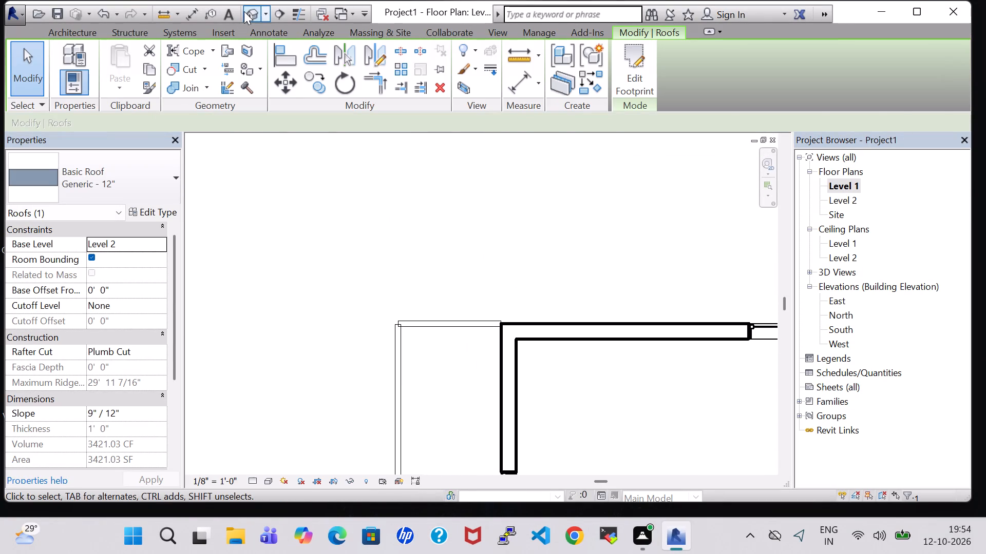
Examine the new roof and the building from several sides in the 3D view.
click(244, 11)
scroll(543, 314, down, 2)
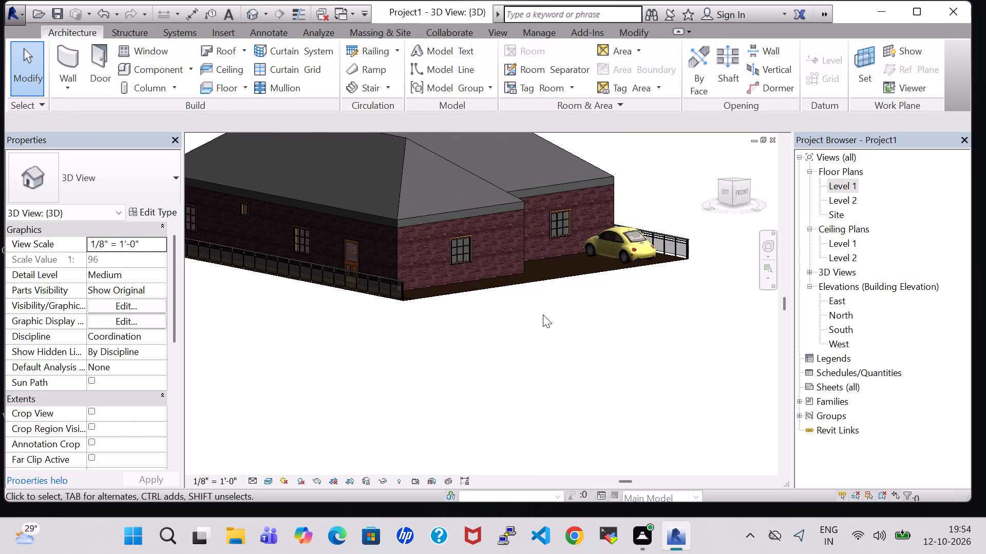
shift+middle_drag(559, 326, 492, 330)
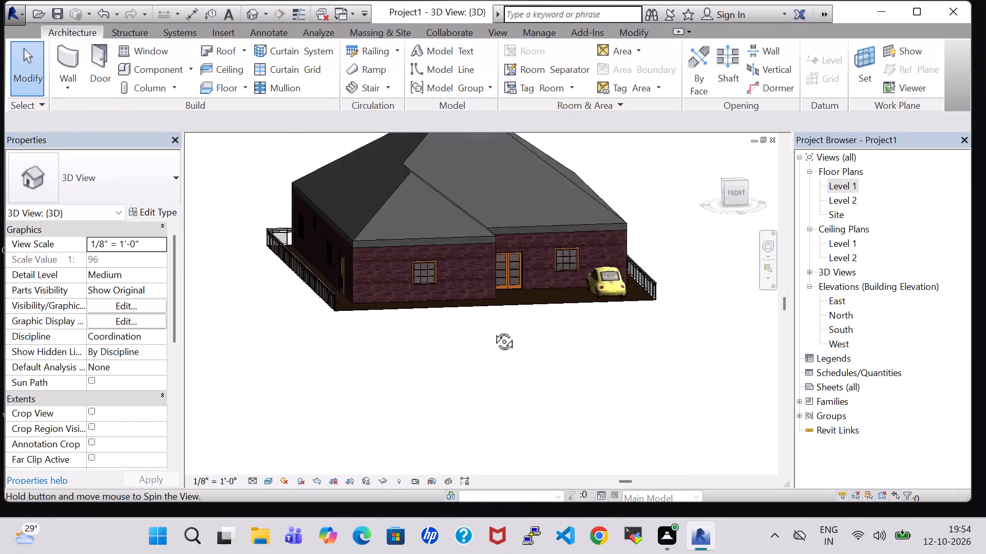
shift+middle_drag(492, 330, 300, 311)
shift+middle_drag(500, 298, 455, 315)
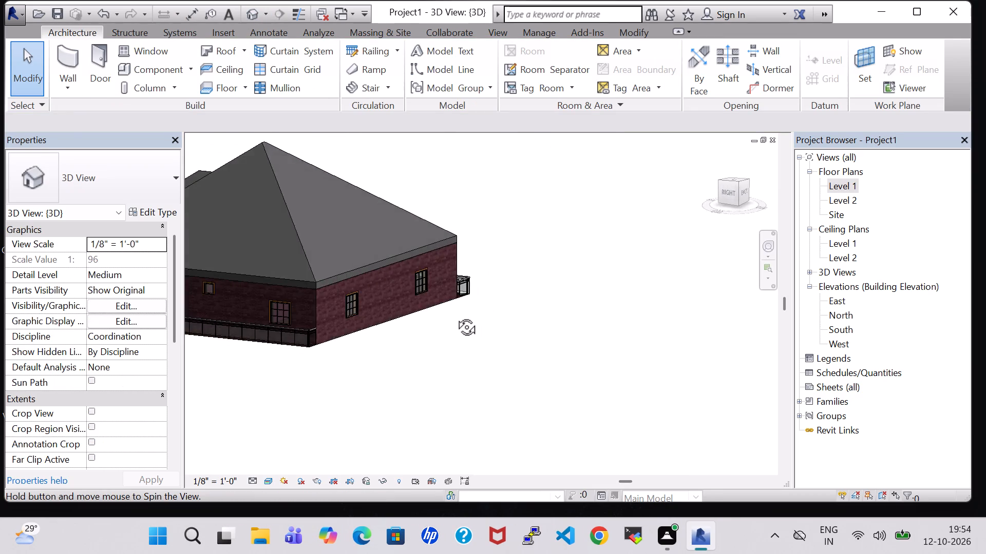
shift+middle_drag(455, 315, 655, 347)
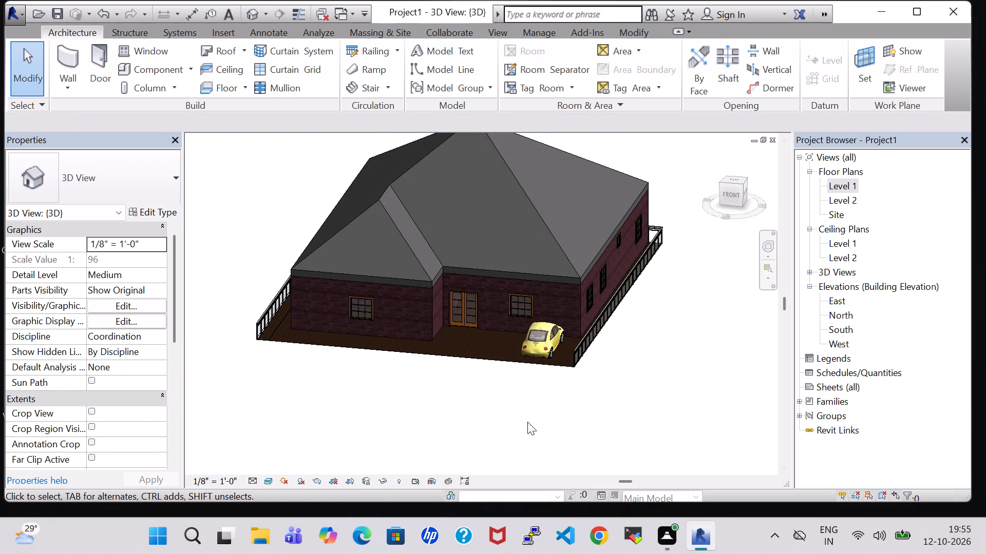
Start a Generic - 12" floor on Level 1 and sketch its straight north edge along the outer wall face, about 50'-8" long.
double_click(844, 183)
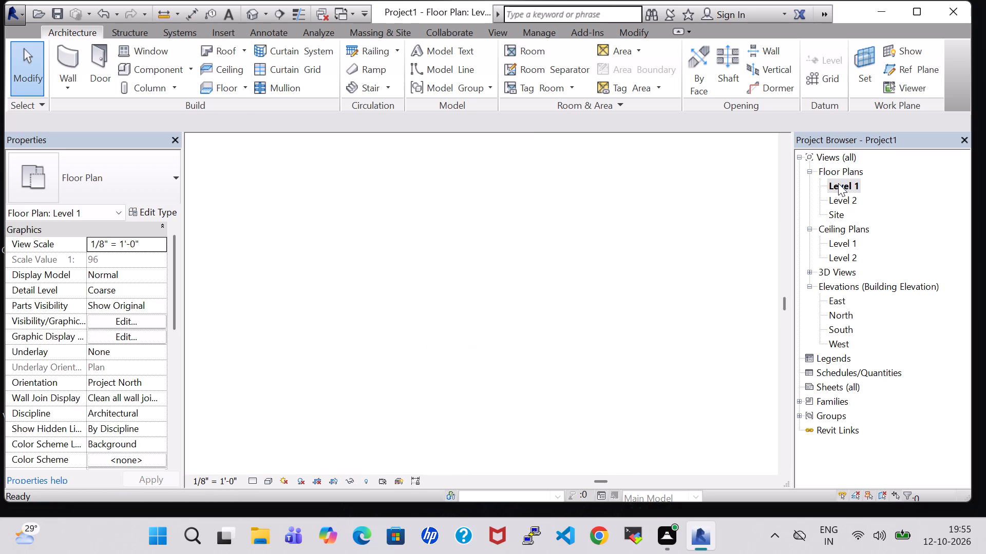
scroll(616, 289, down, 3)
middle_drag(622, 363, 472, 338)
scroll(472, 338, down, 5)
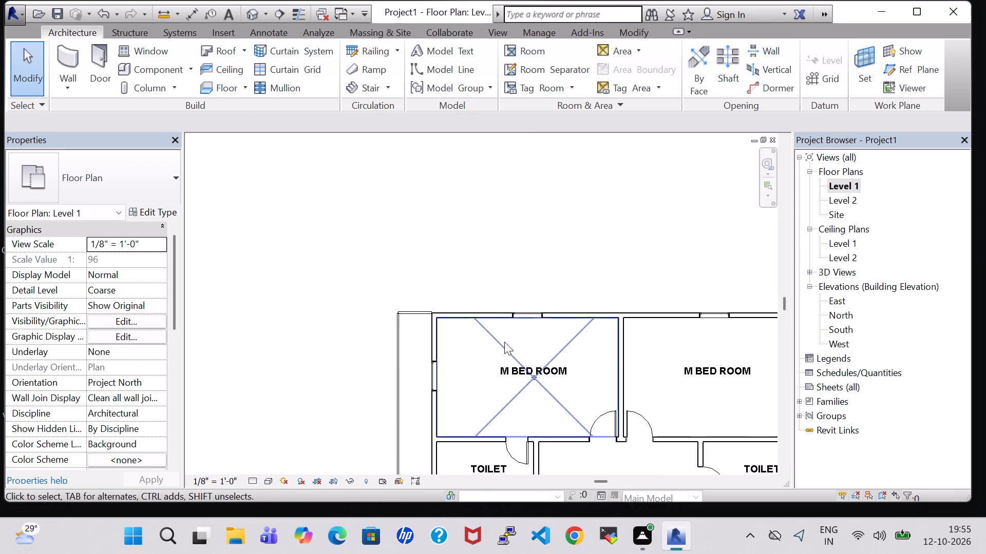
middle_drag(504, 342, 376, 211)
scroll(381, 216, down, 1)
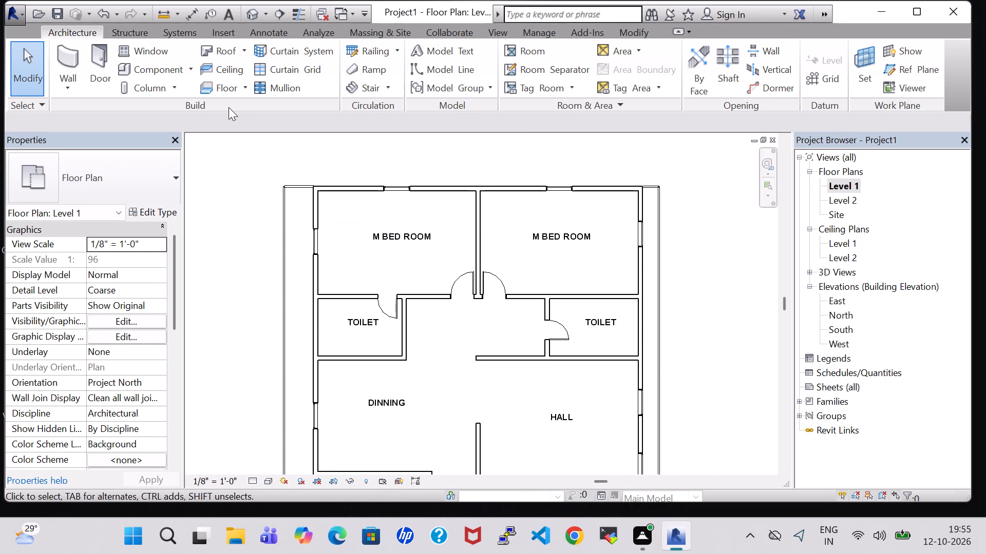
click(210, 91)
scroll(337, 213, up, 6)
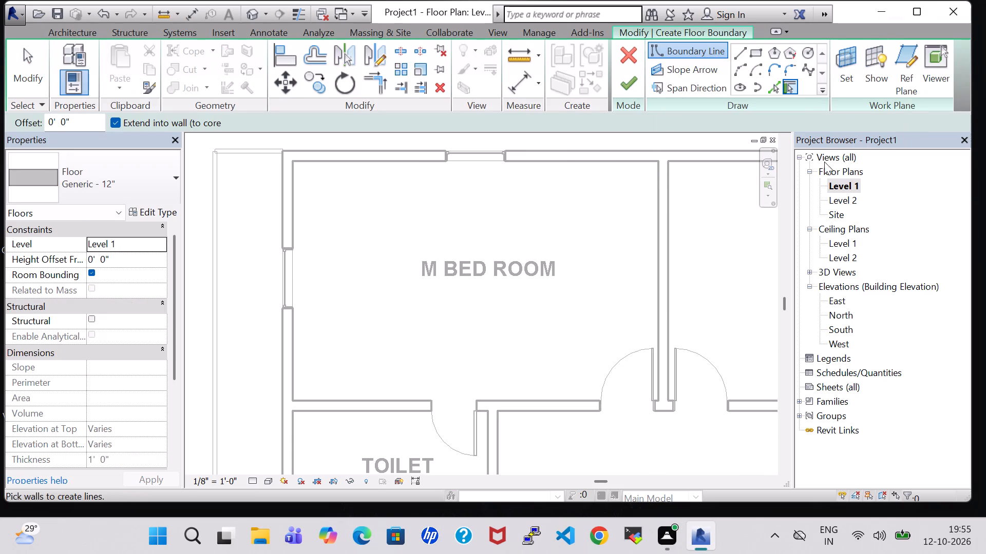
click(743, 54)
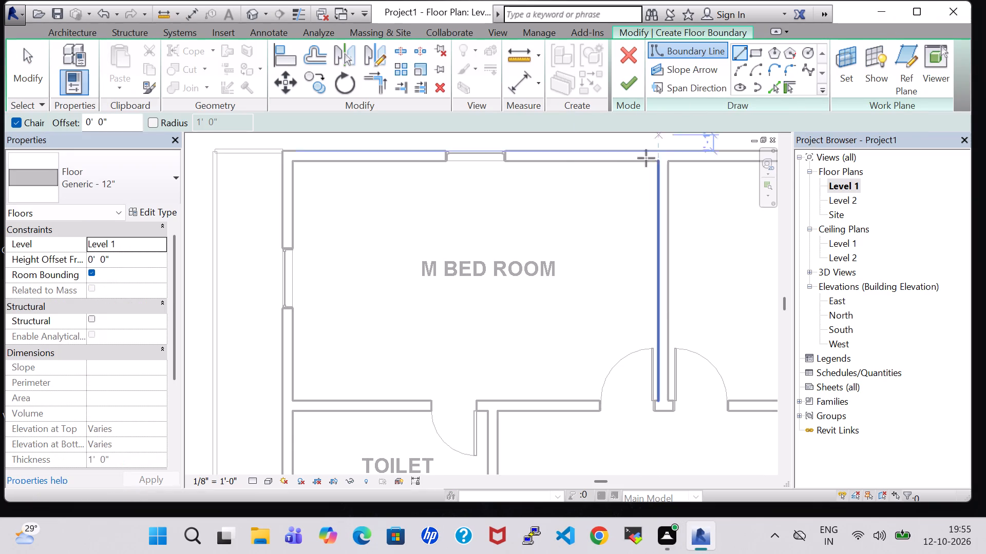
middle_drag(348, 200, 369, 286)
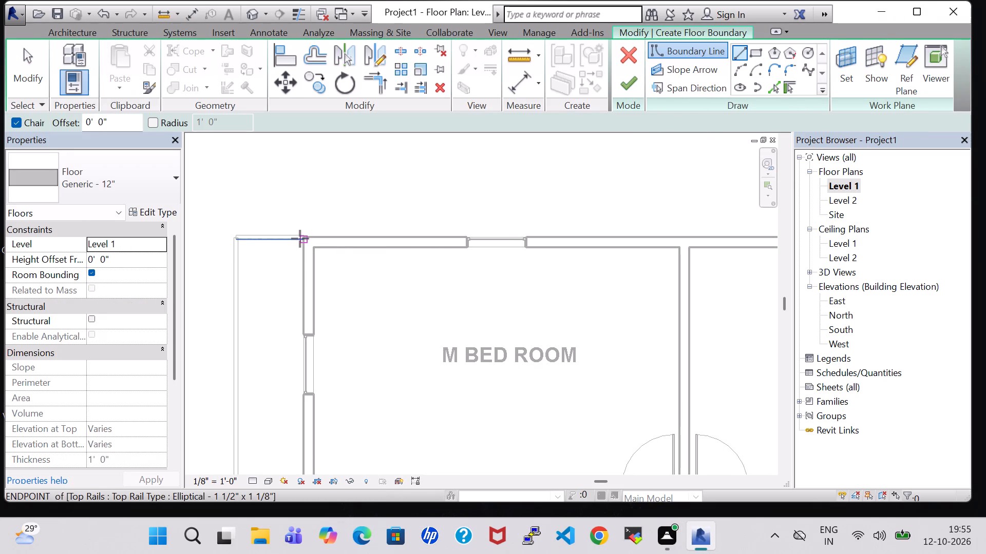
click(301, 238)
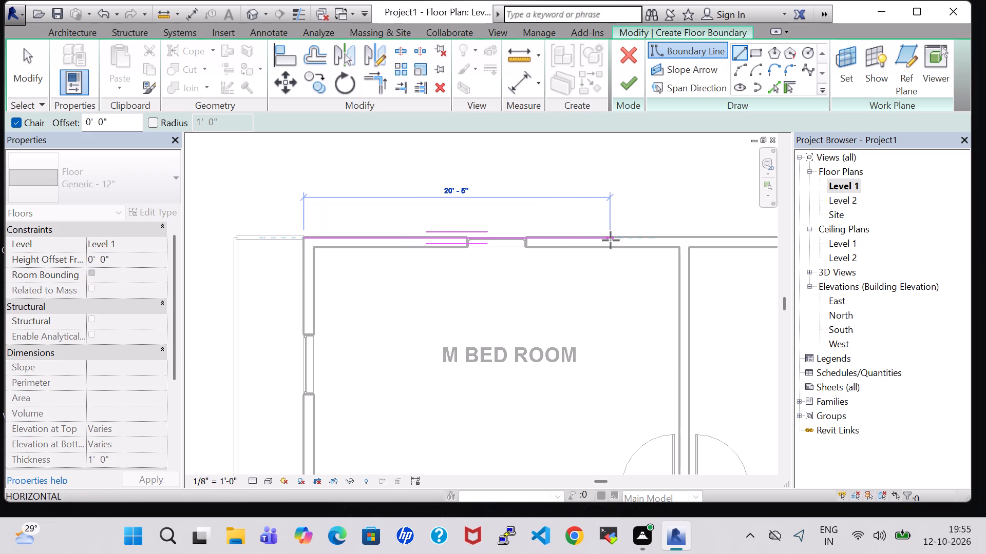
middle_drag(611, 240, 252, 242)
click(706, 241)
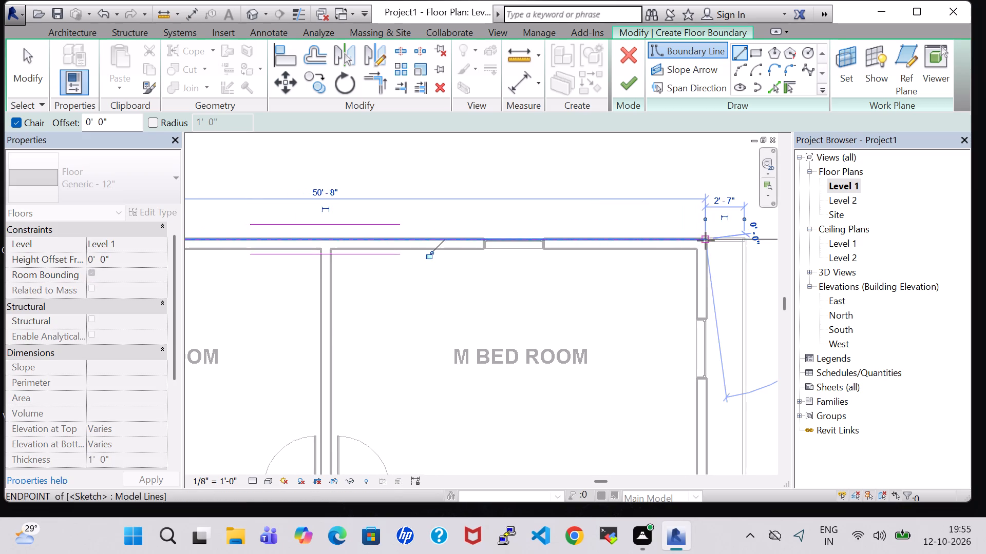
Continue the floor boundary along the outer face of the east wall to the hall's southeast corner.
middle_drag(710, 436, 684, 337)
scroll(684, 337, down, 2)
middle_drag(684, 337, 679, 283)
scroll(679, 289, down, 2)
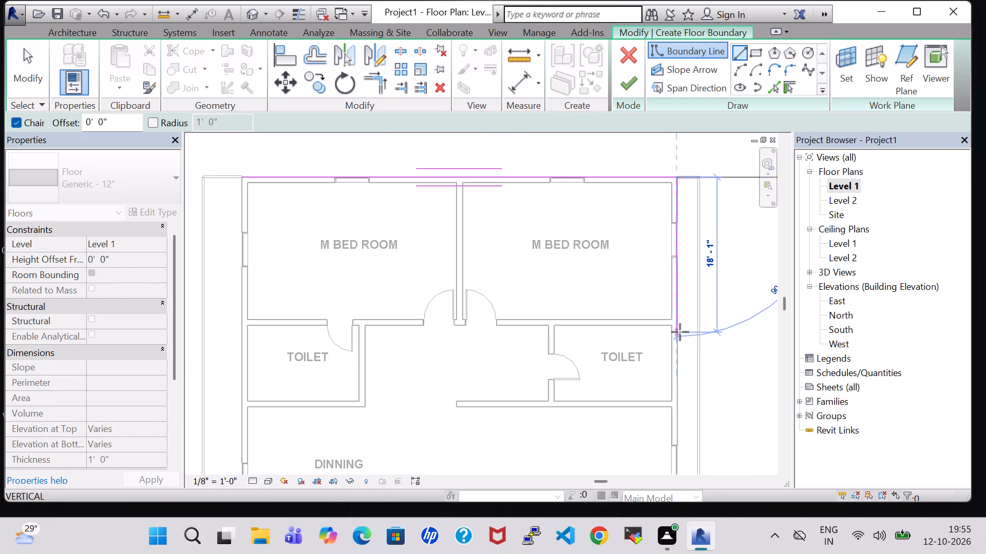
middle_drag(680, 332, 668, 197)
scroll(667, 469, up, 3)
middle_drag(667, 469, 659, 310)
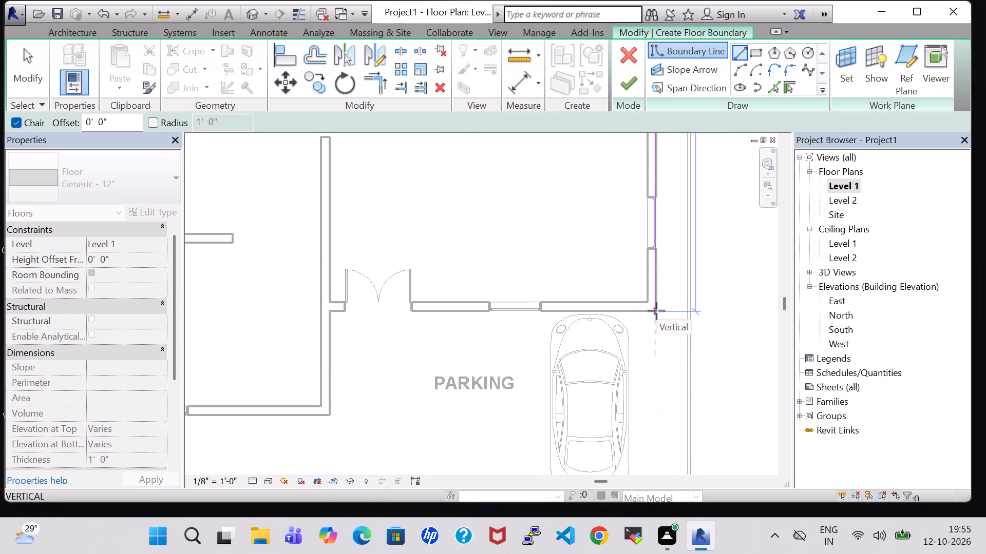
middle_drag(659, 446, 655, 310)
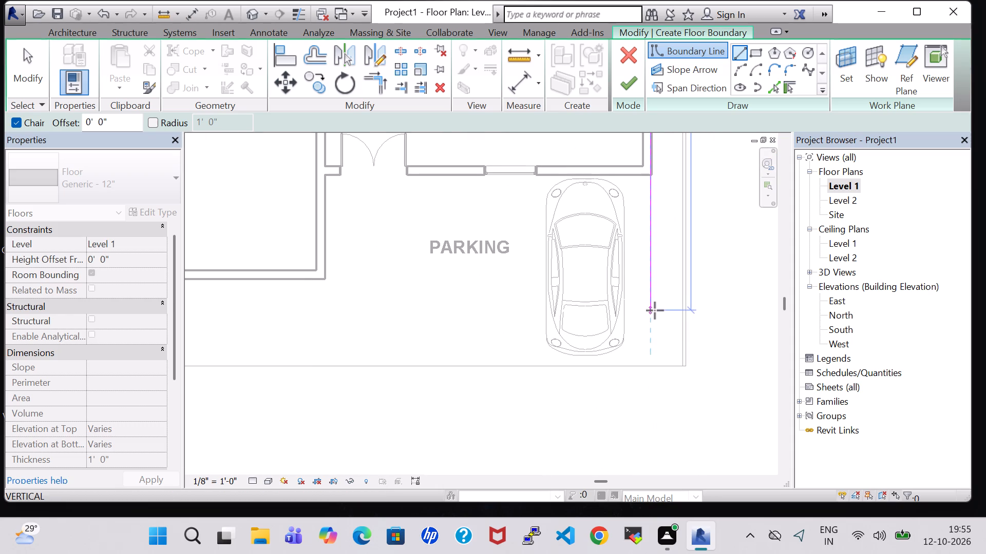
click(653, 175)
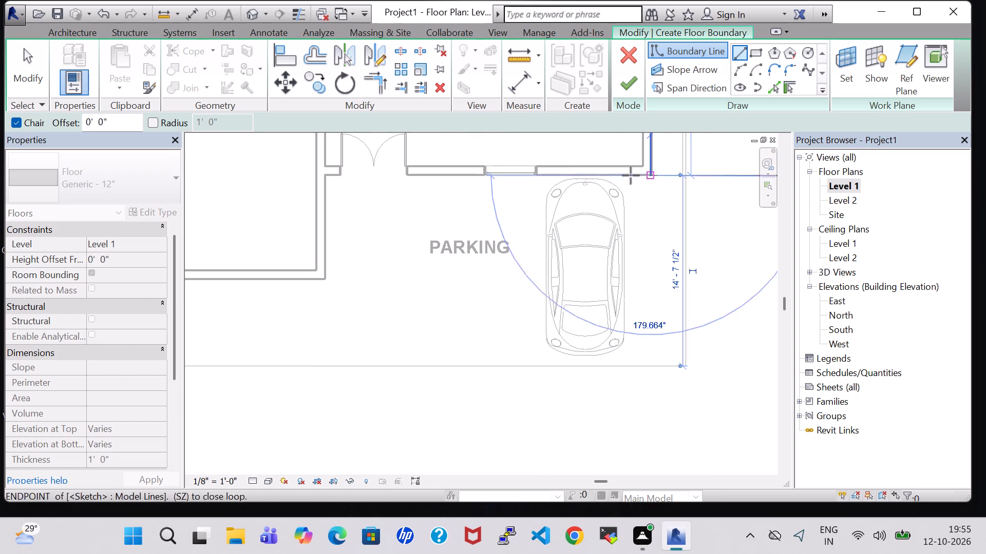
Trace the floor boundary along the hall's south wall (about 24'-9"), kitchen's projecting east wall (about 7'-10") and kitchen's south wall (about 25'-10").
click(327, 174)
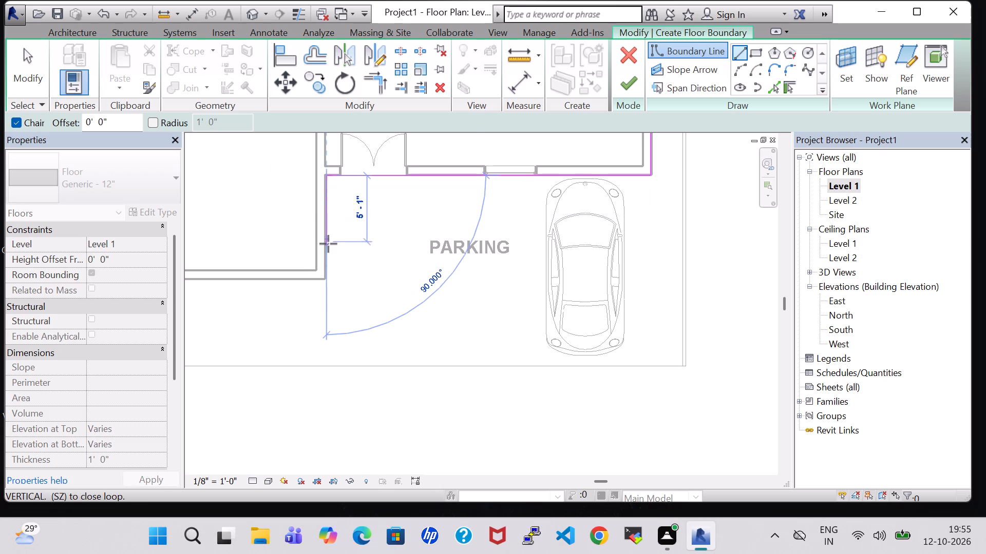
click(324, 278)
middle_drag(324, 278, 680, 279)
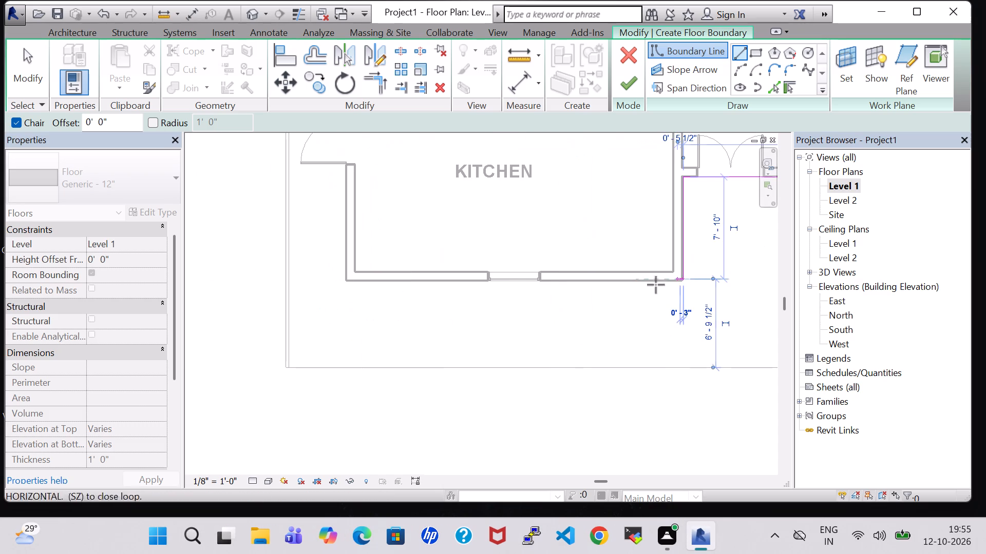
click(347, 282)
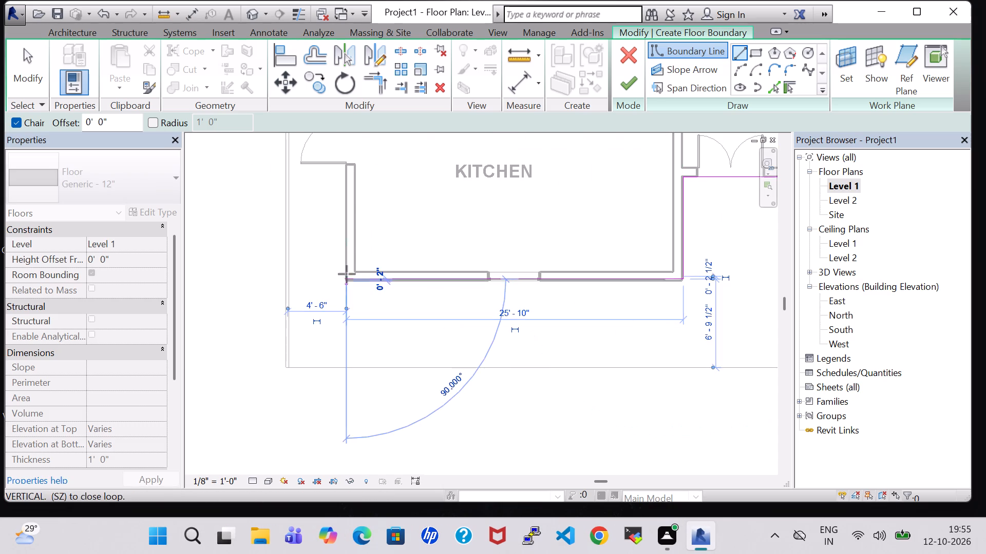
Close the floor boundary along the outer face of the west wall to the northwest corner and finish the floor.
middle_drag(347, 185, 317, 351)
scroll(317, 351, down, 2)
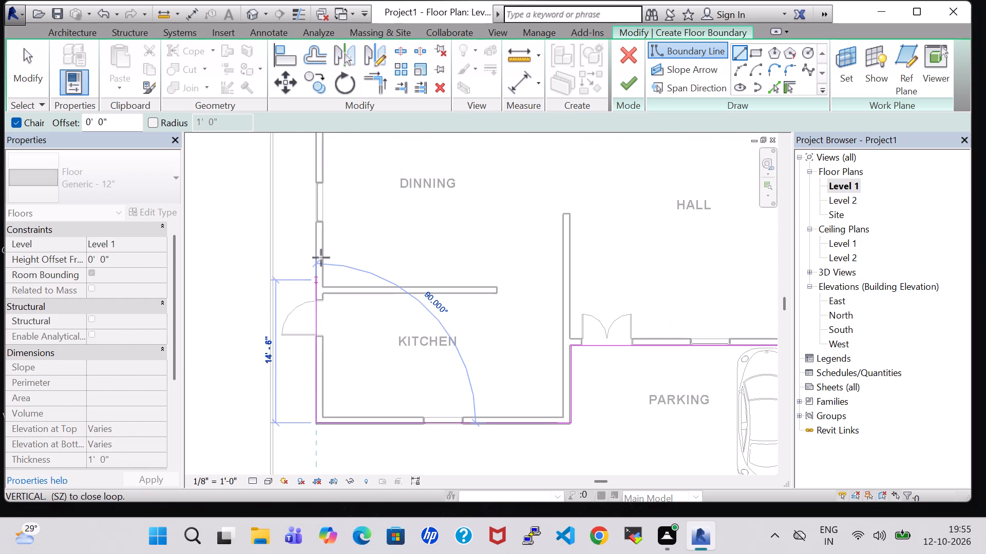
middle_drag(318, 244, 306, 378)
middle_drag(309, 275, 321, 429)
scroll(309, 352, down, 1)
scroll(320, 259, up, 4)
middle_drag(323, 249, 336, 332)
click(328, 209)
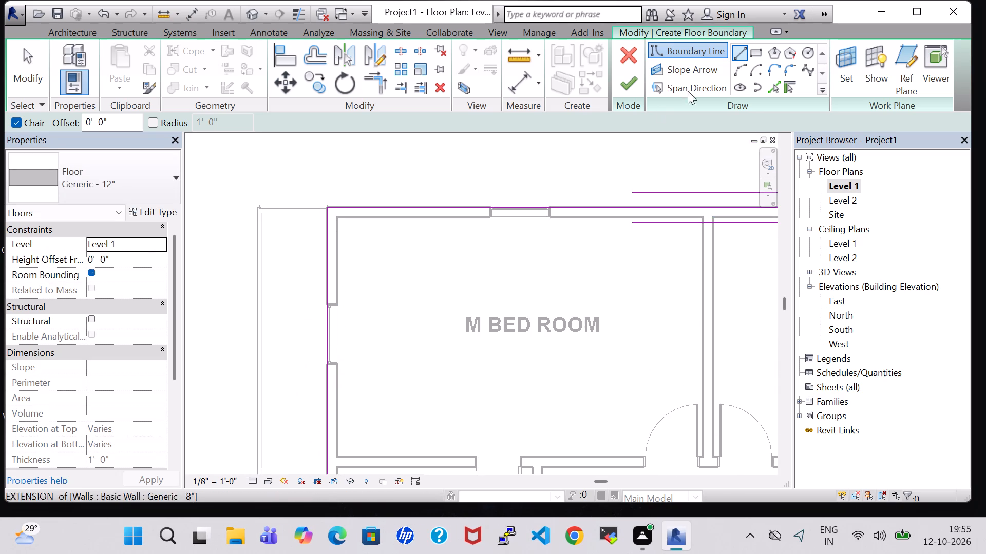
click(632, 80)
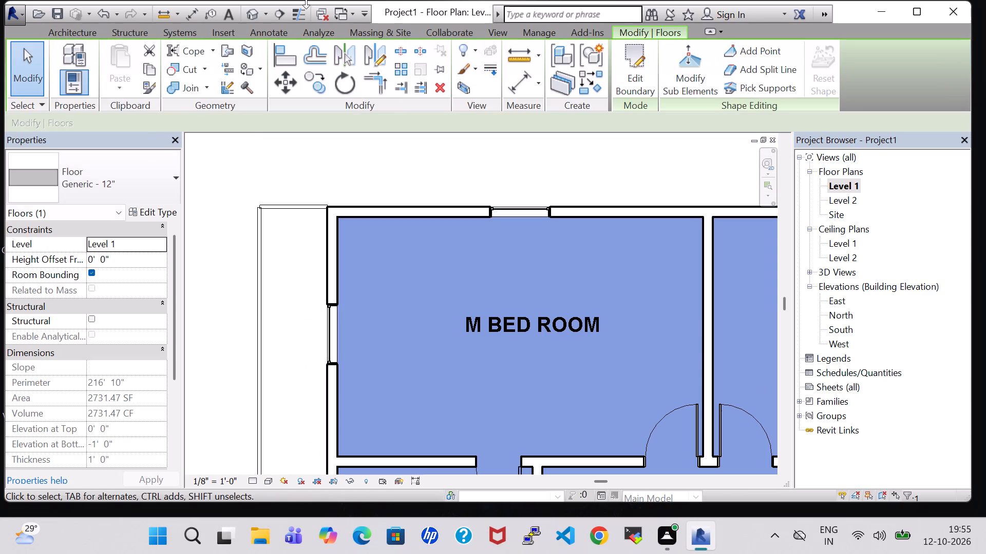
Examine the new floor from below and the building from several sides in the 3D view.
click(255, 8)
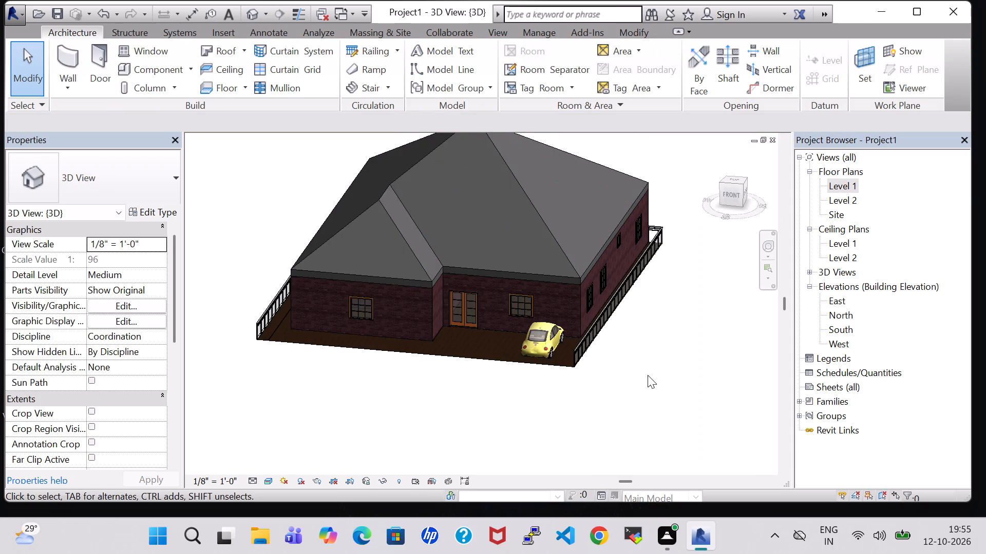
shift+middle_drag(483, 396, 485, 397)
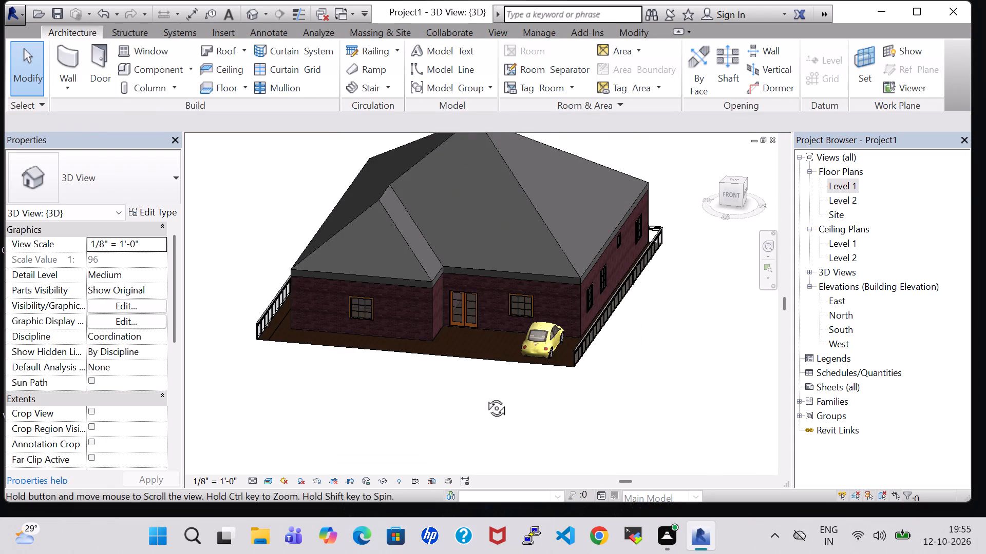
shift+middle_drag(485, 397, 575, 268)
shift+middle_click(575, 268)
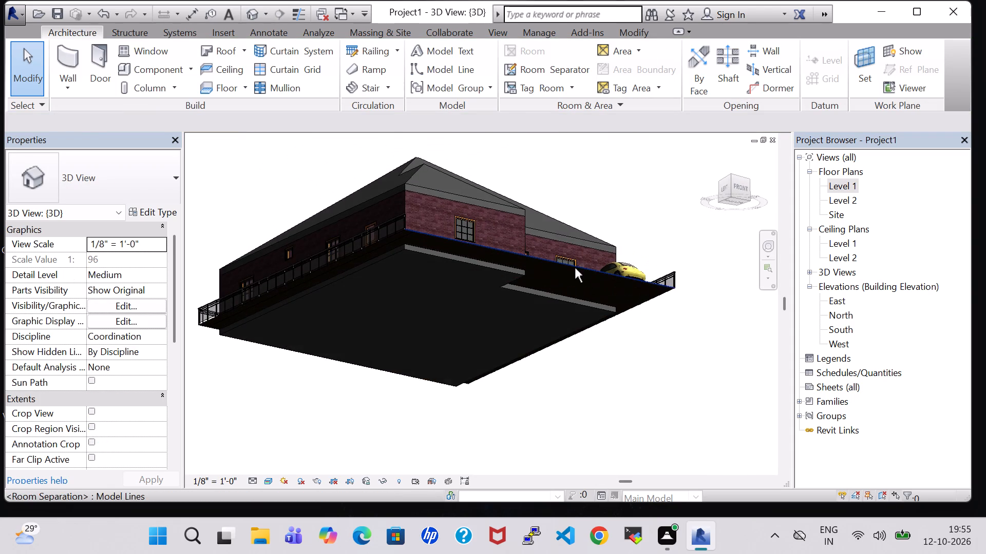
shift+middle_click(575, 268)
shift+middle_drag(690, 275, 648, 408)
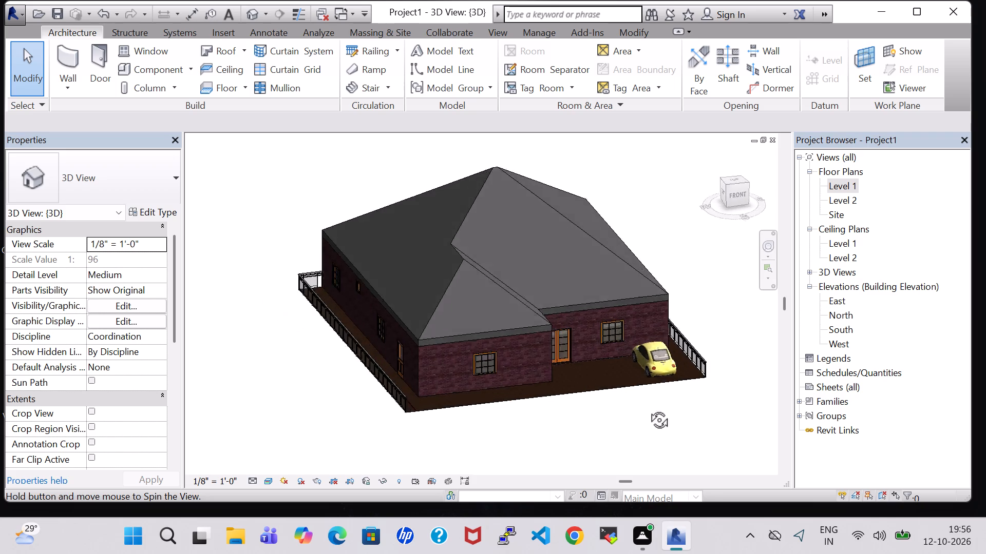
shift+middle_drag(648, 408, 568, 345)
shift+middle_click(586, 241)
shift+middle_drag(583, 457, 628, 474)
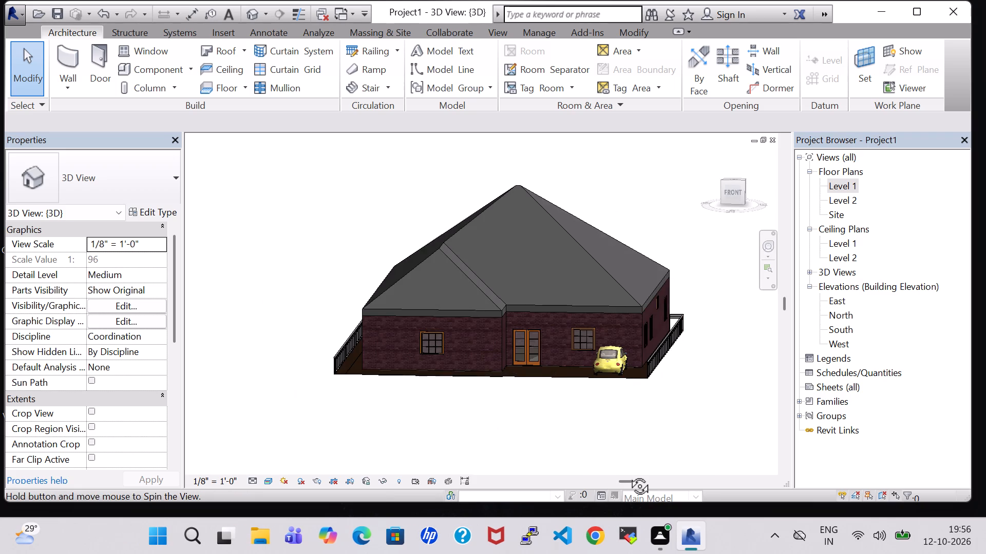
shift+middle_drag(628, 474, 635, 487)
shift+middle_drag(684, 387, 684, 403)
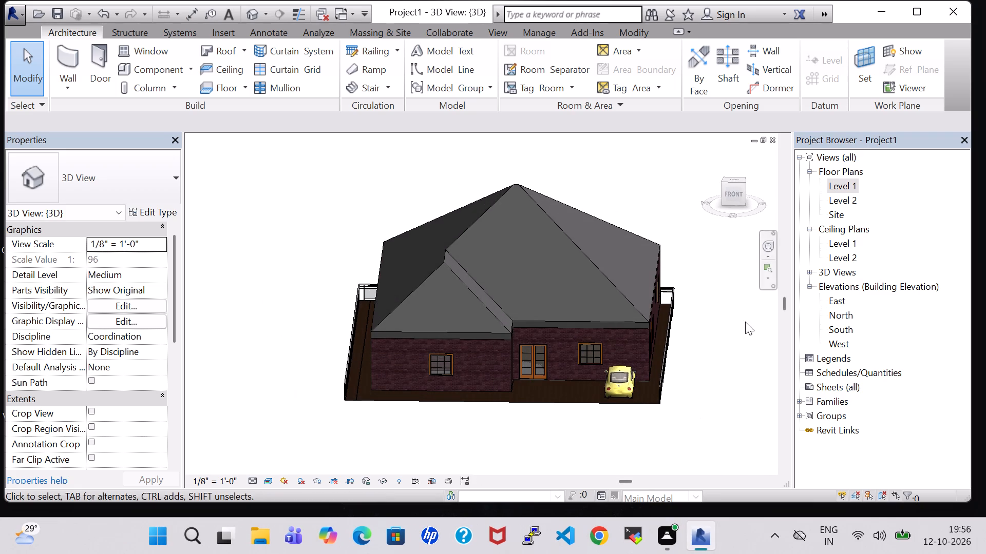
Hide the Roofs category in the Level 1 floor plan with Visibility/Graphic Overrides.
double_click(845, 187)
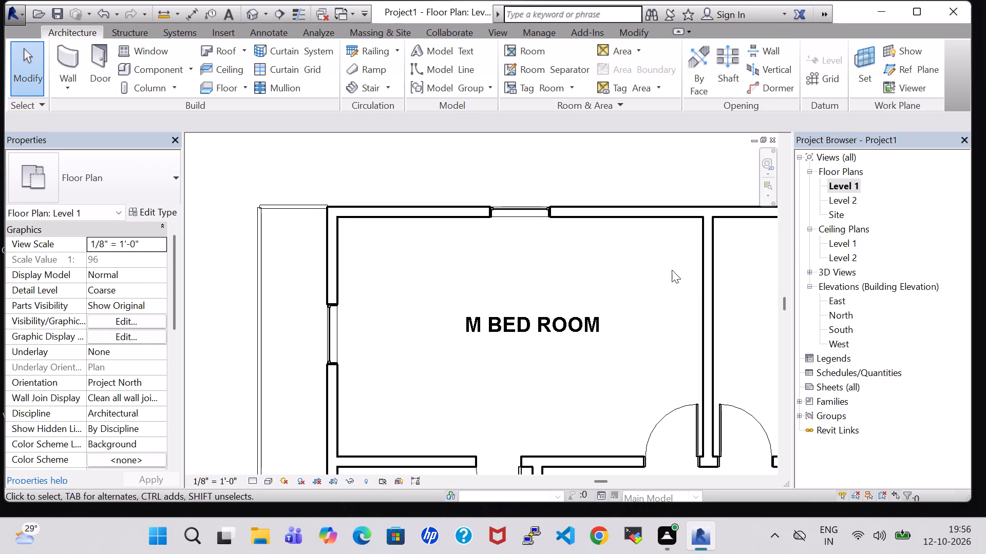
scroll(620, 302, down, 3)
middle_drag(619, 302, 511, 288)
scroll(511, 288, down, 4)
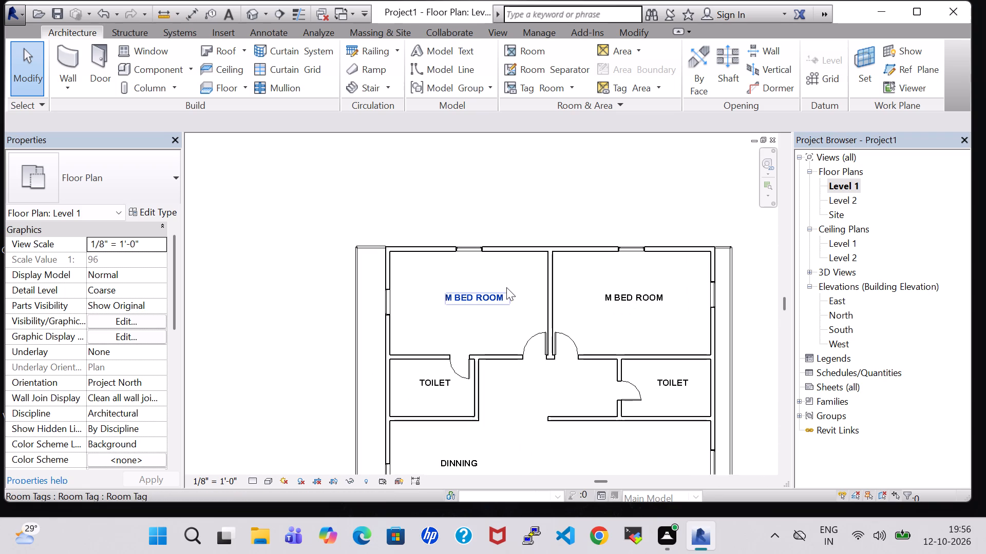
text(VV)
scroll(488, 172, down, 3)
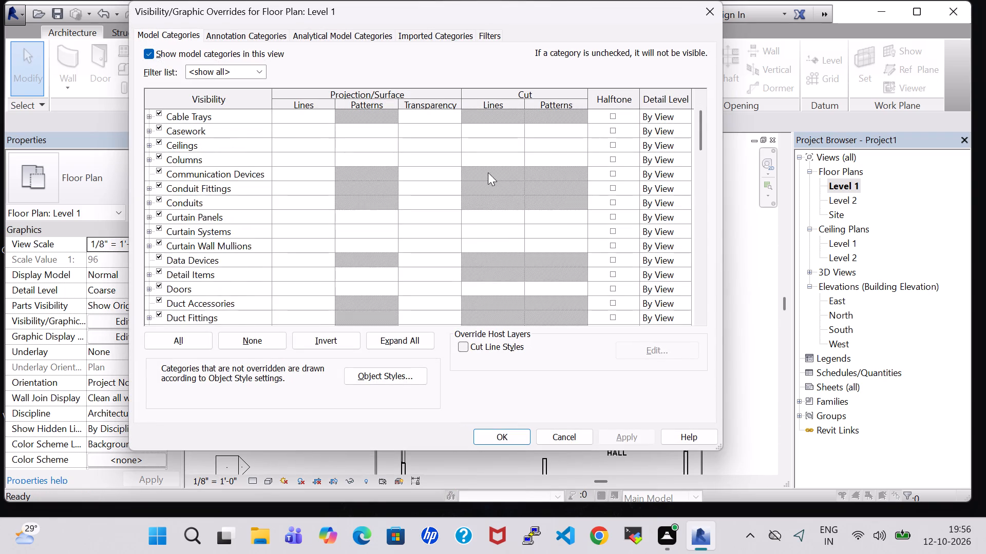
scroll(488, 172, down, 12)
scroll(204, 237, down, 9)
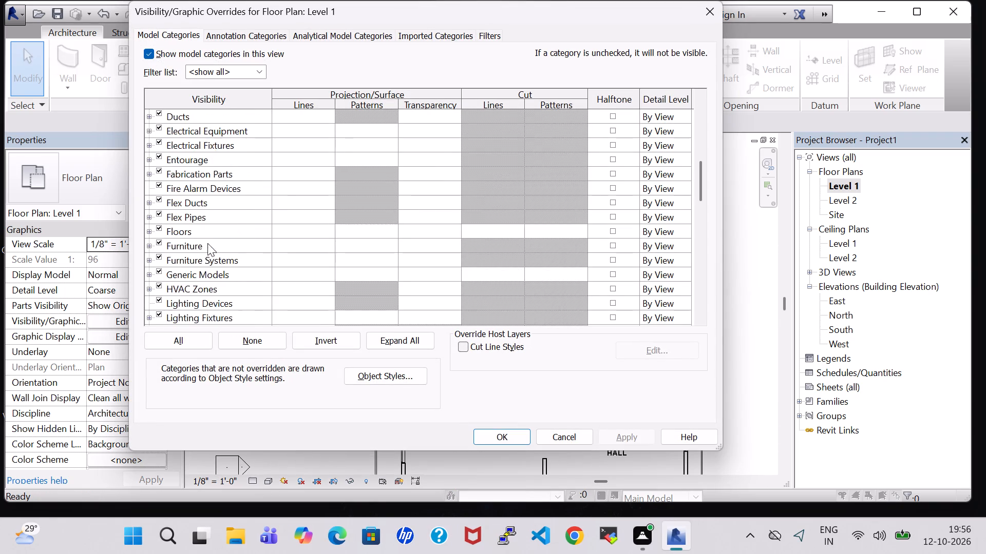
scroll(207, 243, down, 20)
scroll(207, 243, down, 1)
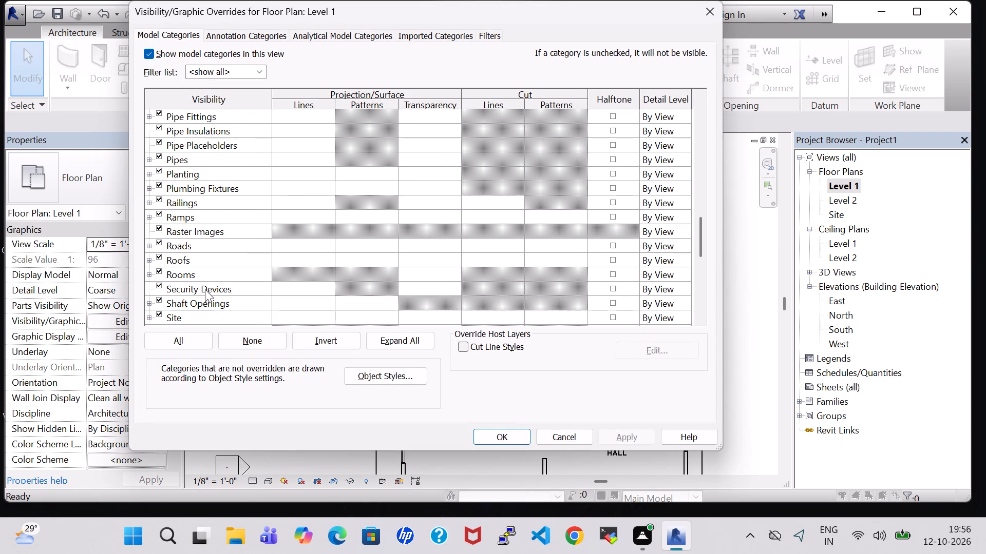
click(161, 226)
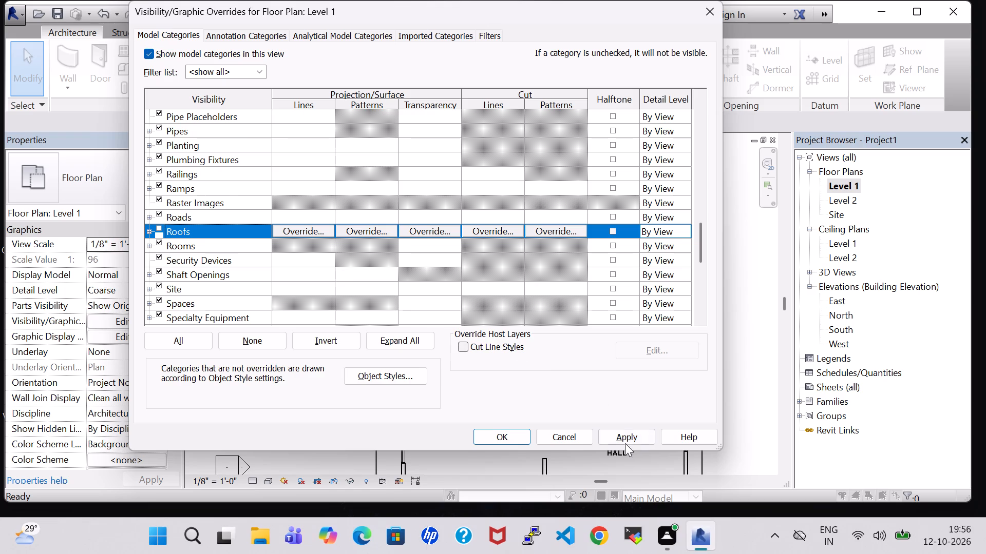
click(634, 438)
click(480, 435)
Load the Park Bench family from the Accessories folder of the US Imperial Site library.
scroll(602, 375, down, 3)
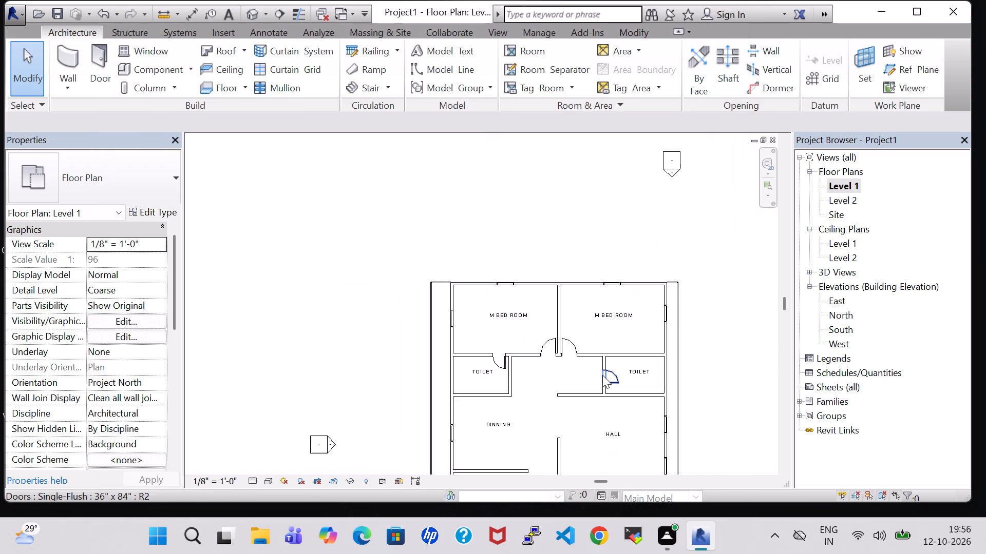
middle_drag(726, 362, 661, 252)
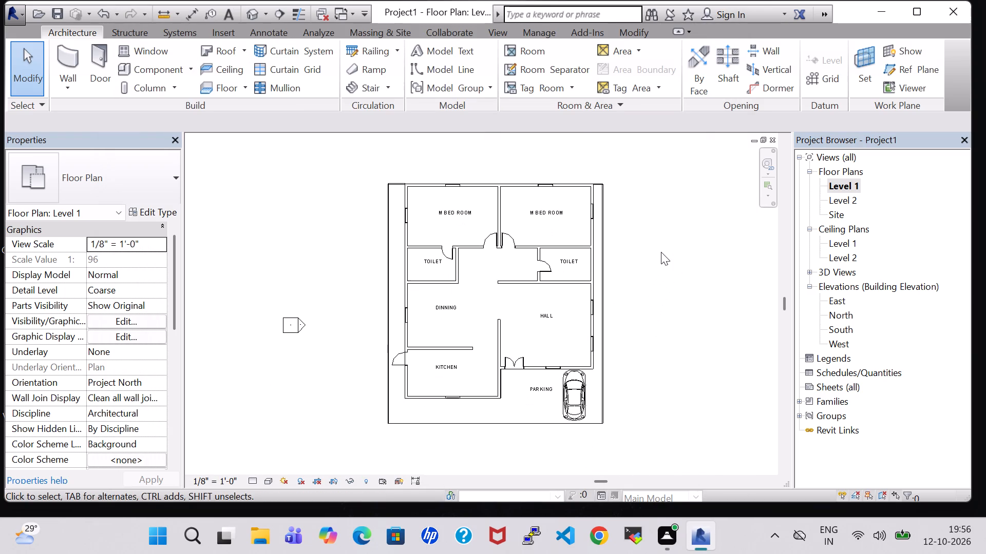
scroll(661, 252, up, 1)
middle_drag(661, 252, 671, 266)
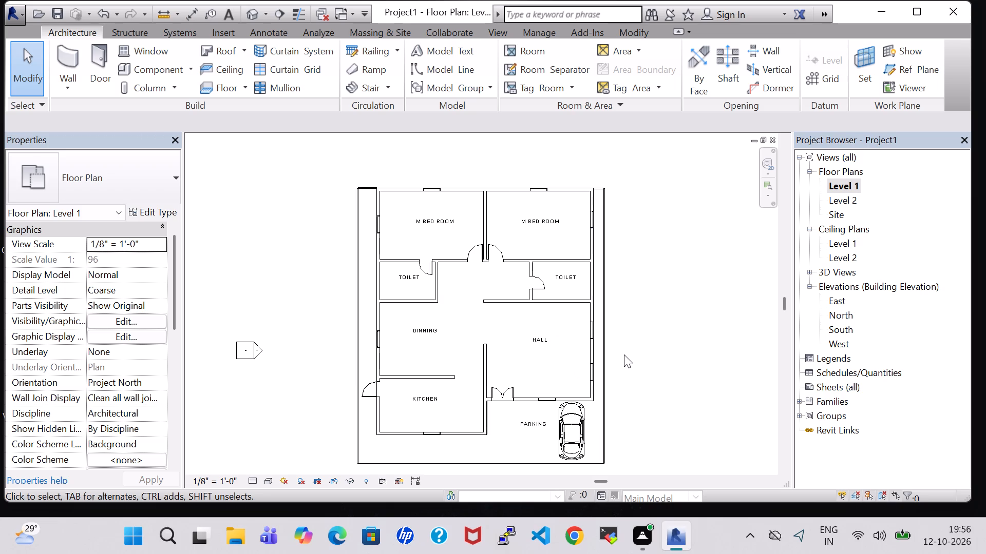
click(150, 67)
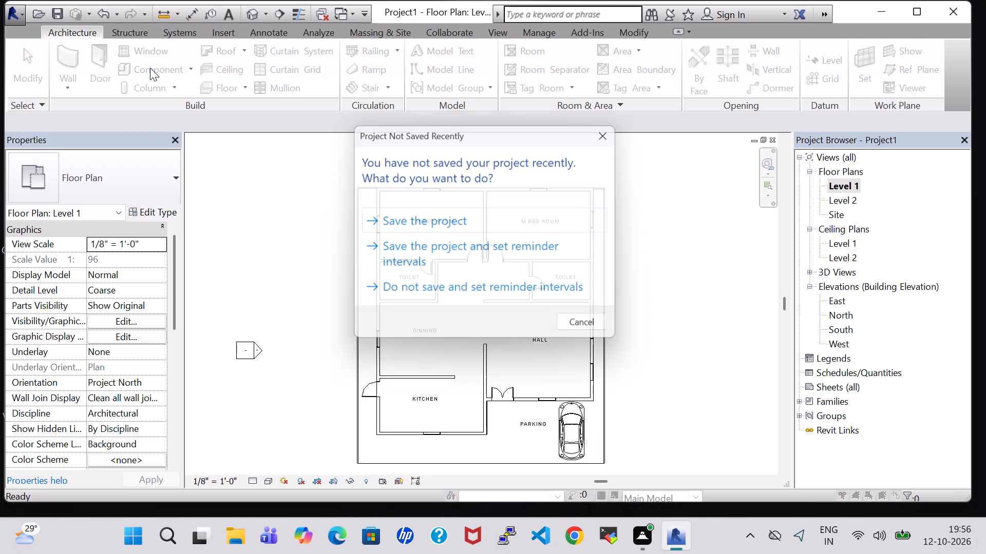
click(607, 133)
click(629, 82)
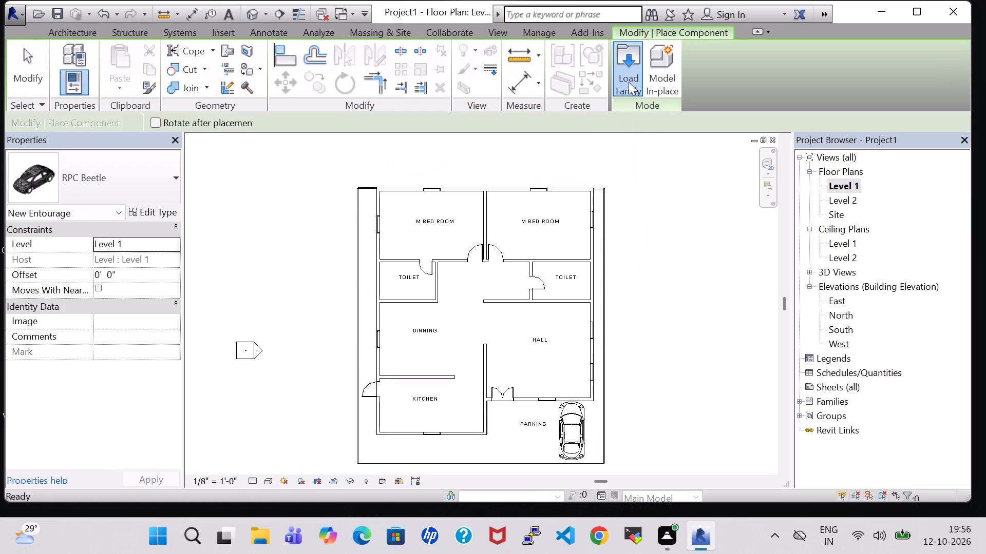
scroll(412, 311, down, 1)
double_click(448, 213)
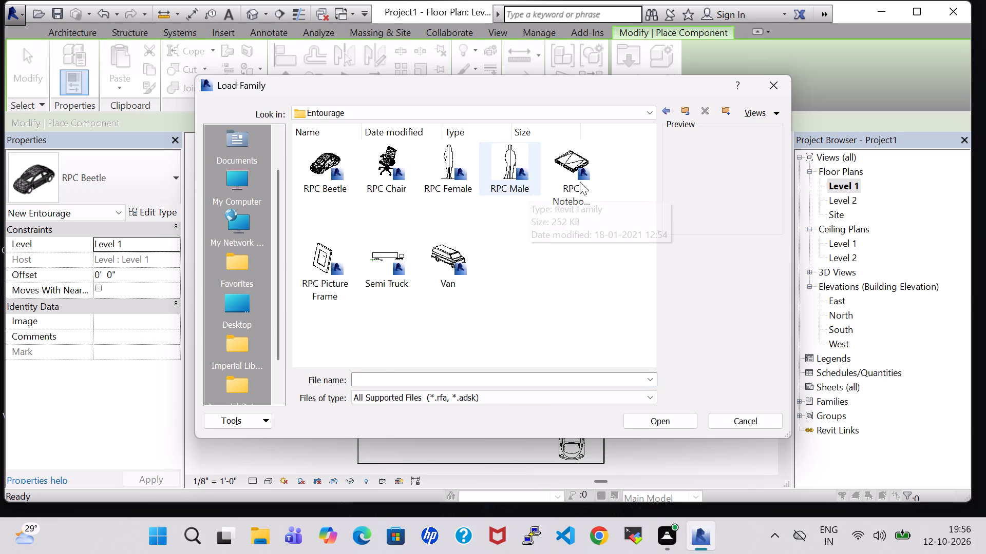
click(669, 106)
scroll(504, 247, down, 2)
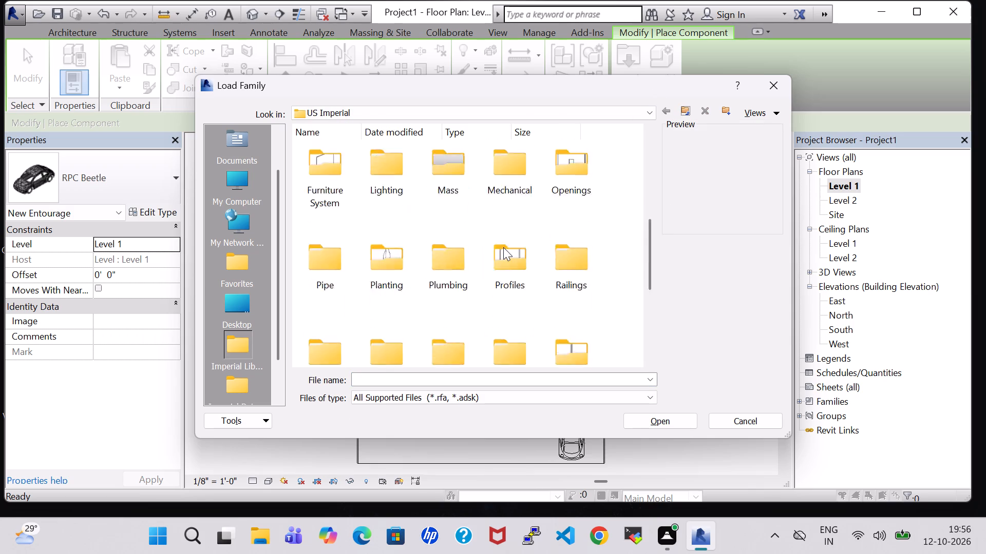
scroll(503, 247, down, 2)
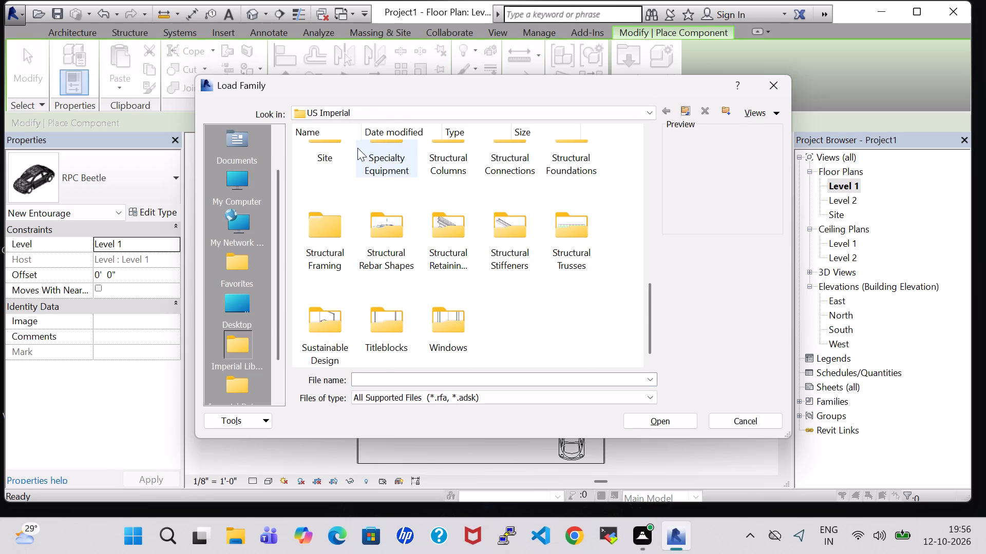
double_click(313, 157)
double_click(328, 148)
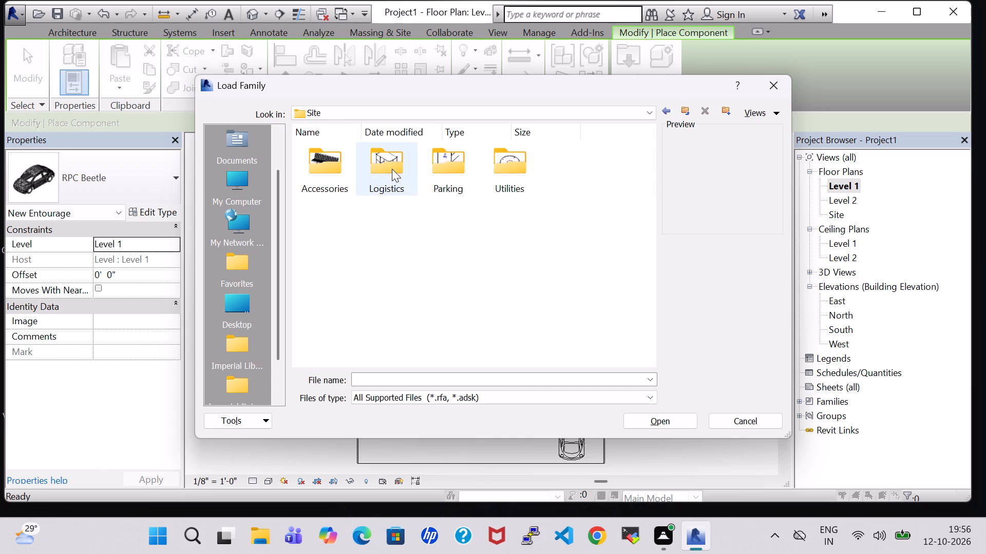
double_click(329, 173)
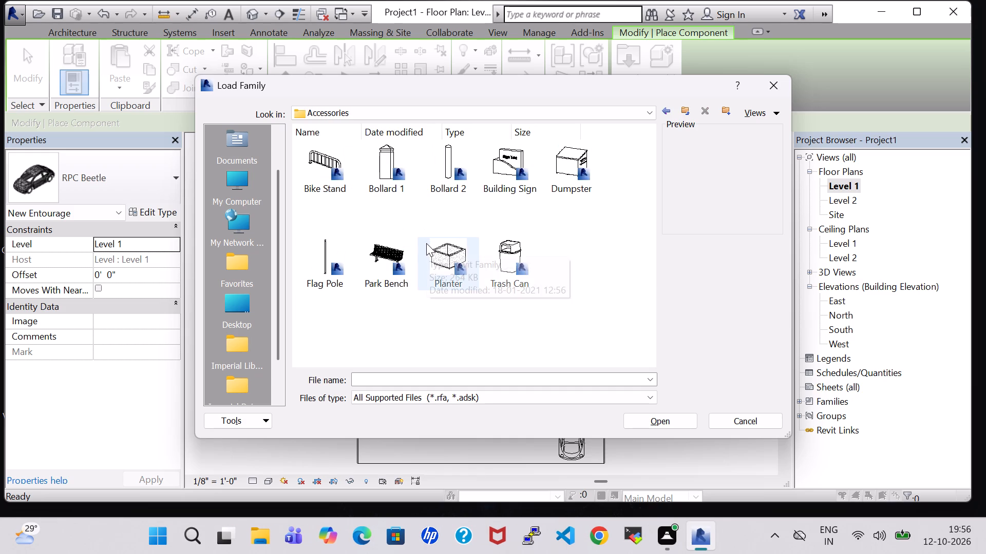
click(368, 267)
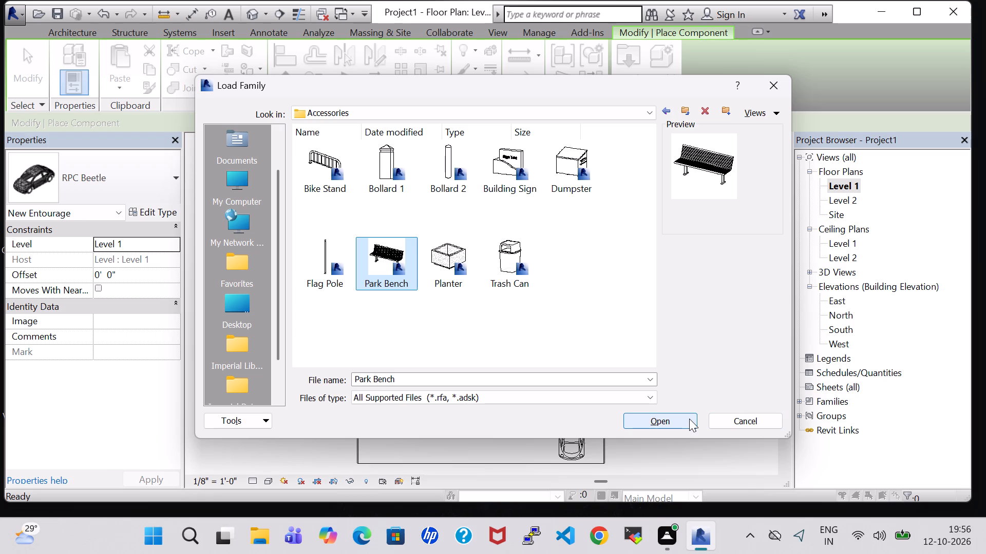
click(689, 419)
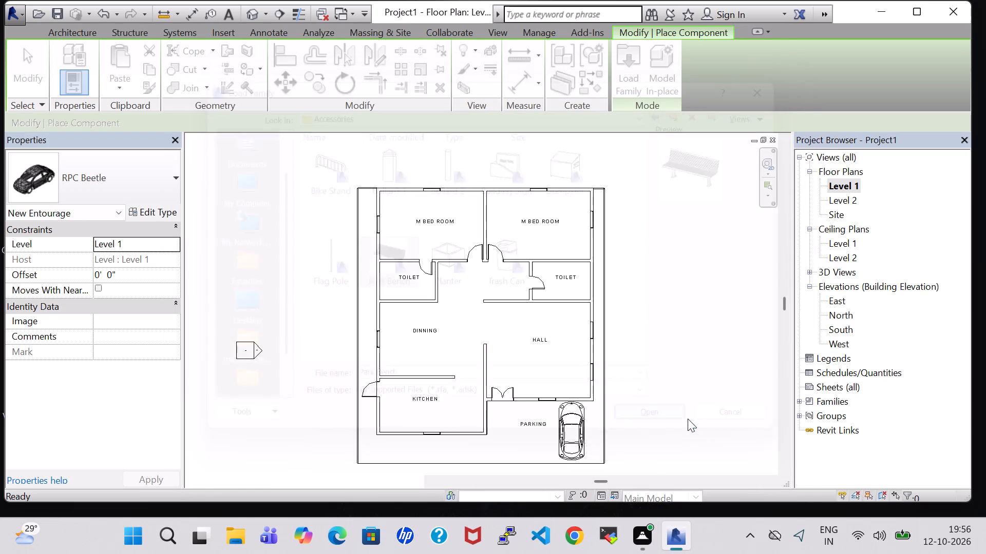
Place two 72" park benches outside the kitchen's south wall, about 5'-7" and 20'-0 1/2" from the kitchen's east wall.
scroll(461, 444, up, 3)
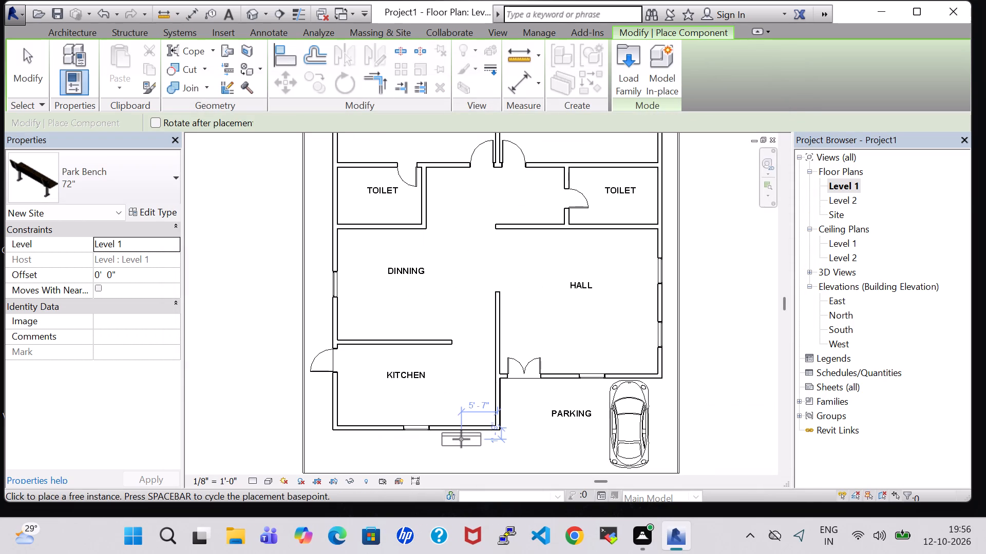
click(461, 439)
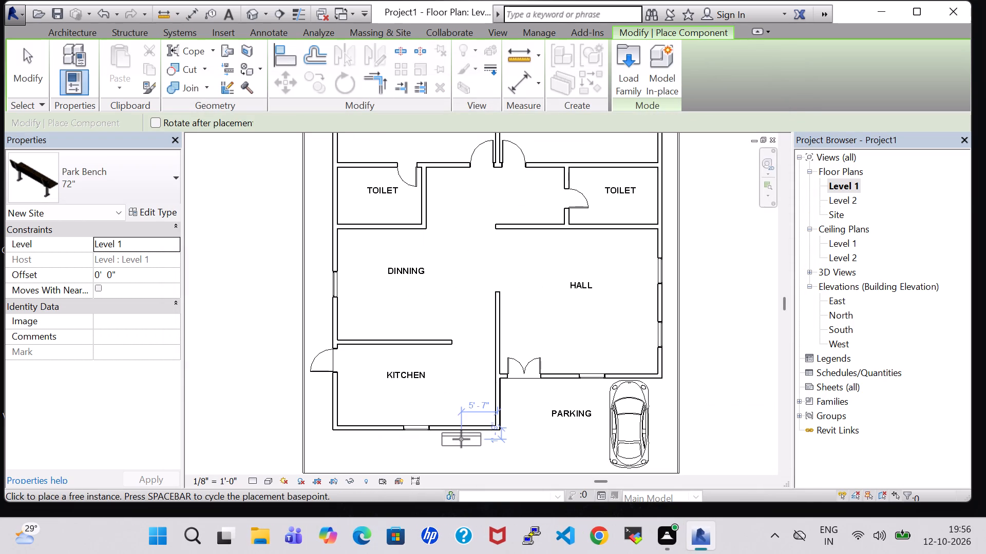
click(368, 438)
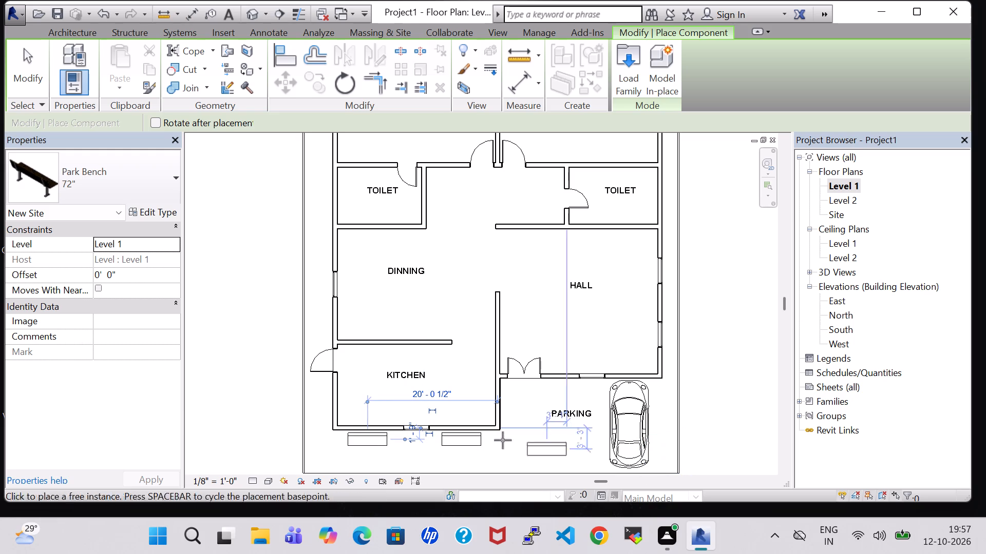
key(Escape)
key(Escape)
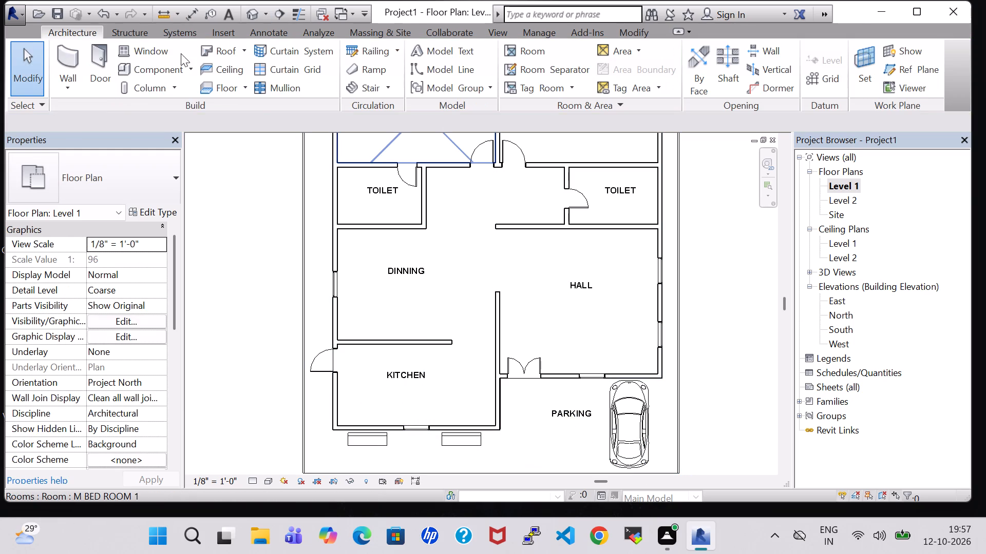
Load the RPC Tree - Conifer family from the Planting folder of the US Imperial library.
click(161, 63)
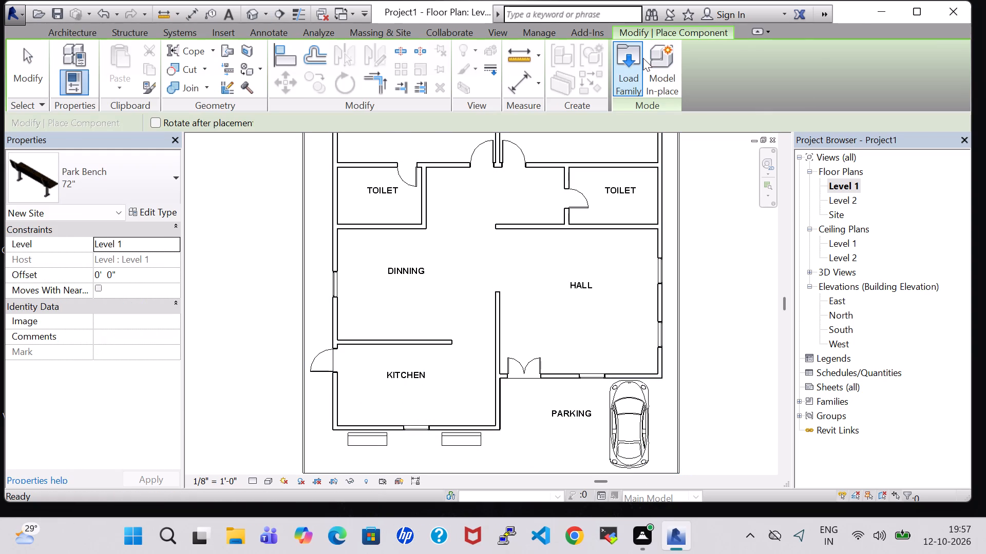
click(643, 58)
scroll(518, 152, down, 3)
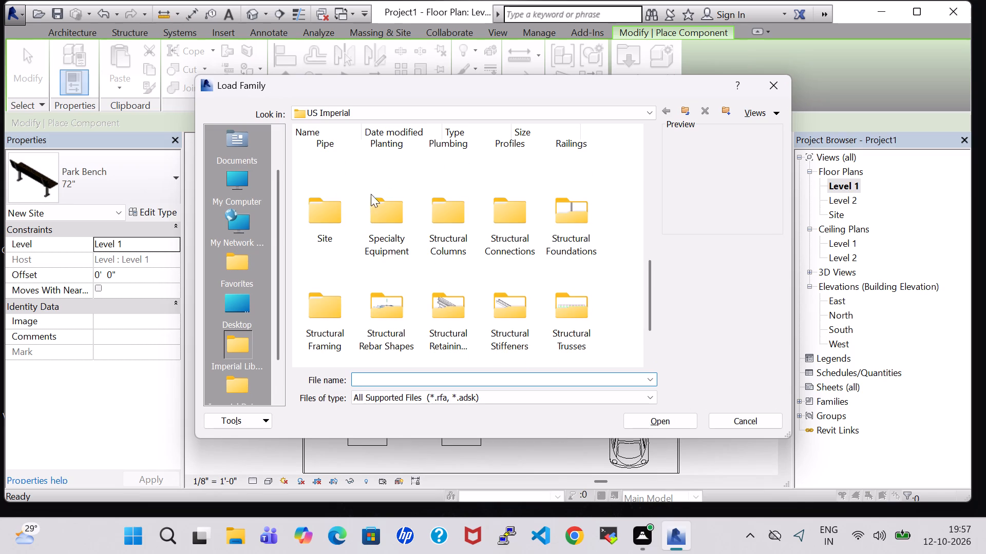
double_click(323, 216)
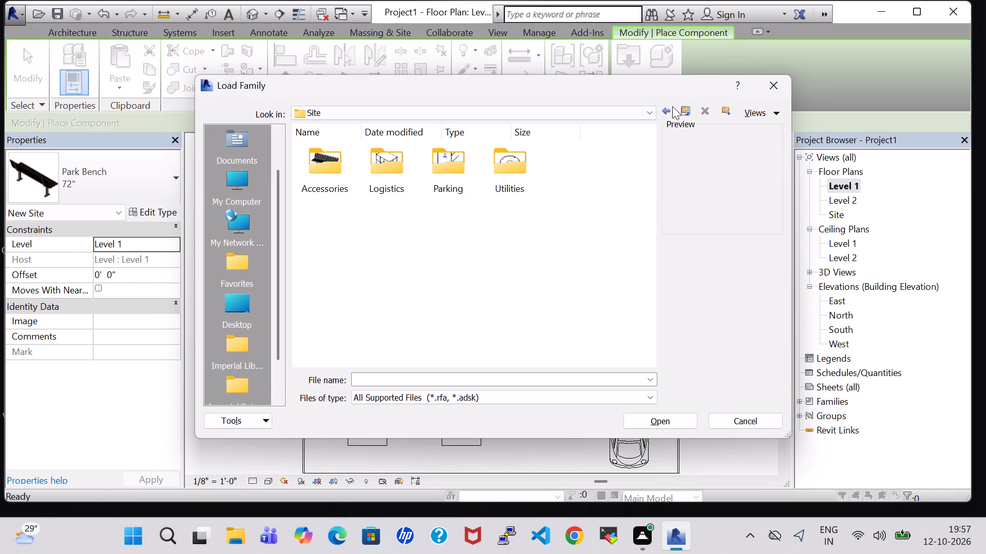
click(665, 108)
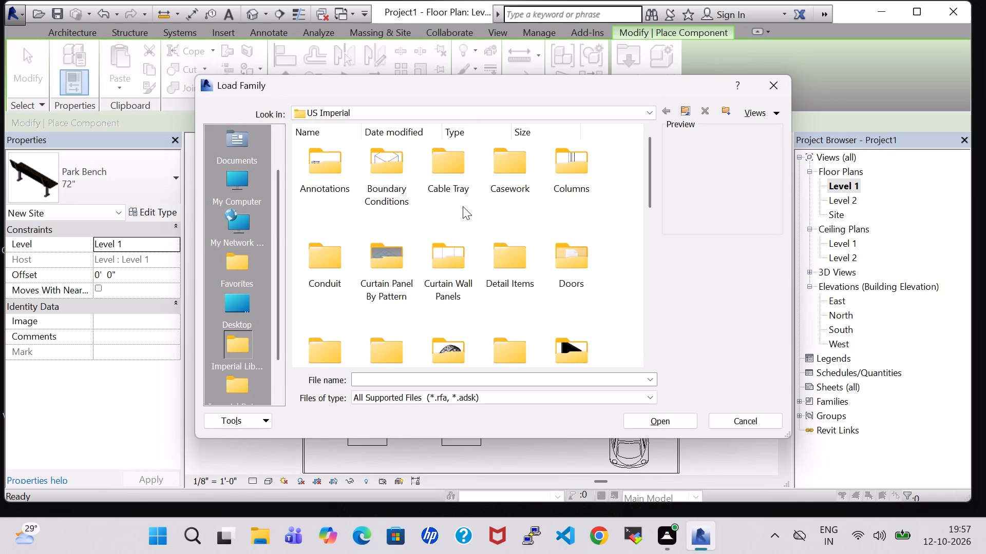
scroll(463, 206, up, 1)
scroll(463, 206, down, 3)
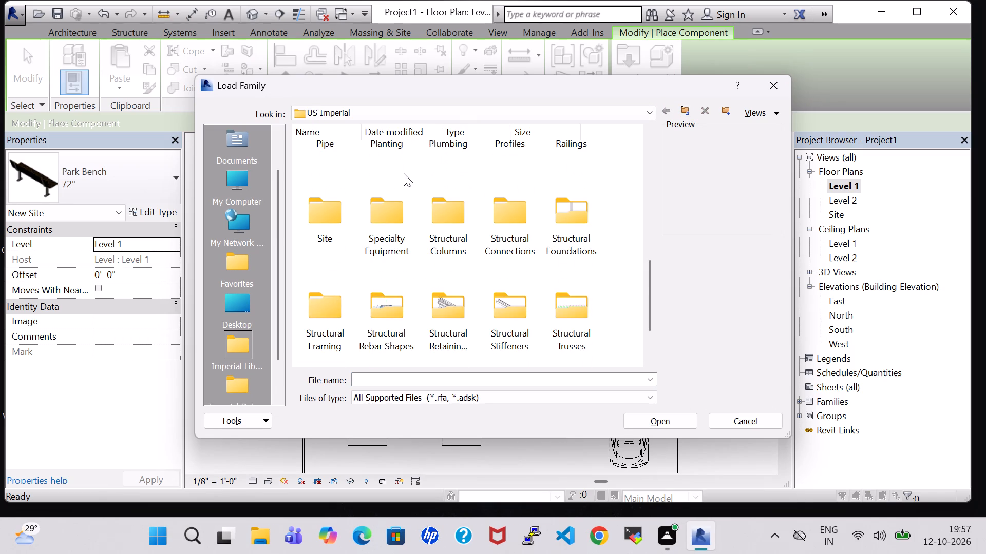
scroll(402, 172, up, 1)
double_click(378, 252)
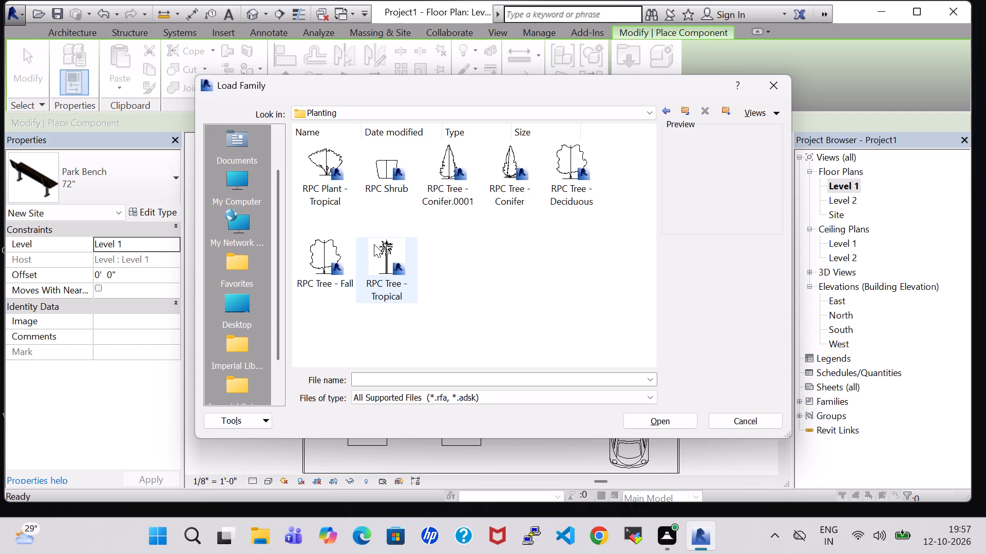
click(502, 185)
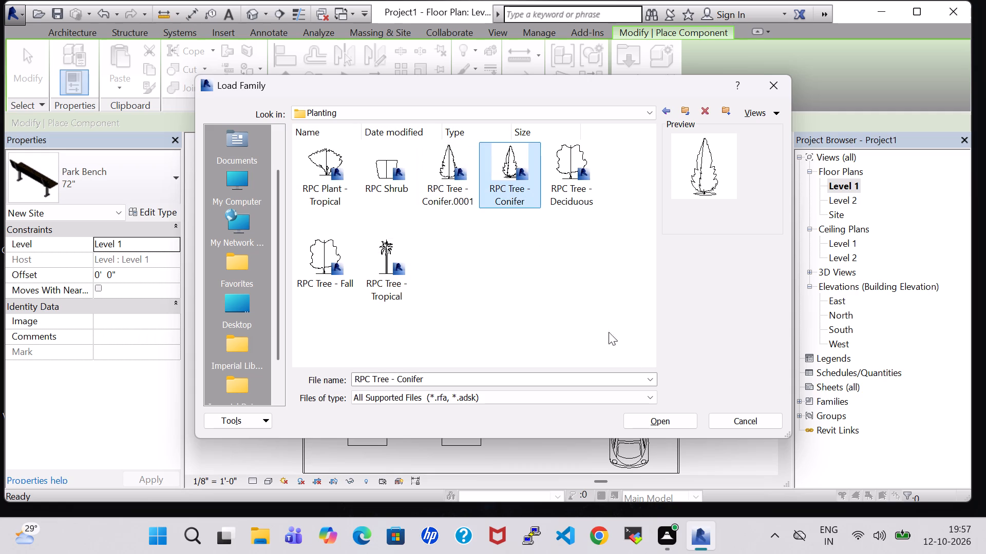
click(648, 414)
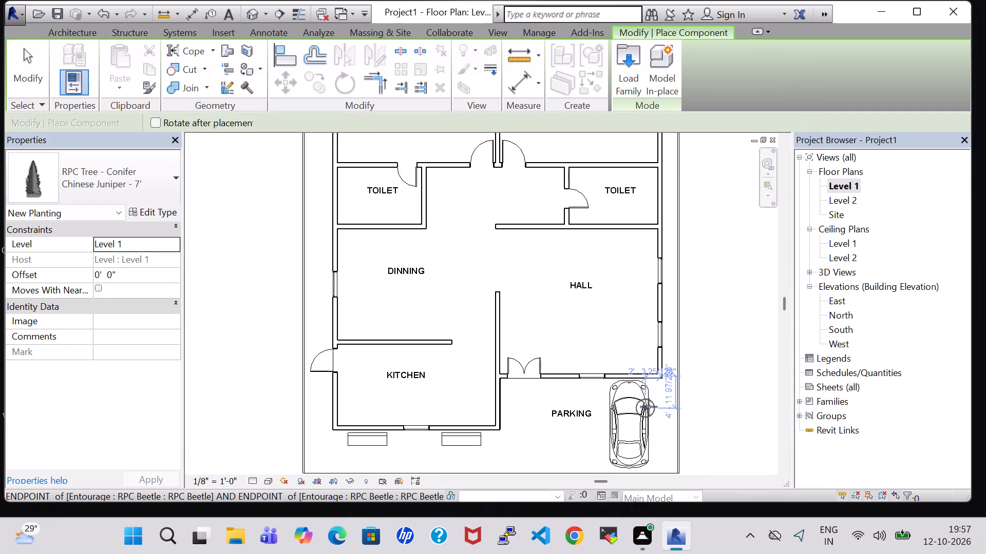
Place three Chinese Juniper - 7' trees along the south edge: beside the car, below the kitchen's east end and at the southwest corner.
middle_drag(725, 413, 723, 361)
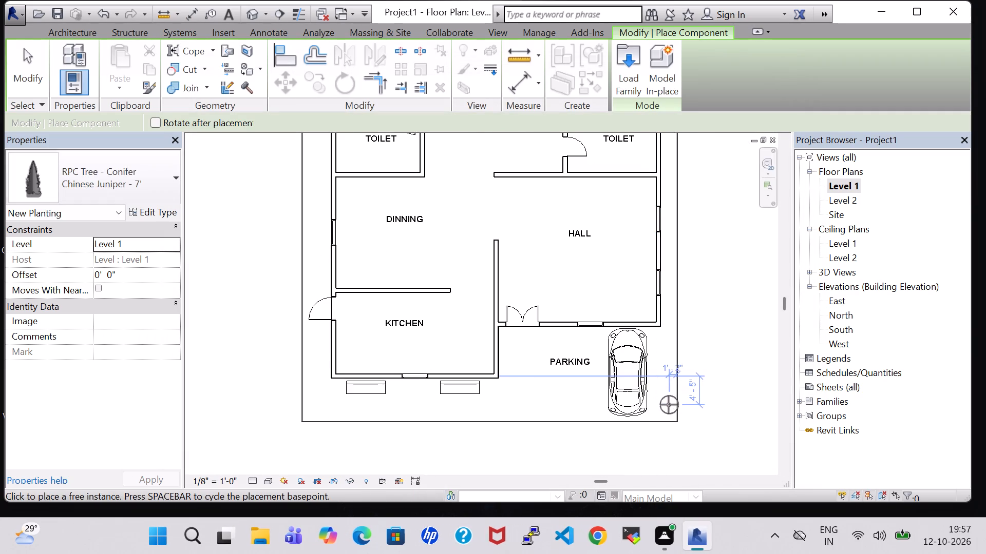
click(667, 405)
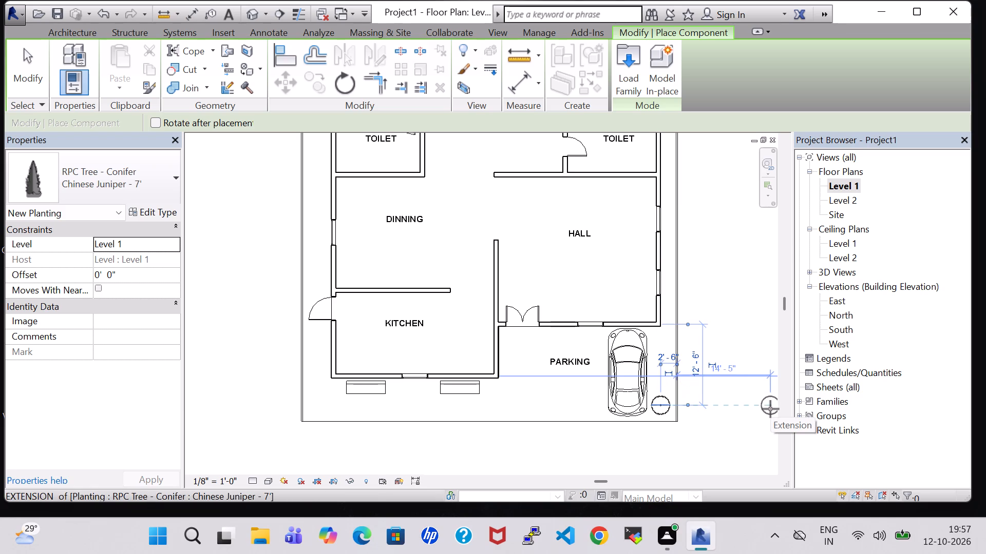
scroll(405, 437, up, 3)
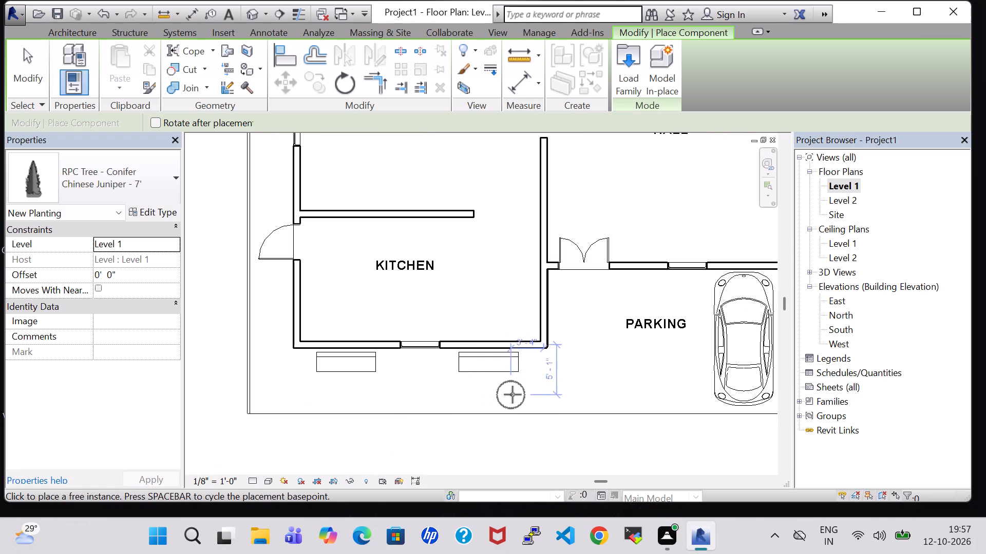
click(517, 397)
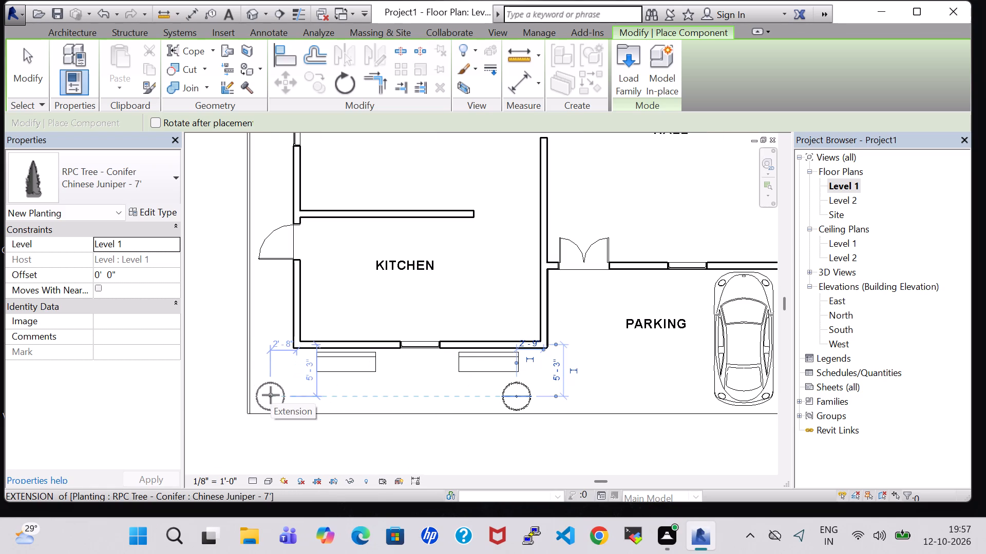
click(271, 395)
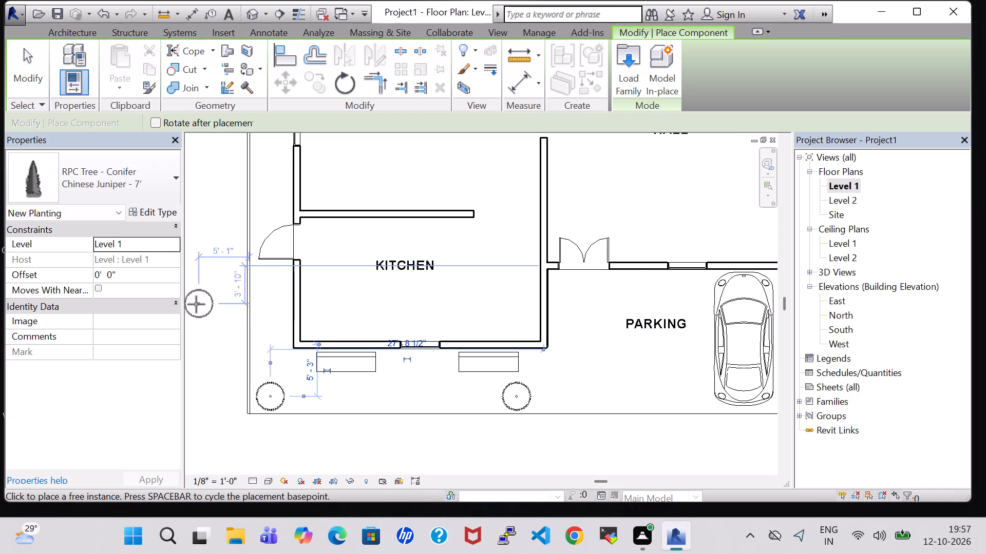
Place three Chinese Juniper - 7' trees about 2'-8" off the west wall: beside the dining room, by the toilet-bedroom partition and at the northwest corner.
scroll(196, 305, down, 3)
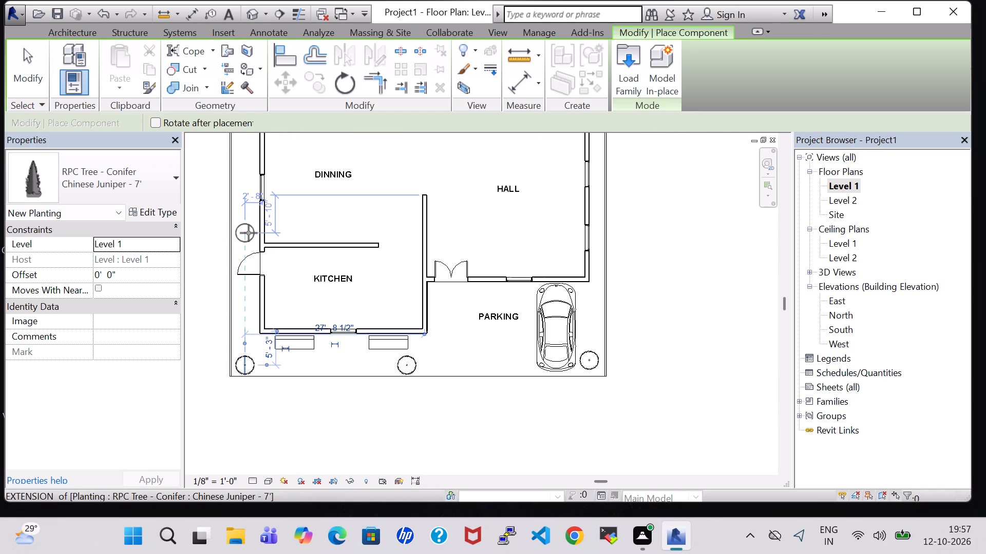
click(249, 233)
middle_drag(249, 226, 249, 274)
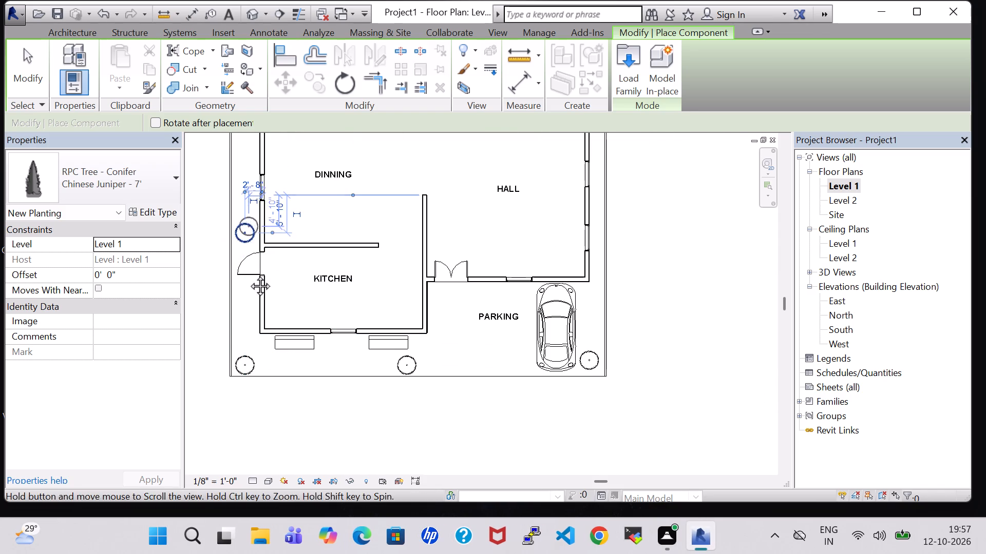
middle_drag(249, 274, 242, 373)
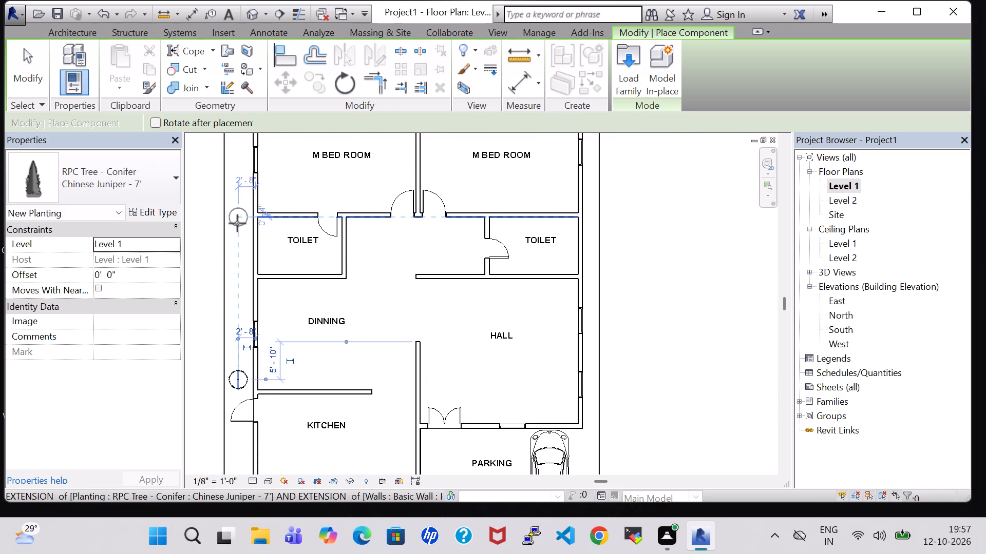
click(237, 223)
middle_drag(237, 204, 228, 321)
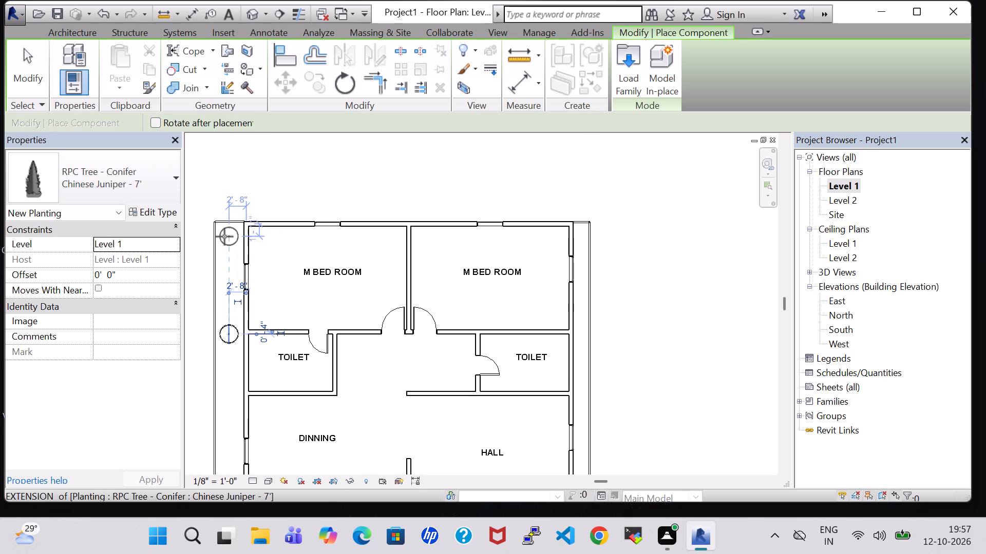
click(224, 236)
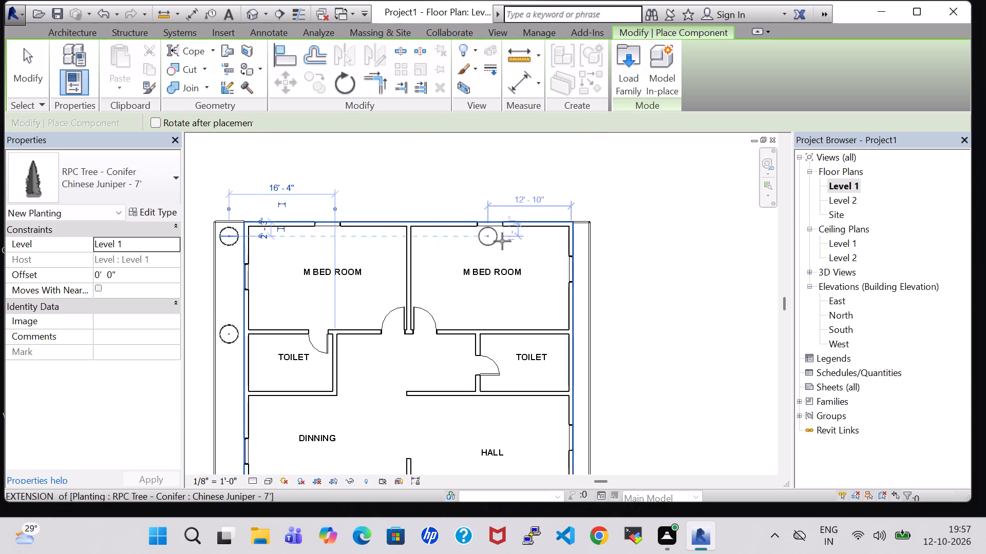
Place three Chinese Juniper - 7' trees along the east wall: at the northeast corner, beside the toilet and beside the hall.
scroll(564, 235, up, 4)
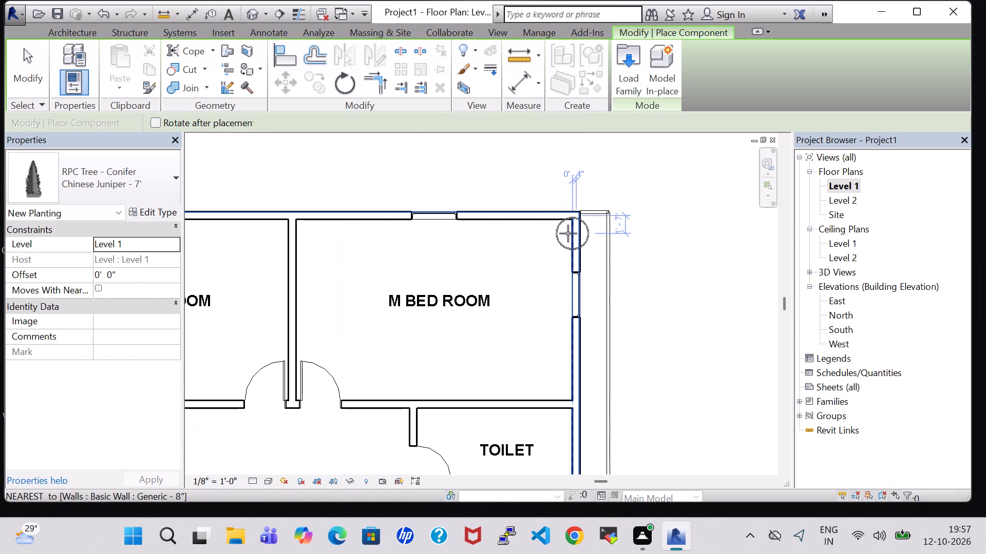
click(596, 236)
middle_drag(593, 390, 586, 192)
scroll(576, 312, down, 2)
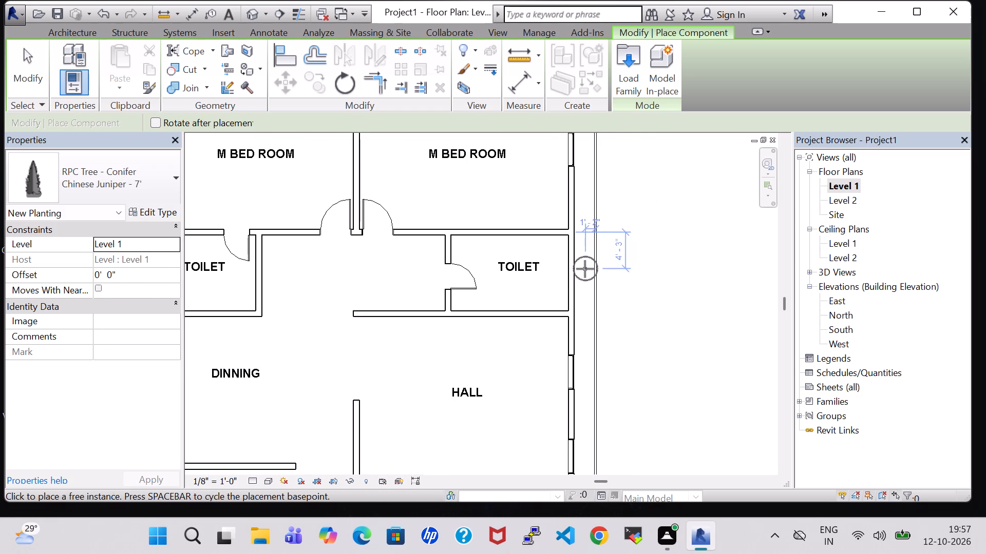
click(585, 269)
scroll(585, 284, down, 1)
middle_drag(592, 371, 585, 318)
scroll(592, 371, down, 1)
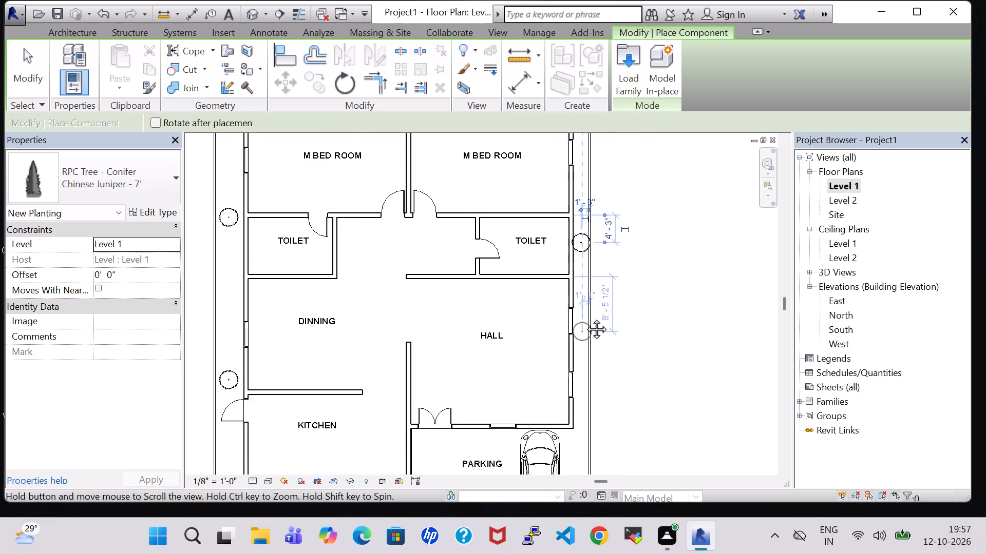
middle_drag(585, 318, 579, 262)
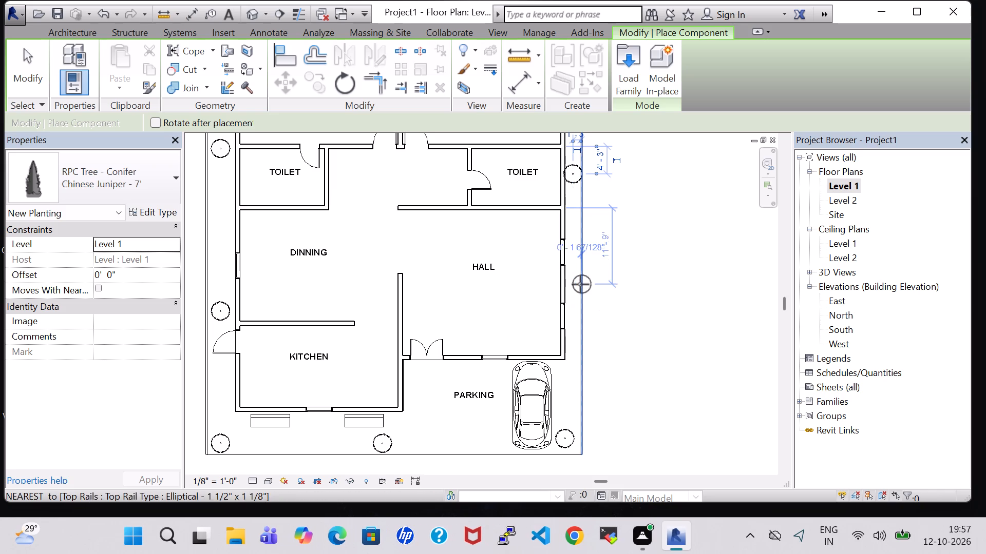
click(577, 284)
key(Escape)
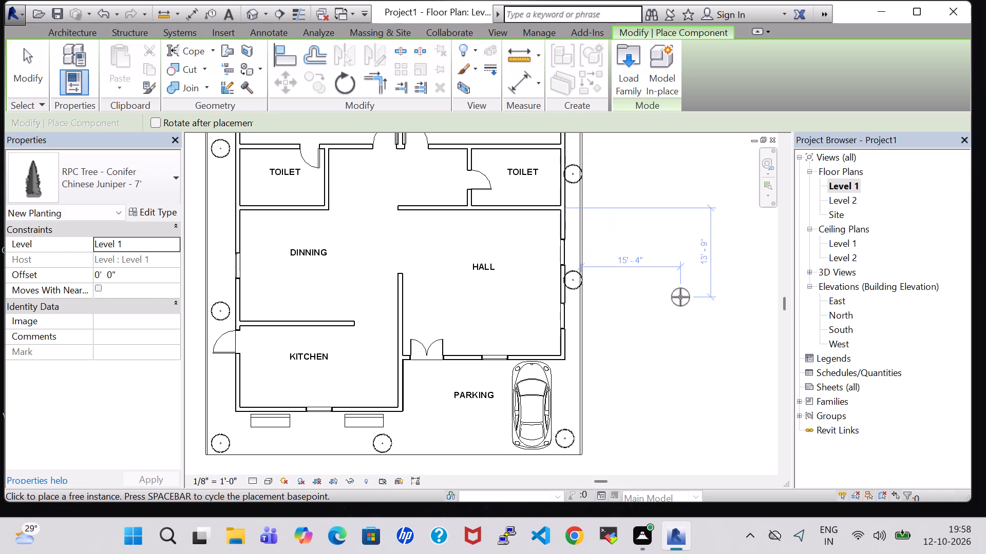
key(Escape)
Examine the trees, benches, car and railings around the building in the 3D view.
scroll(668, 301, down, 1)
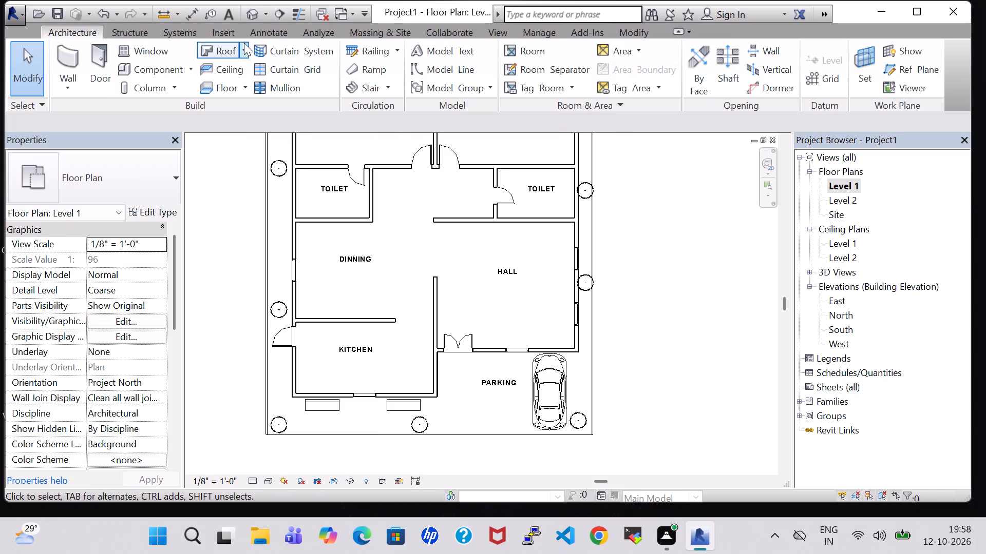
click(258, 11)
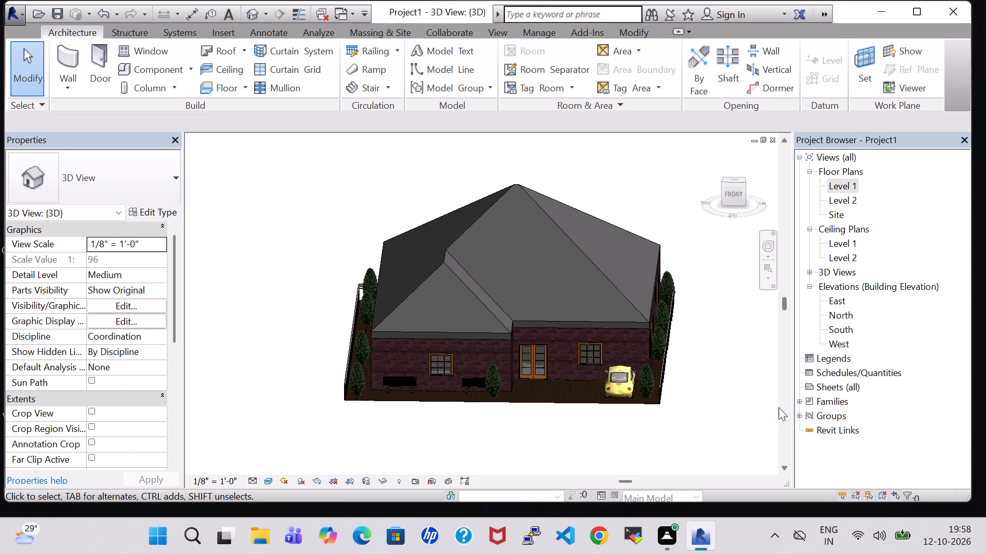
shift+middle_drag(705, 349, 663, 314)
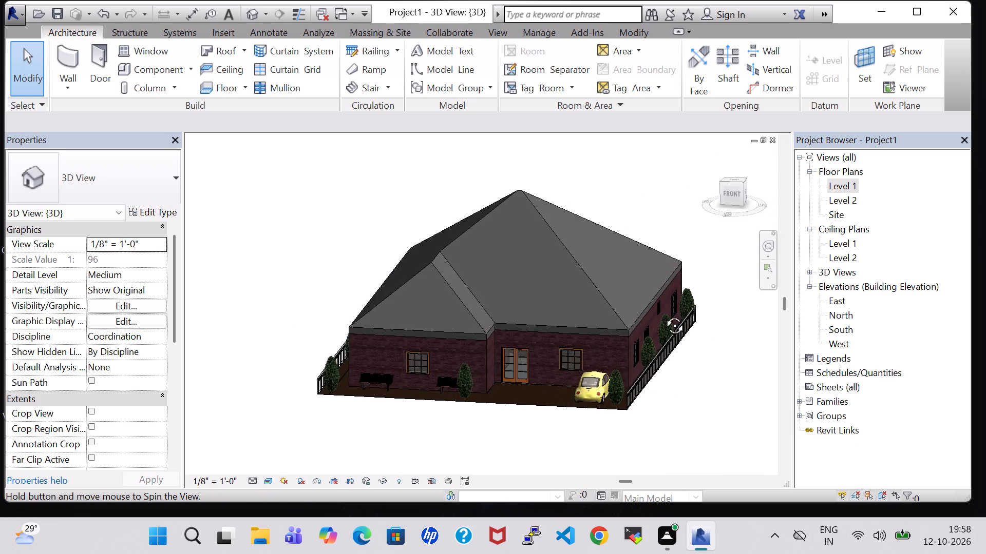
shift+middle_drag(663, 314, 684, 399)
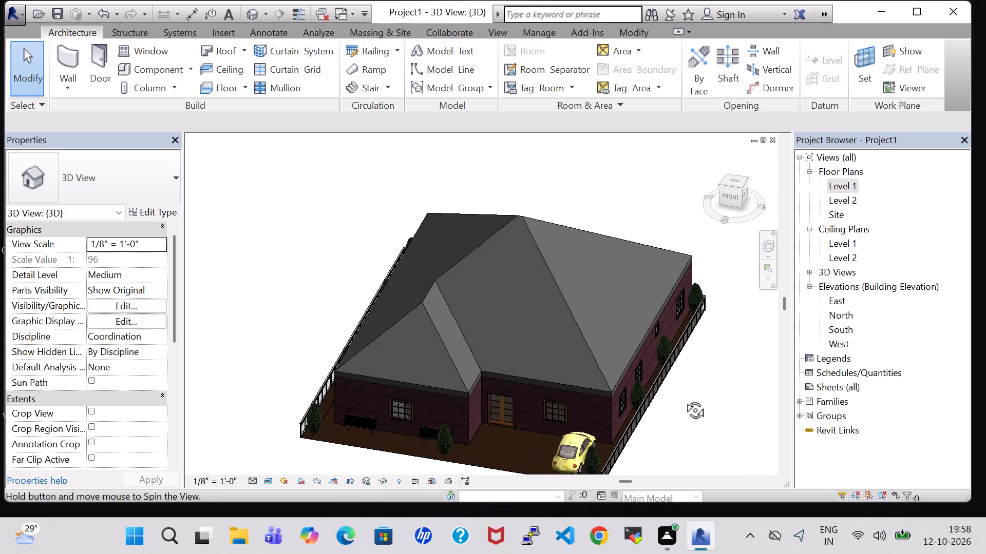
shift+middle_drag(684, 399, 699, 331)
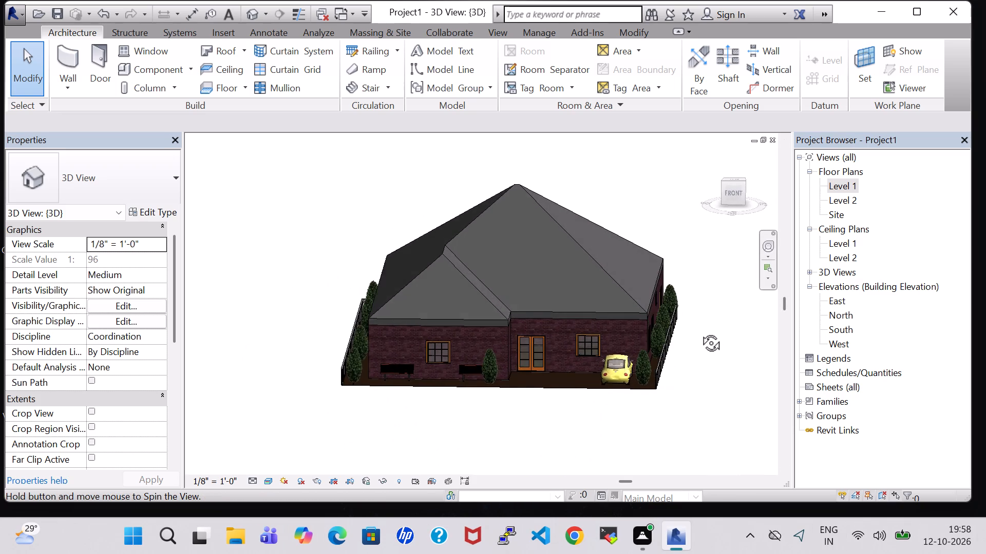
shift+middle_drag(699, 331, 704, 332)
In the Level 1 floor plan, nudge the east railing slightly outward, away from the building.
double_click(837, 187)
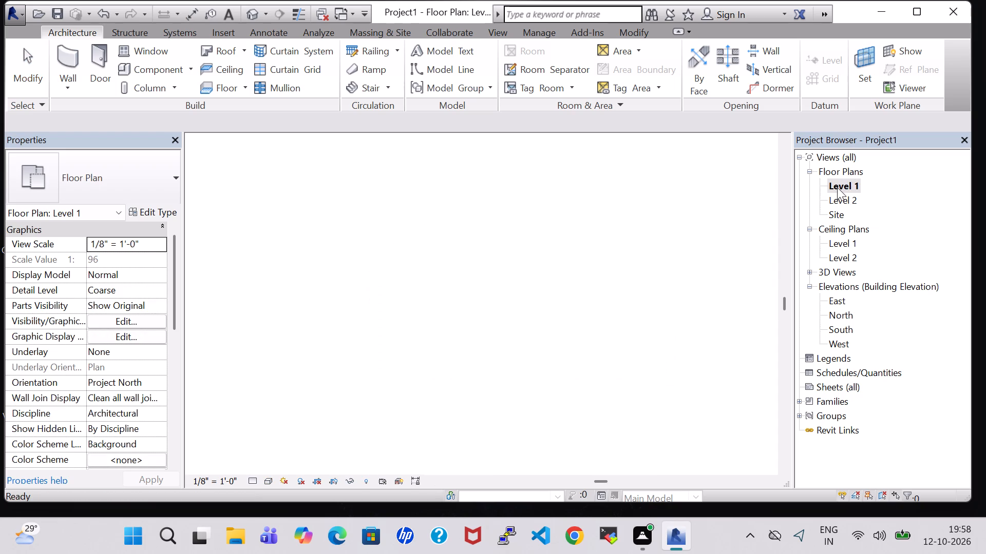
scroll(684, 261, down, 1)
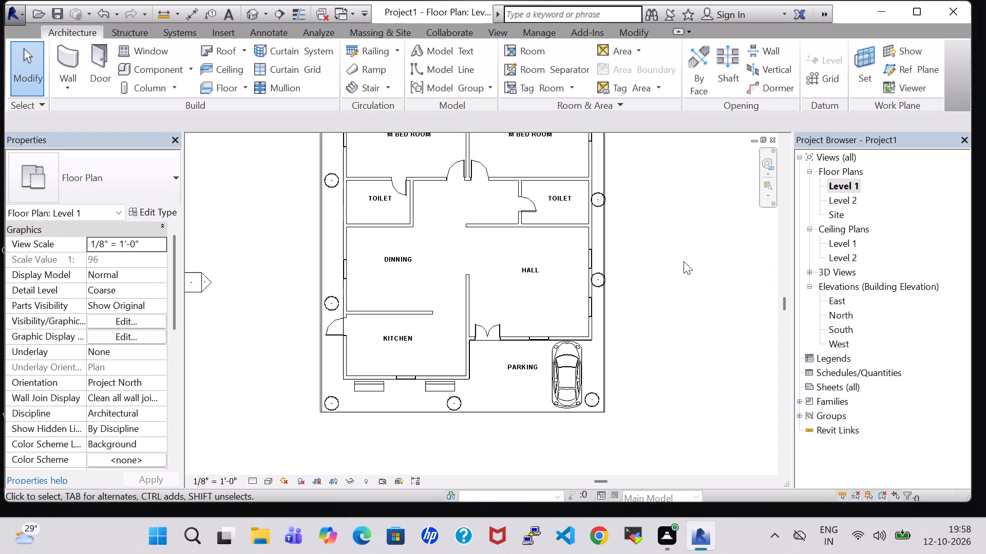
scroll(614, 254, up, 3)
middle_click(619, 254)
click(598, 255)
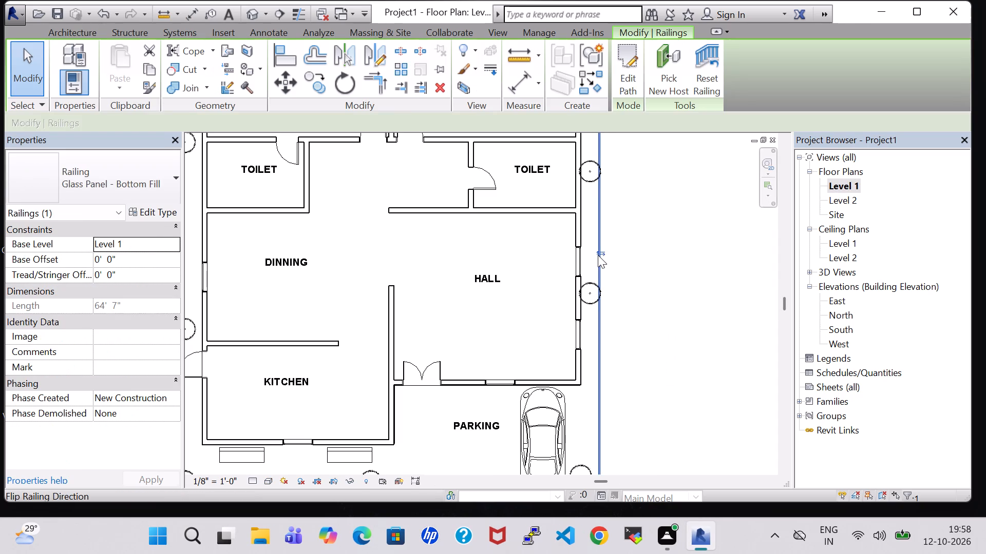
key(Right)
key(Right)
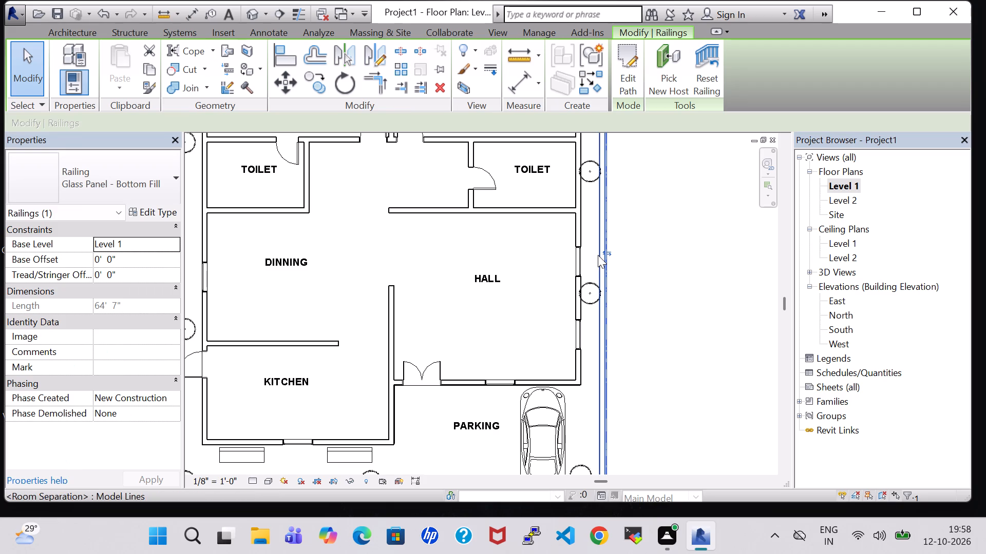
key(Right)
click(717, 272)
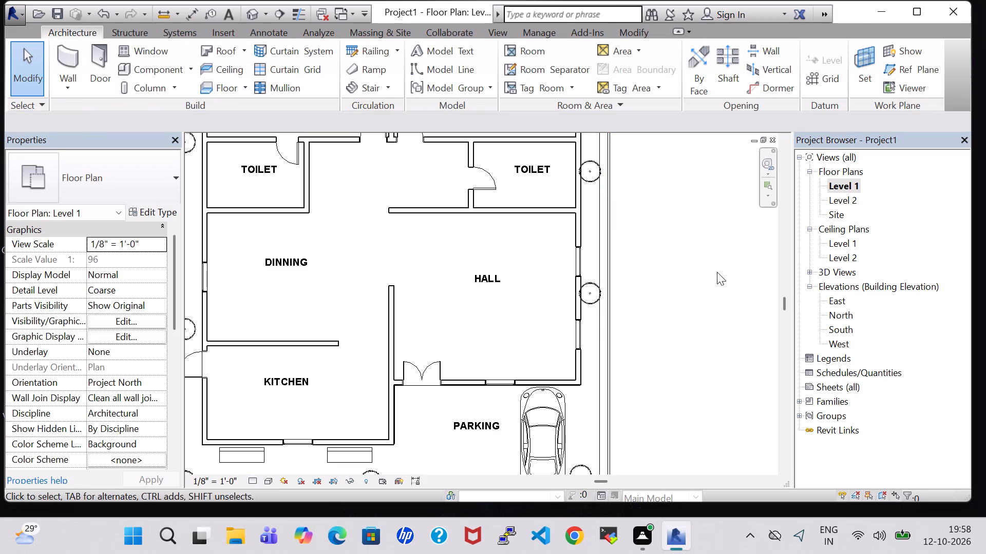
Delete the room separation line running along the building's east side.
click(598, 194)
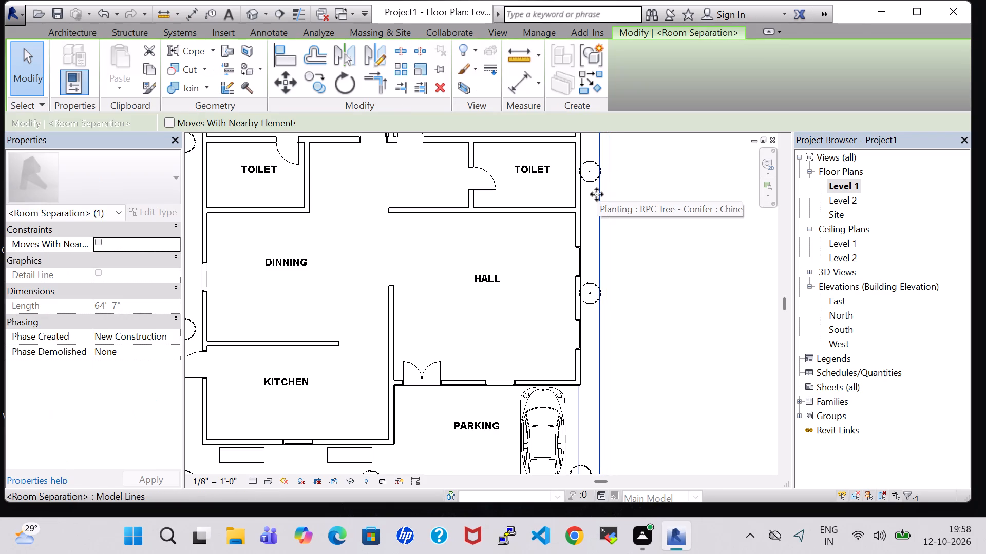
key(Delete)
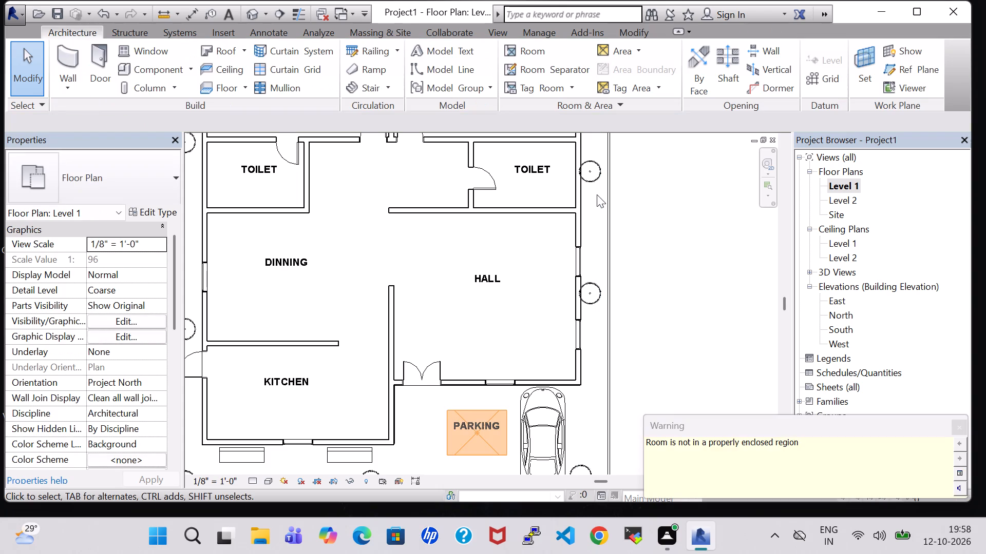
click(957, 425)
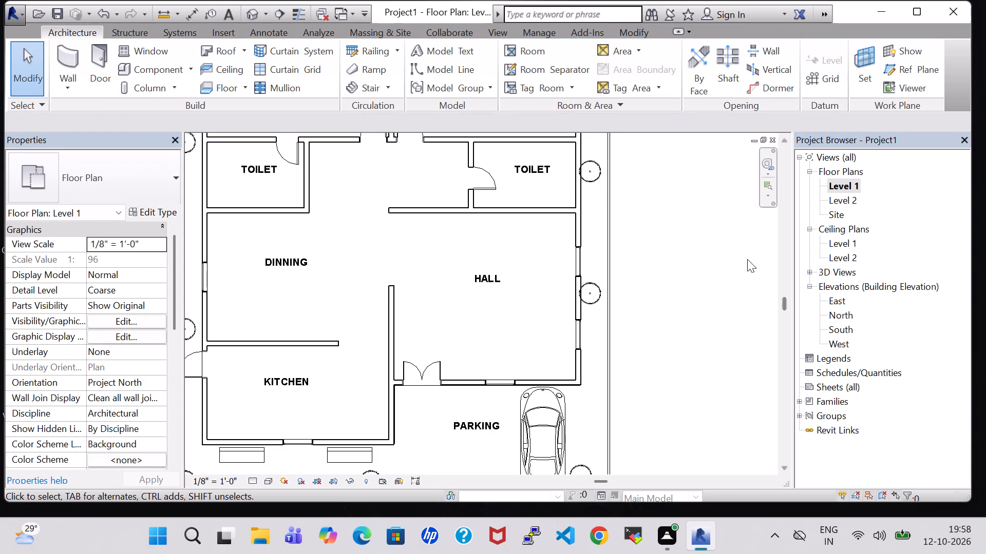
Delete the short railing at the northeast corner between the bedroom wall and the east railing.
scroll(725, 255, down, 2)
middle_drag(708, 204, 696, 353)
scroll(674, 234, up, 5)
click(559, 209)
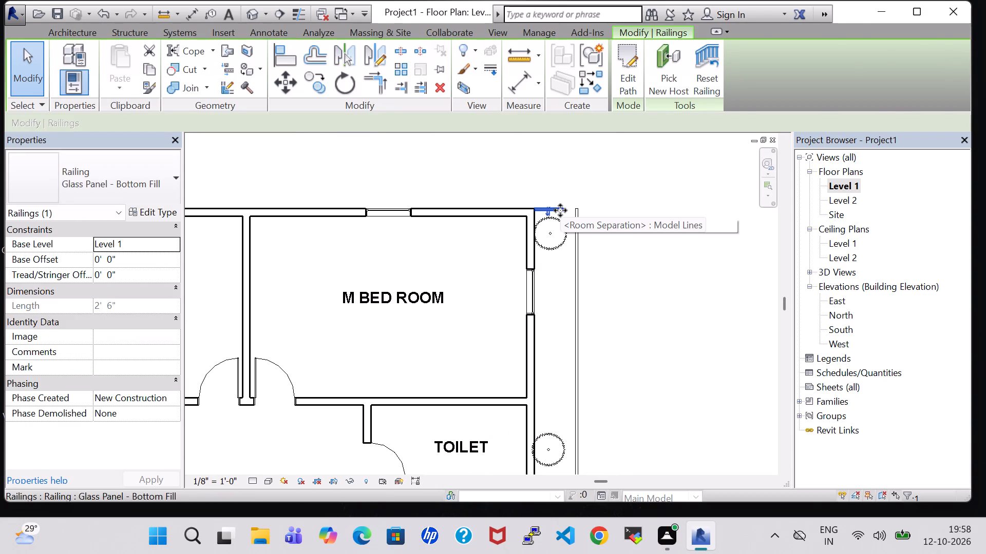
key(Delete)
Draw a room separation line extending the south boundary from its east end to the east railing's outer south endpoint.
scroll(678, 343, down, 2)
middle_drag(679, 344, 658, 153)
scroll(690, 250, down, 2)
middle_drag(694, 362, 621, 93)
middle_drag(614, 233, 699, 244)
middle_drag(672, 252, 693, 310)
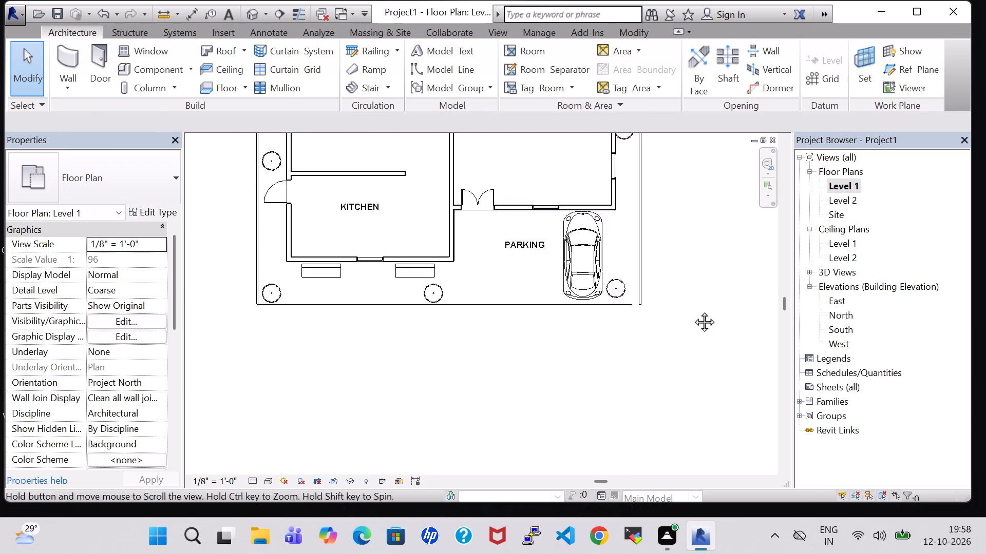
middle_drag(693, 310, 692, 326)
scroll(692, 326, up, 1)
click(564, 75)
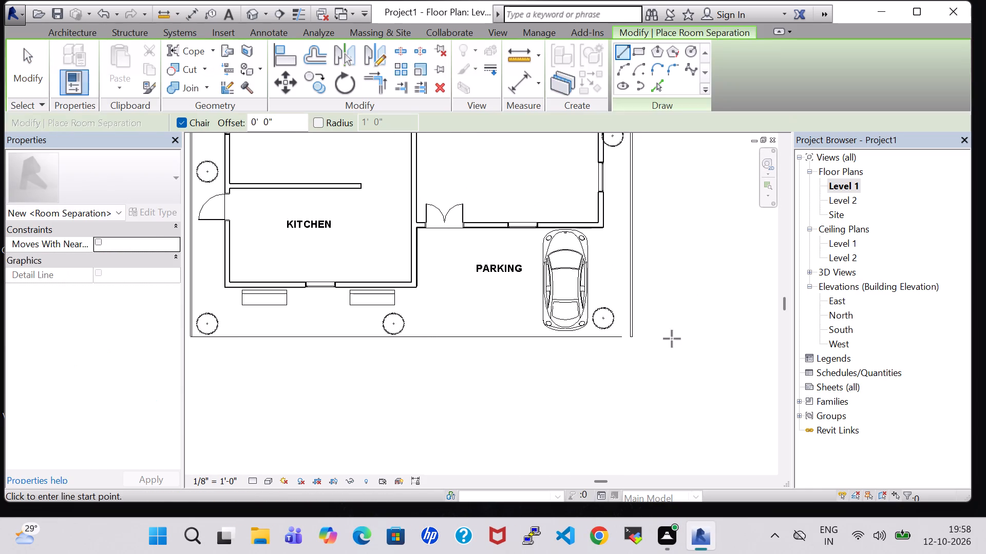
scroll(676, 394, up, 8)
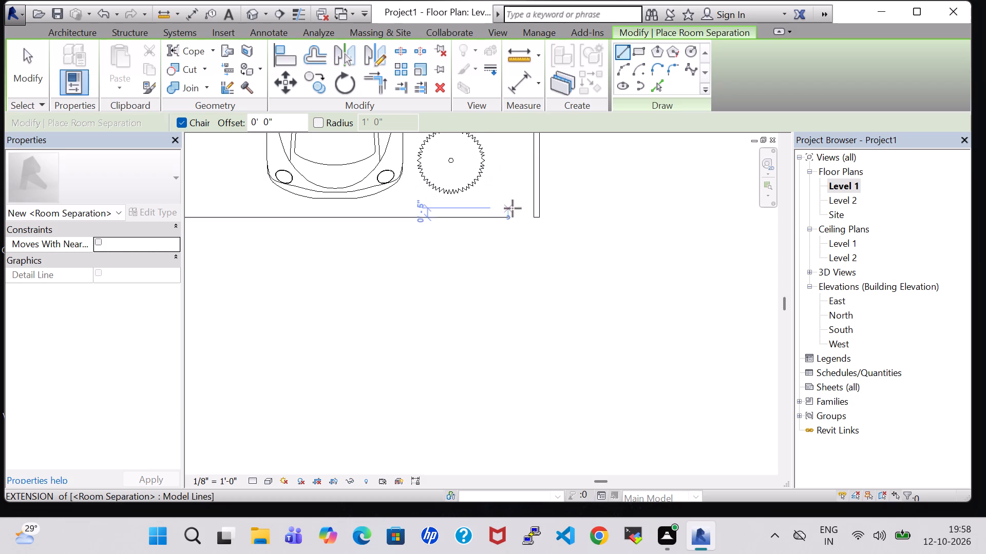
click(507, 218)
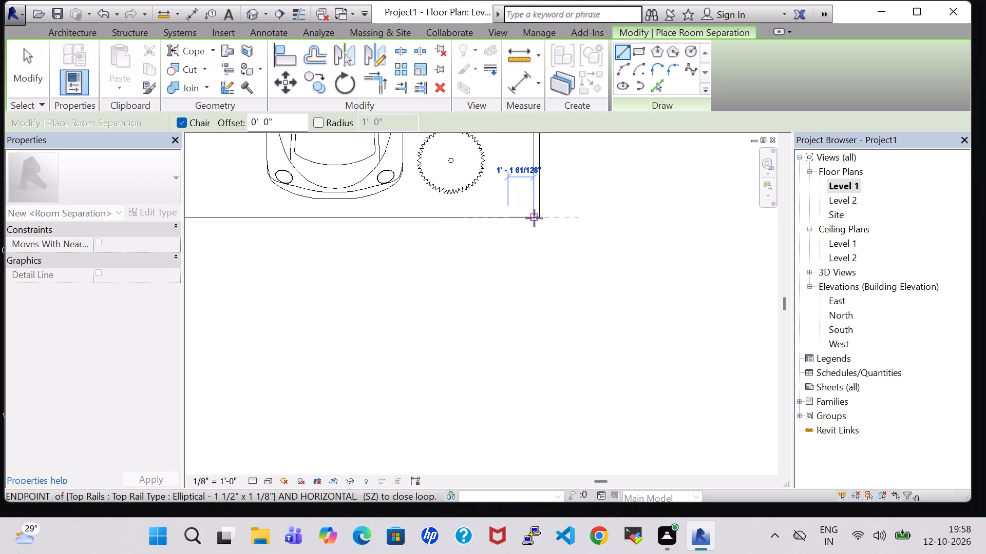
scroll(534, 218, up, 6)
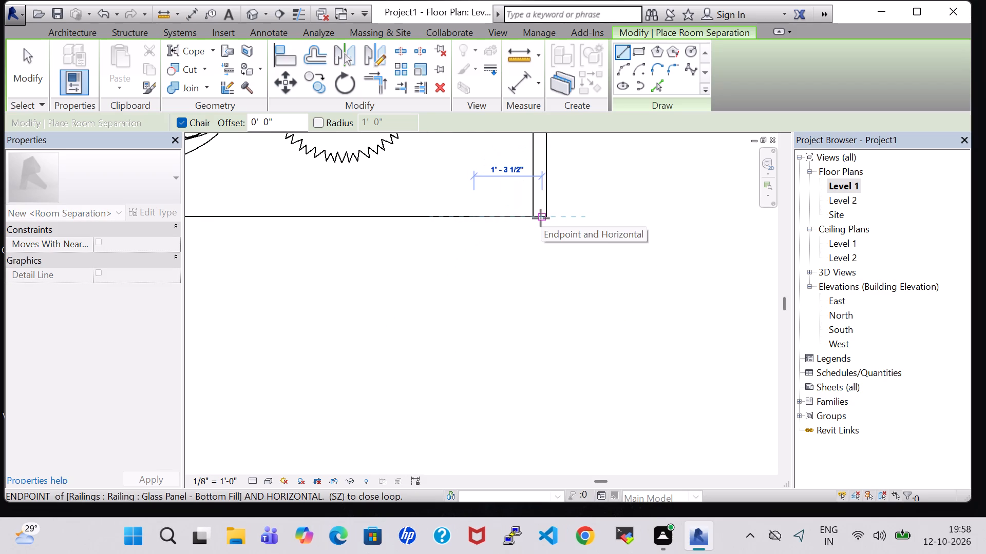
click(546, 218)
Continue the room separation line vertically along the east railing's outer edge to its north end.
scroll(570, 196, down, 3)
middle_drag(570, 196, 572, 384)
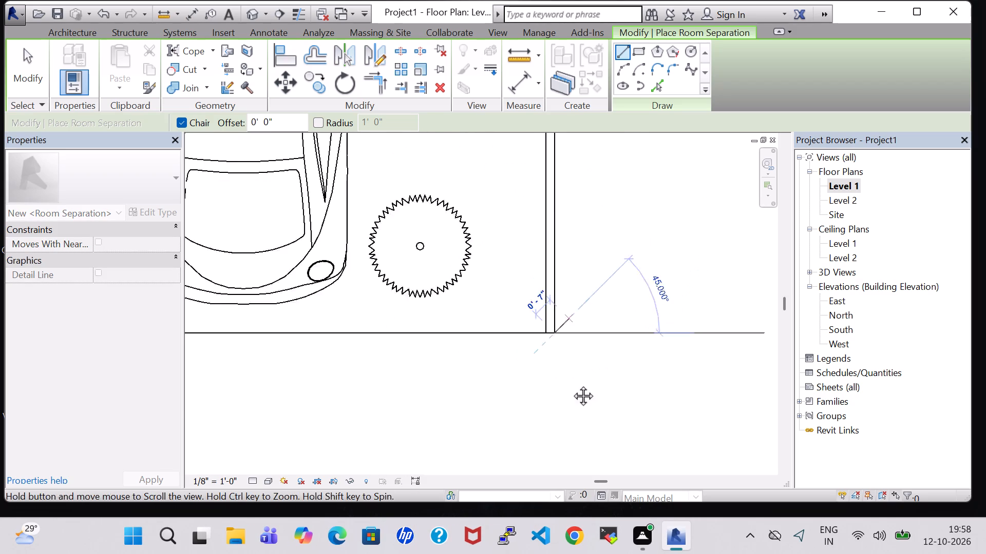
middle_drag(572, 384, 572, 397)
scroll(585, 269, down, 4)
middle_drag(591, 210, 581, 239)
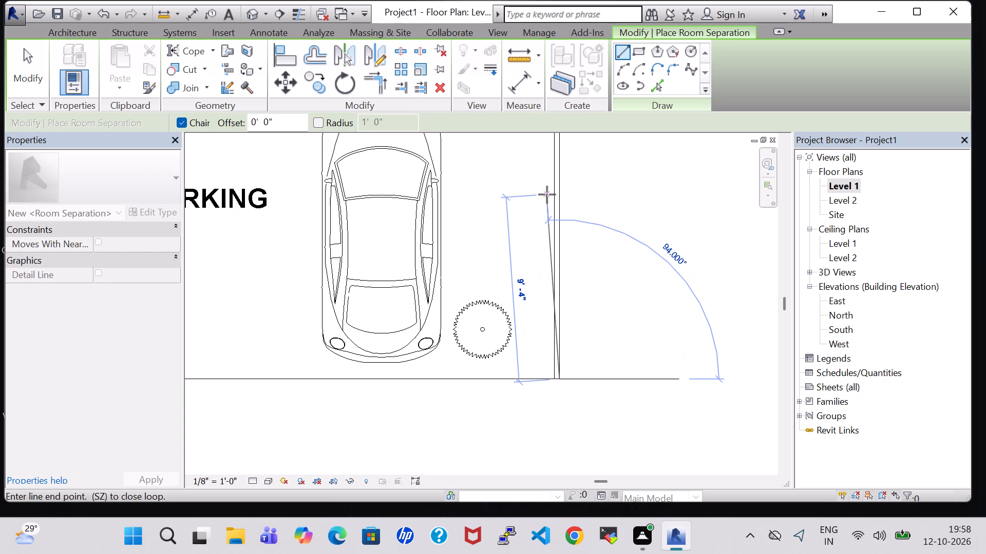
middle_drag(554, 186, 543, 344)
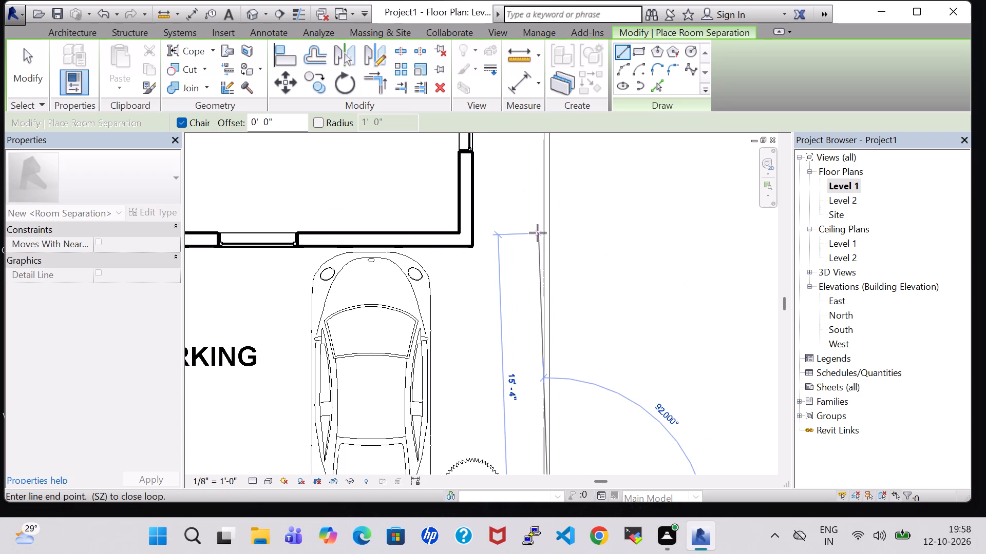
middle_drag(539, 231, 514, 395)
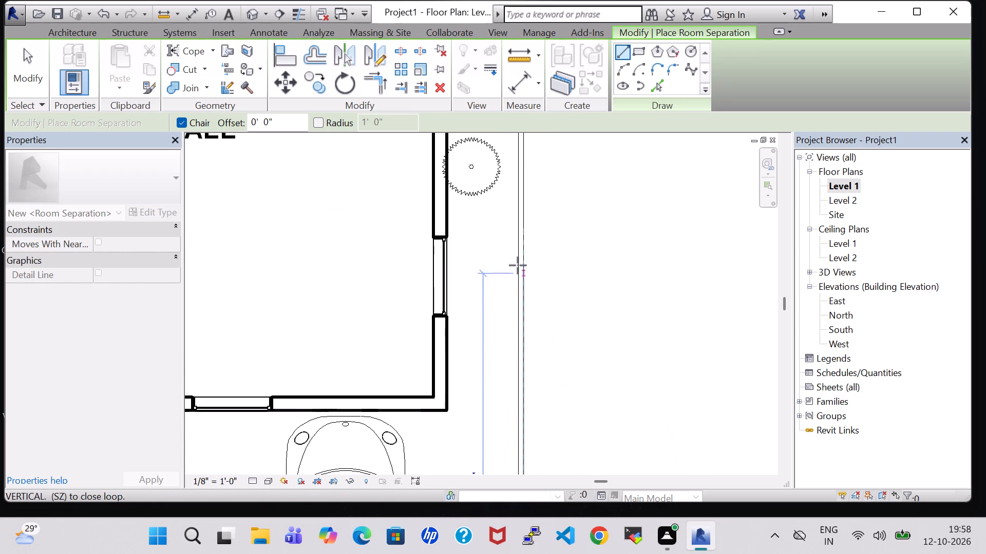
middle_drag(516, 220, 516, 367)
scroll(519, 236, down, 4)
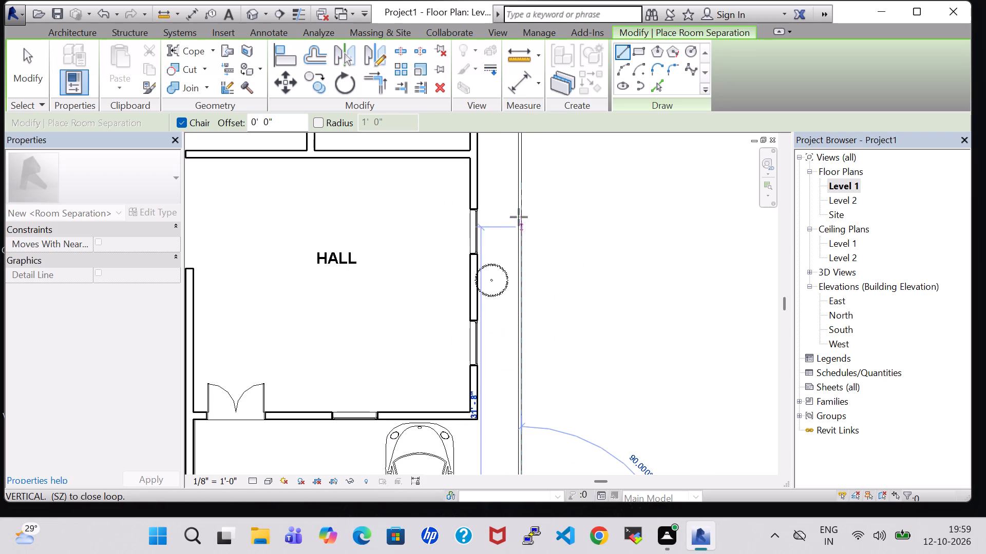
middle_drag(518, 184, 475, 468)
scroll(477, 161, up, 2)
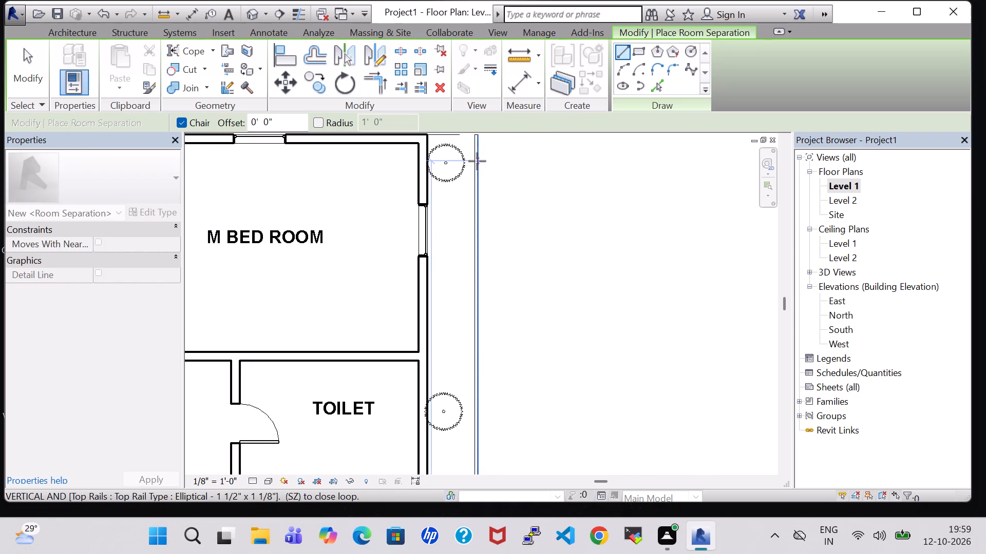
middle_drag(477, 161, 475, 345)
scroll(478, 218, down, 1)
scroll(476, 329, up, 3)
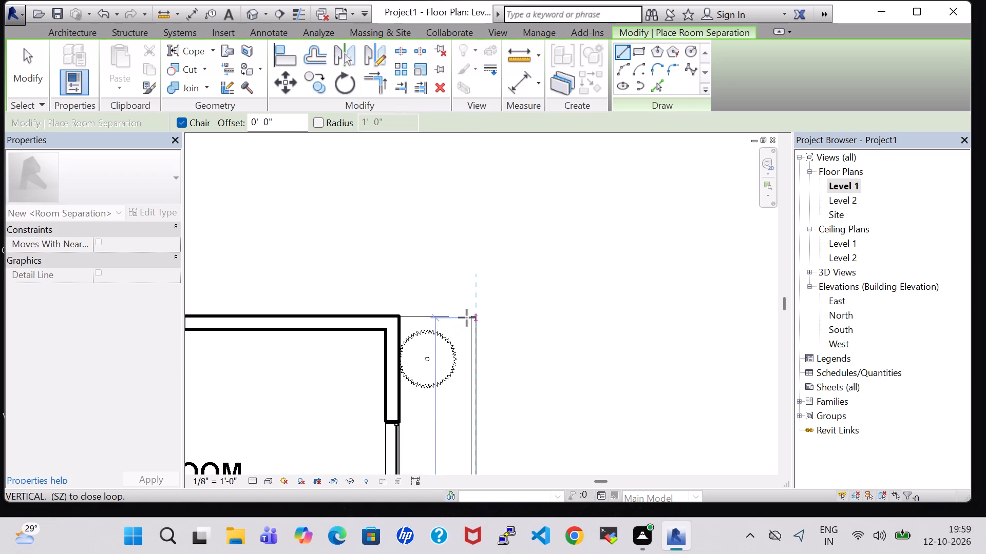
click(475, 316)
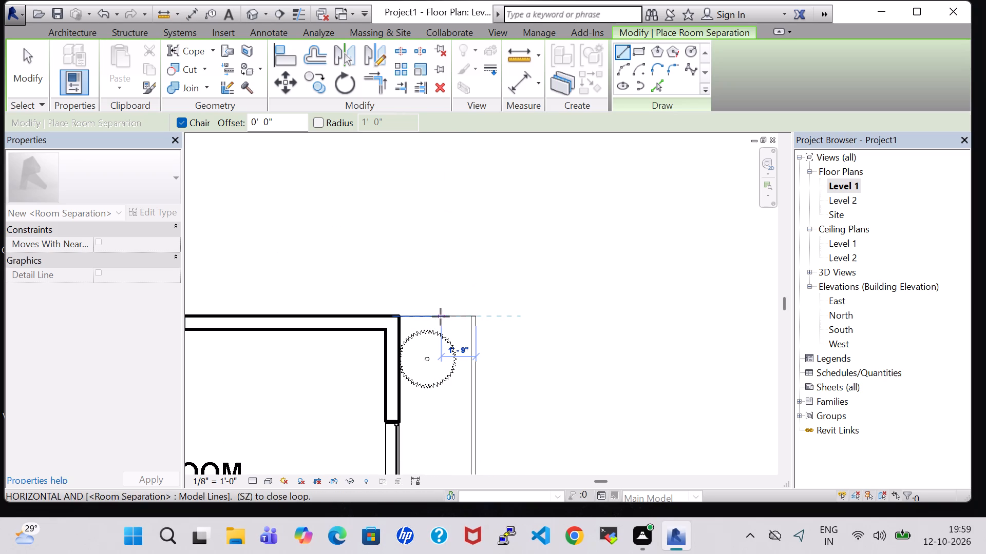
Close the boundary with a separation line about 1'-4 1/2" long, from the east railing's north end to the existing north line.
scroll(472, 316, up, 8)
click(406, 314)
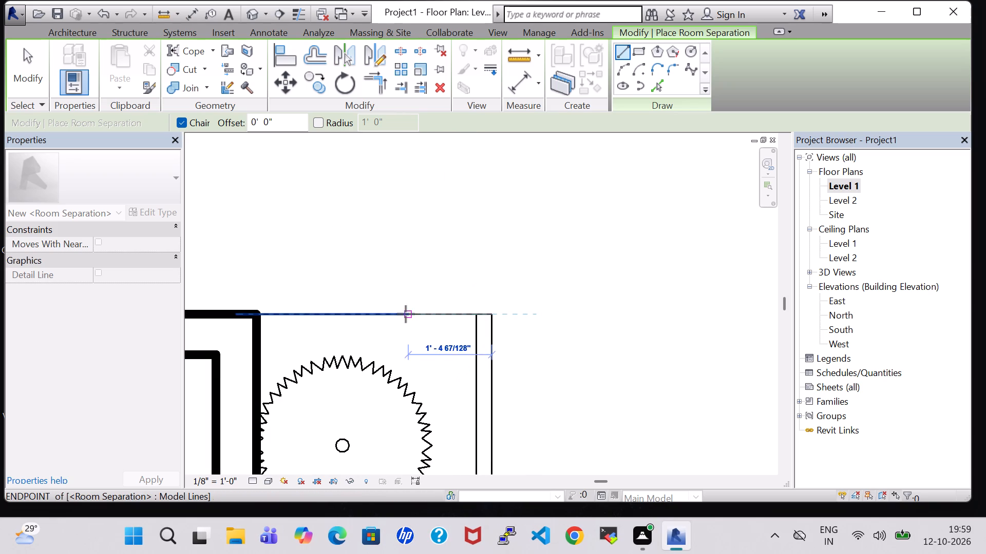
scroll(557, 311, down, 3)
scroll(585, 369, down, 1)
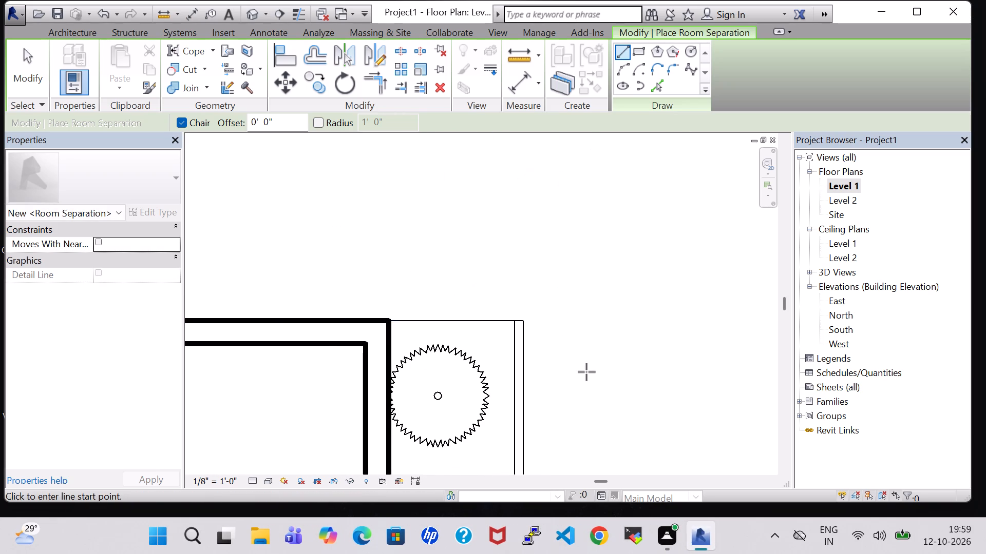
key(Escape)
key(Escape)
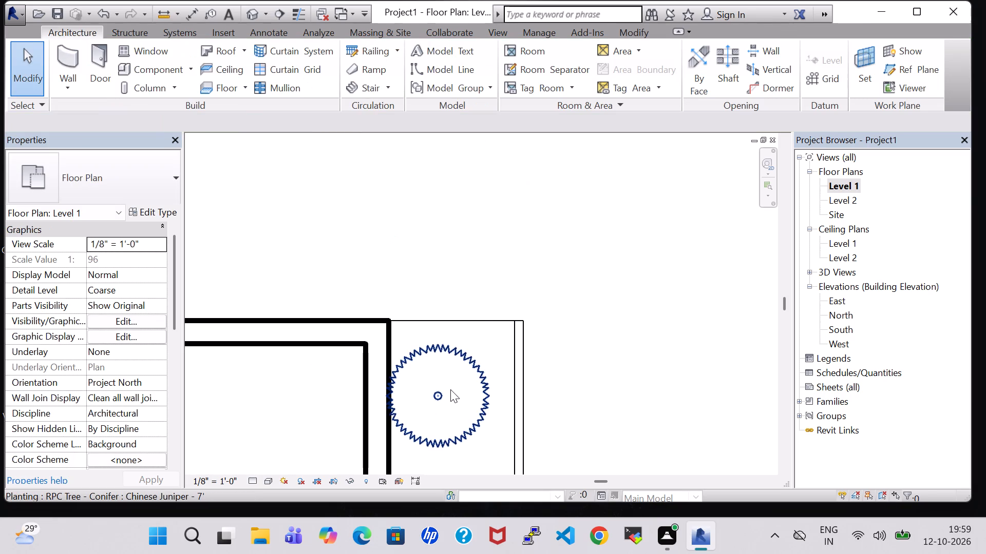
Nudge the northeast corner's Chinese Juniper east until its centre is about 2'-0 1/2" from the east railing's outer line.
click(450, 389)
key(Right)
key(Right)
key(Right)
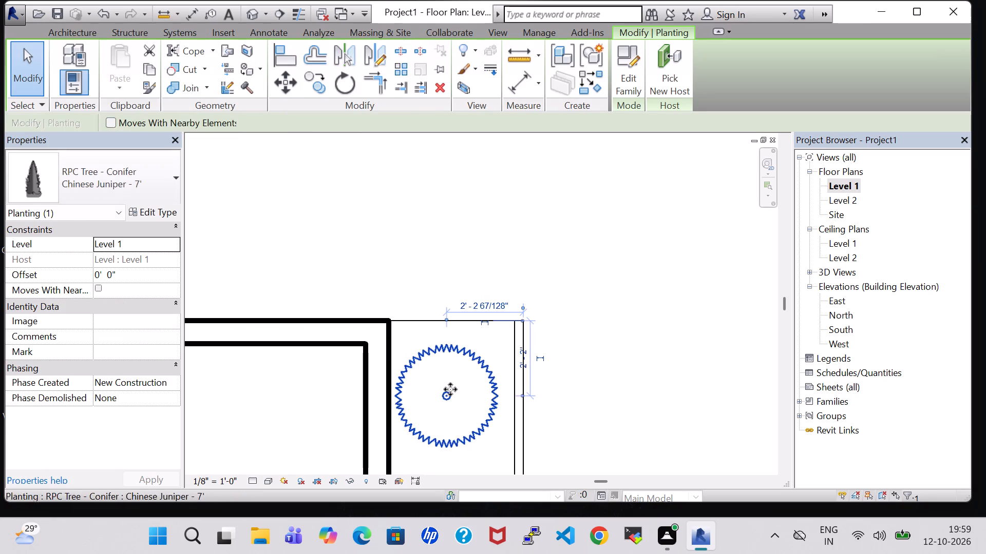
key(Right)
key(Right)
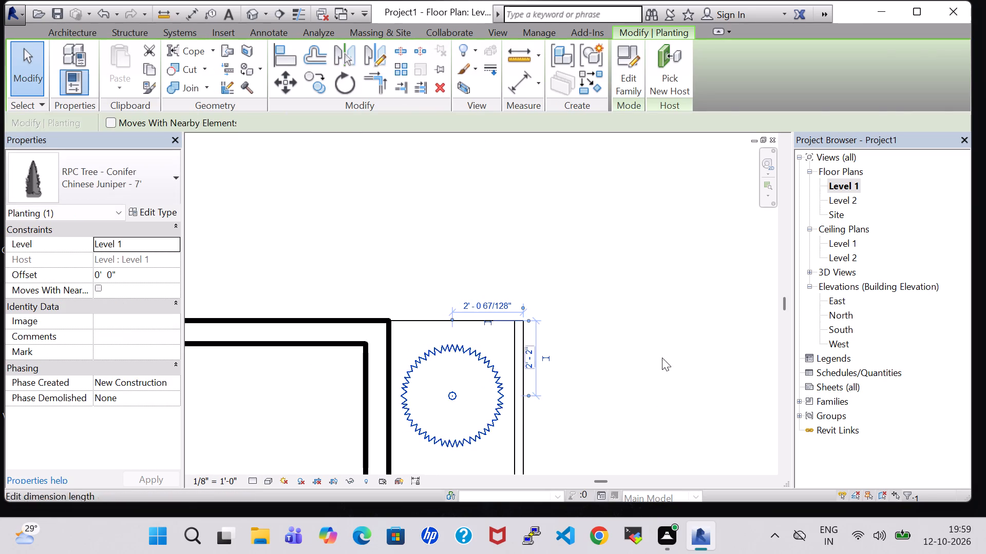
drag(663, 358, 676, 362)
Nudge the juniper outside the east toilet eastward to about 2'-1 1/2" from the east railing's outer line.
scroll(676, 362, down, 4)
middle_drag(676, 362, 656, 354)
scroll(660, 342, down, 1)
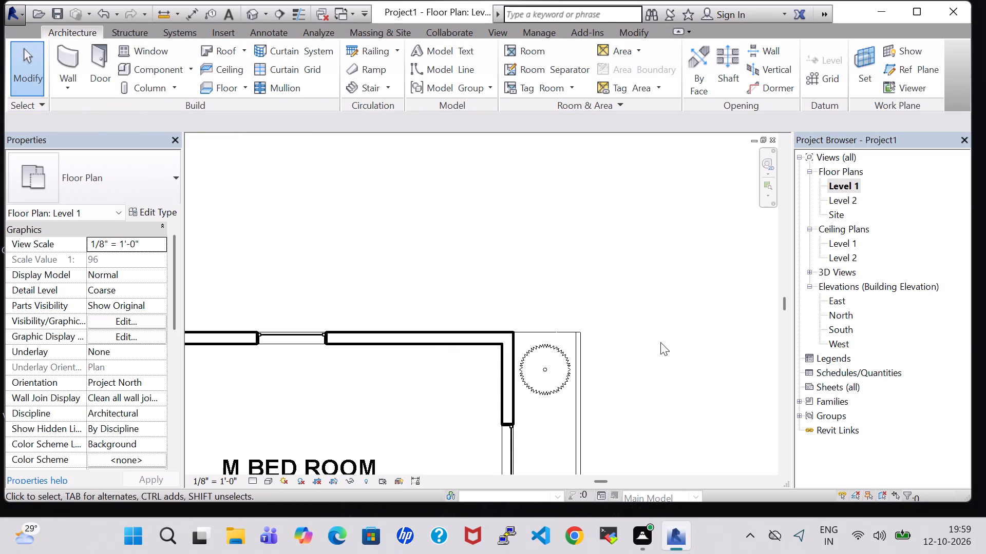
middle_drag(660, 342, 660, 308)
scroll(657, 289, down, 1)
middle_drag(663, 300, 652, 235)
scroll(652, 235, down, 2)
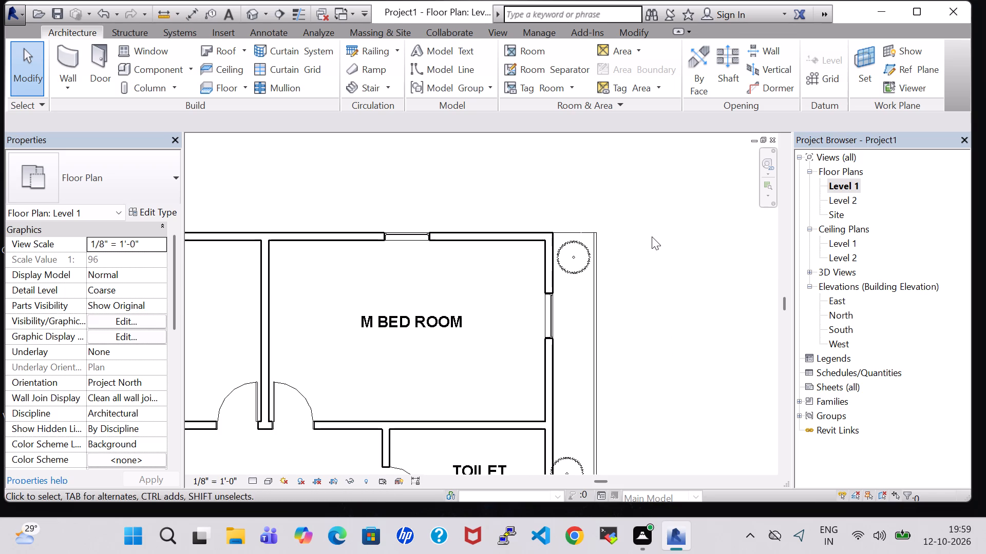
middle_drag(668, 314, 627, 223)
click(532, 381)
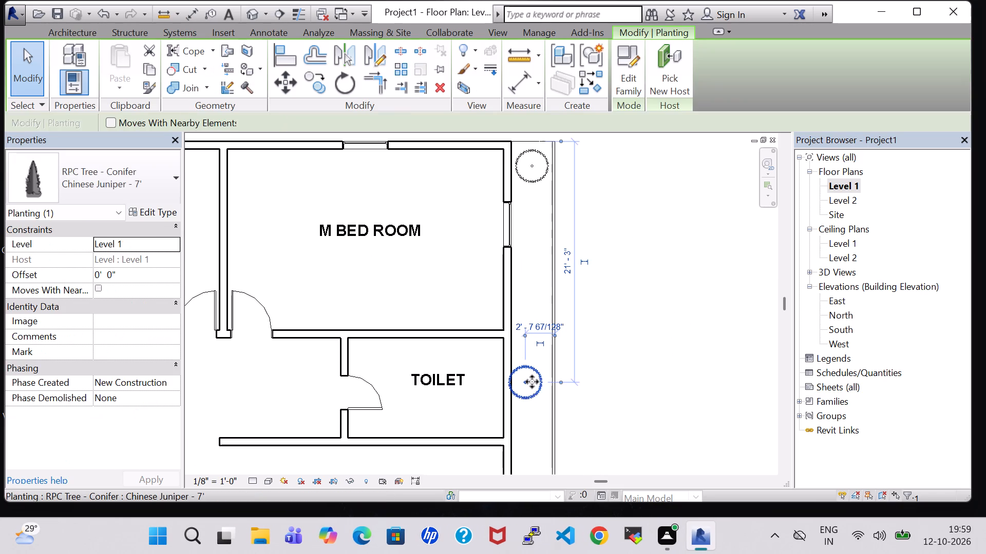
key(Right)
key(Right)
key(Right)
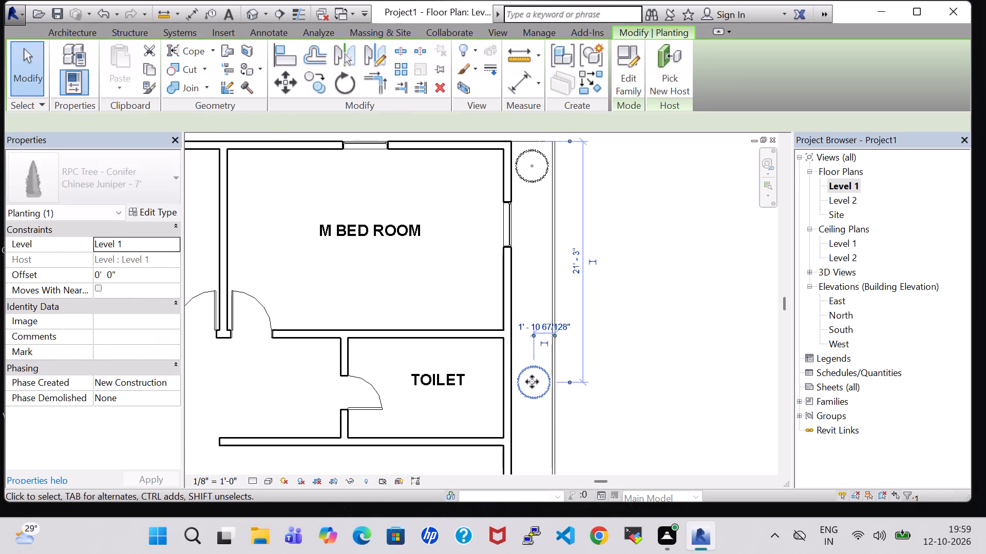
key(Left)
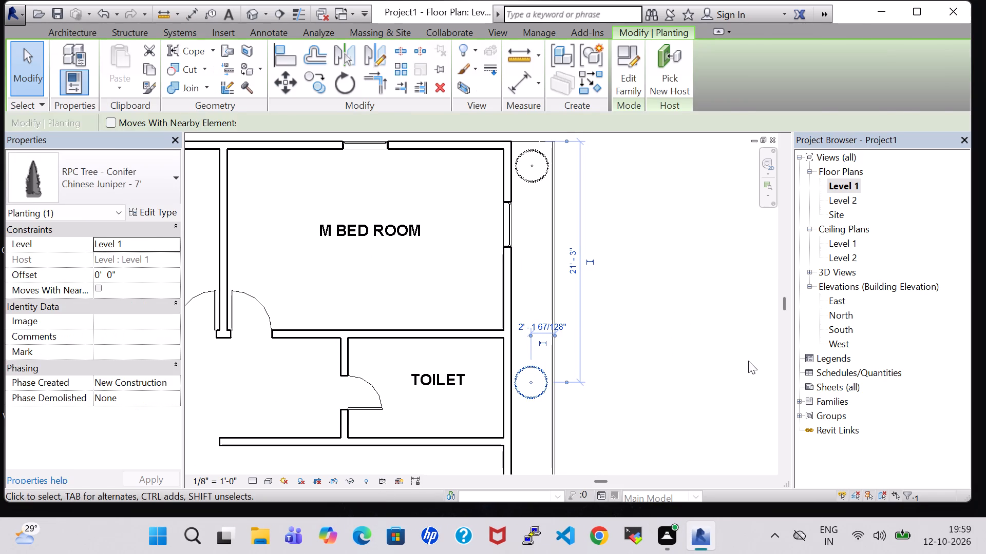
click(748, 361)
Nudge the juniper outside the hall's east wall eastward to about 1'-9 1/2" from the east railing's outer line.
scroll(748, 361, down, 3)
middle_drag(727, 366, 673, 180)
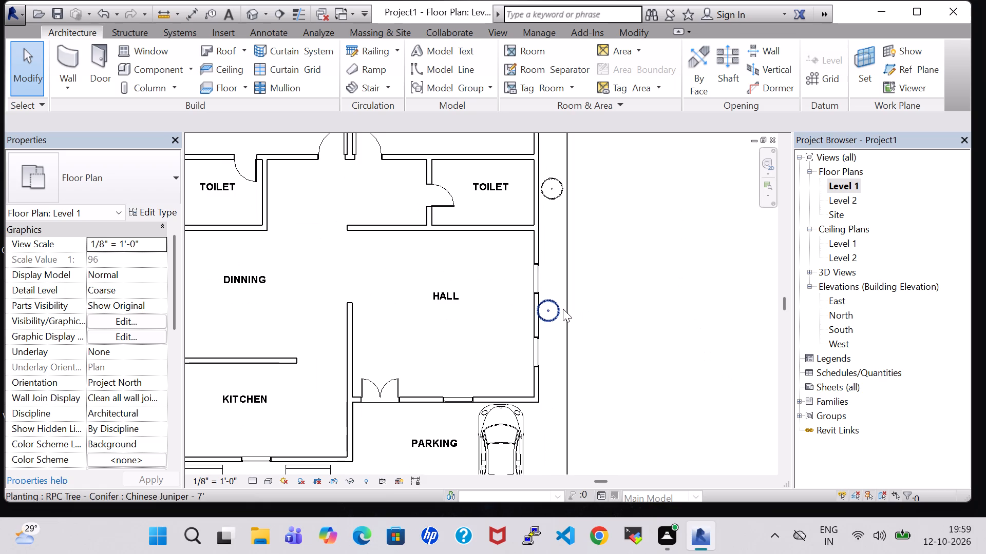
click(563, 309)
key(Right)
key(Right)
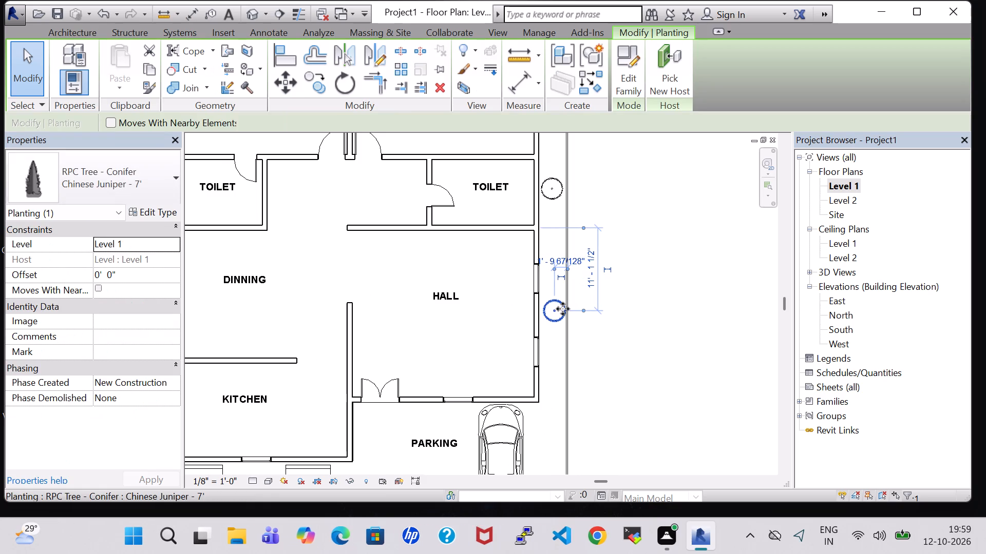
key(Left)
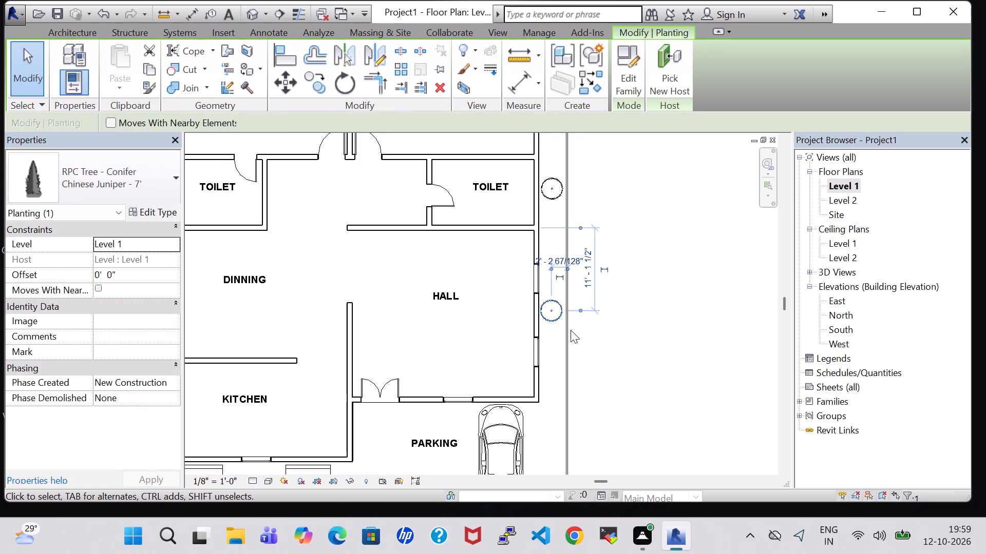
click(554, 312)
key(Right)
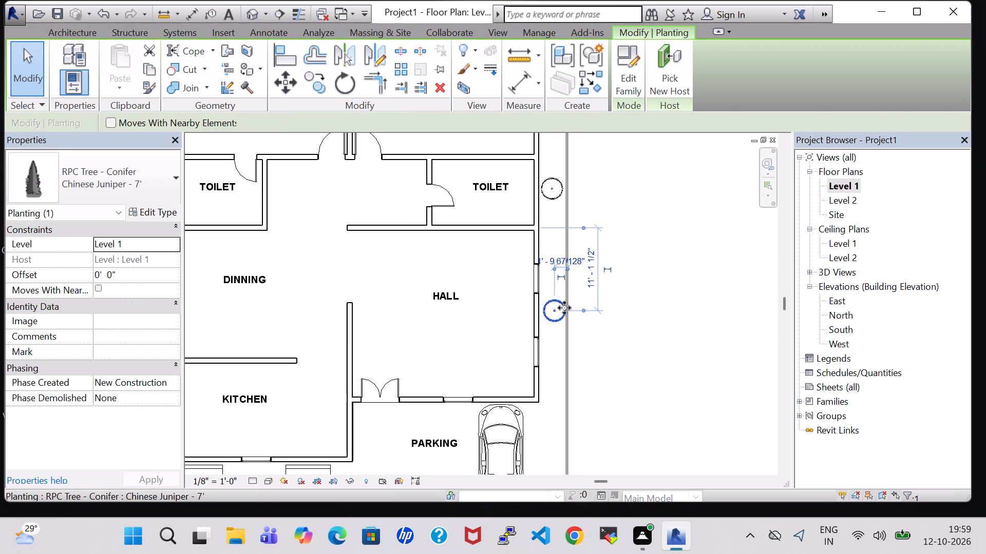
click(708, 350)
Nudge the juniper beside the parked car eastward to about 2'-4 1/2" from the east railing's outer line.
scroll(629, 303, down, 4)
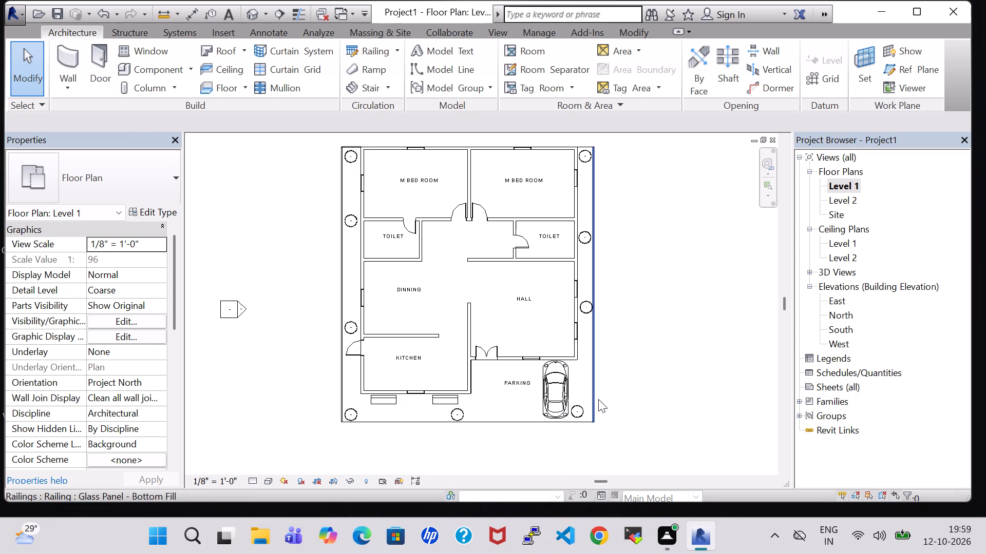
click(578, 409)
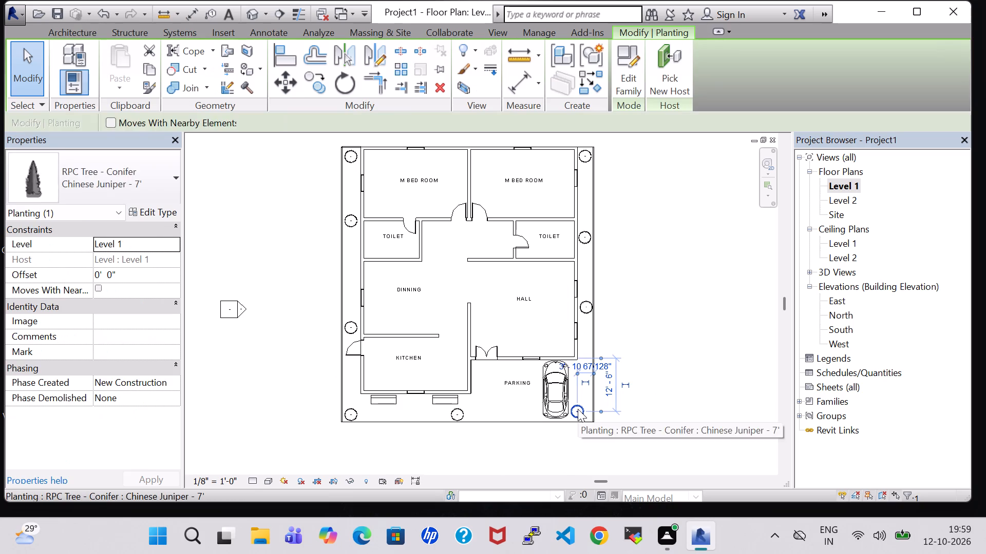
key(Right)
key(Right)
key(Right)
key(Left)
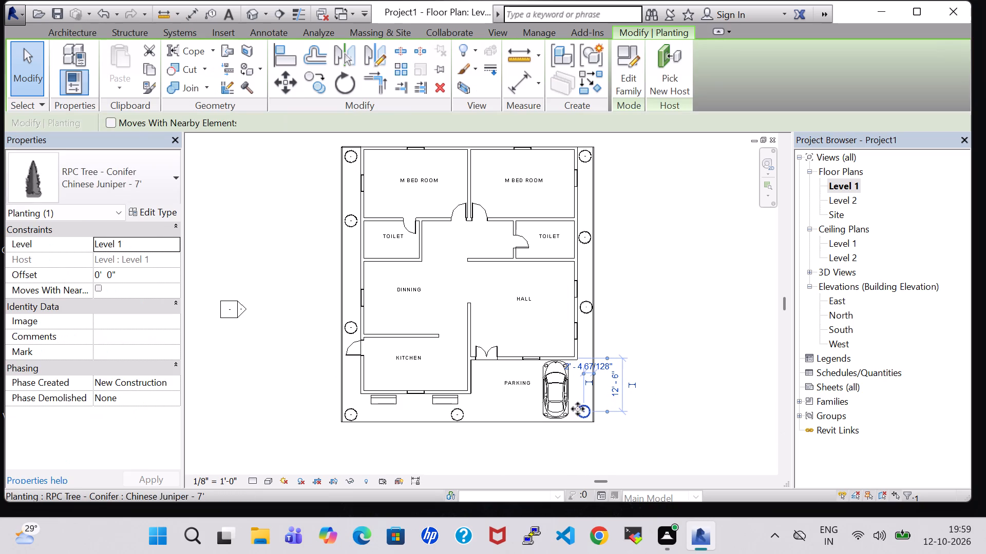
click(700, 251)
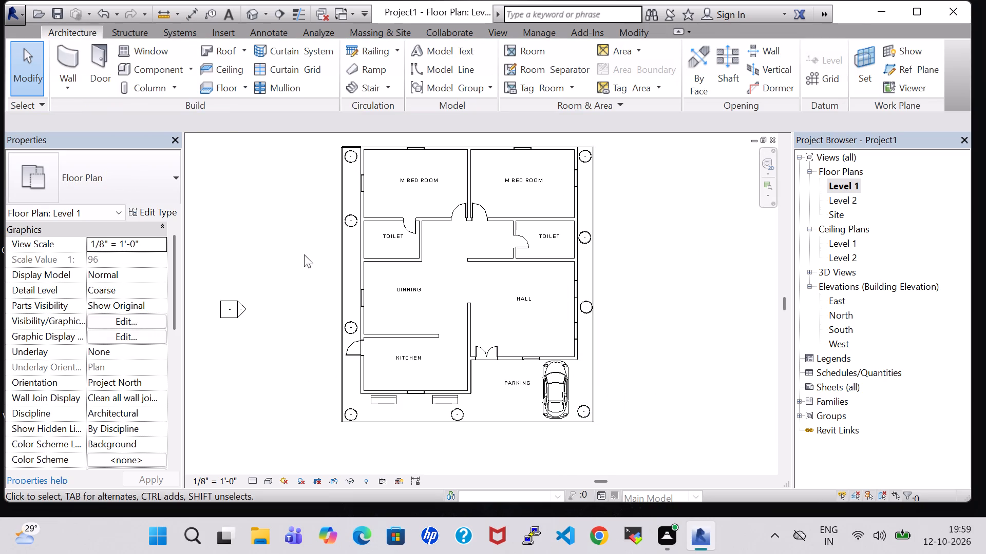
In the 3D view, draw a railing about 3'-8" long from the east railing's north end to the building's northeast corner.
click(251, 16)
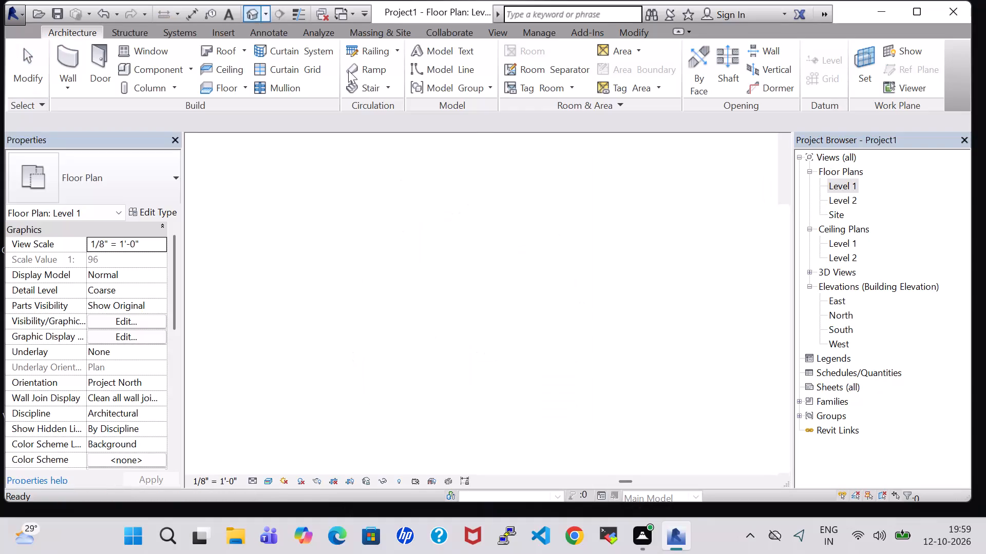
scroll(678, 401, up, 3)
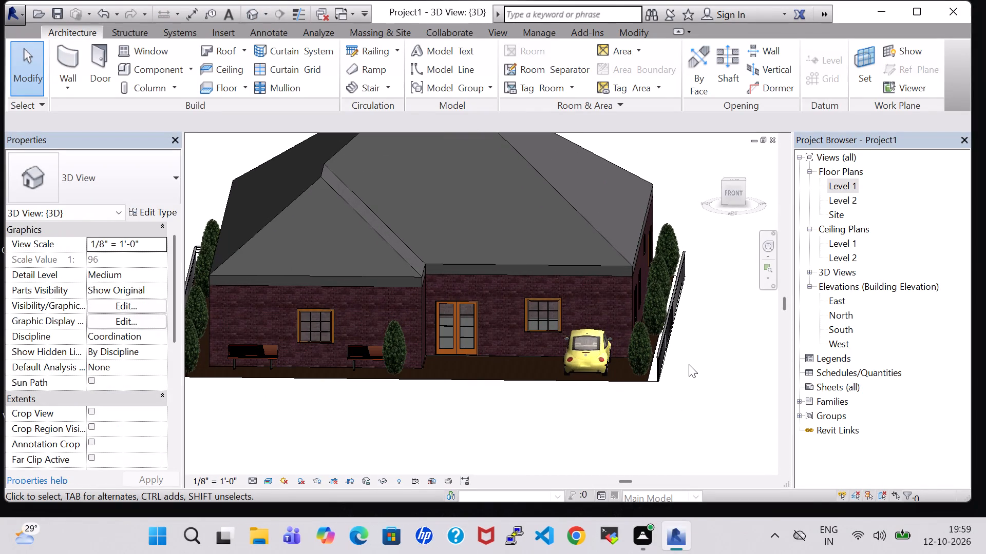
shift+middle_drag(682, 332, 635, 354)
shift+middle_click(635, 354)
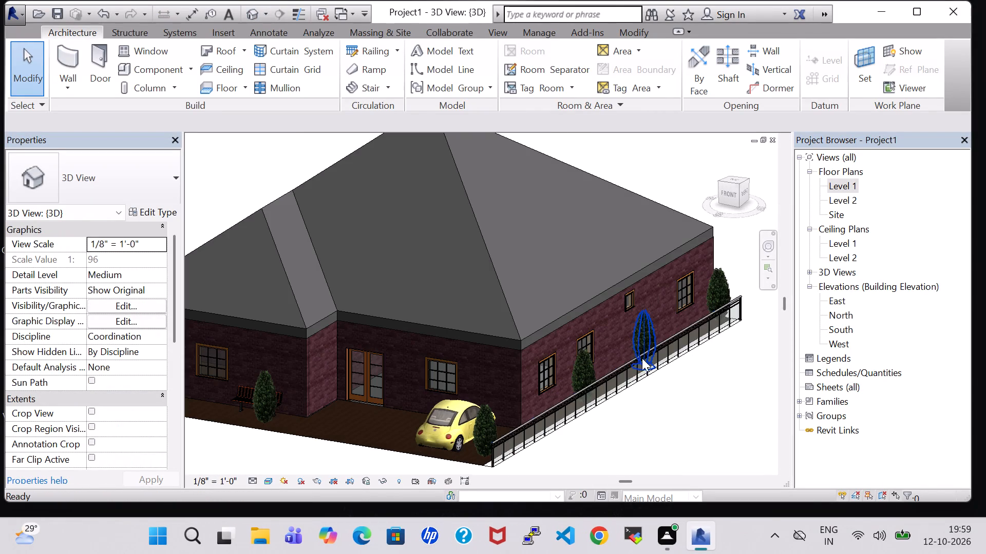
shift+middle_drag(679, 390, 543, 434)
middle_drag(508, 460, 548, 286)
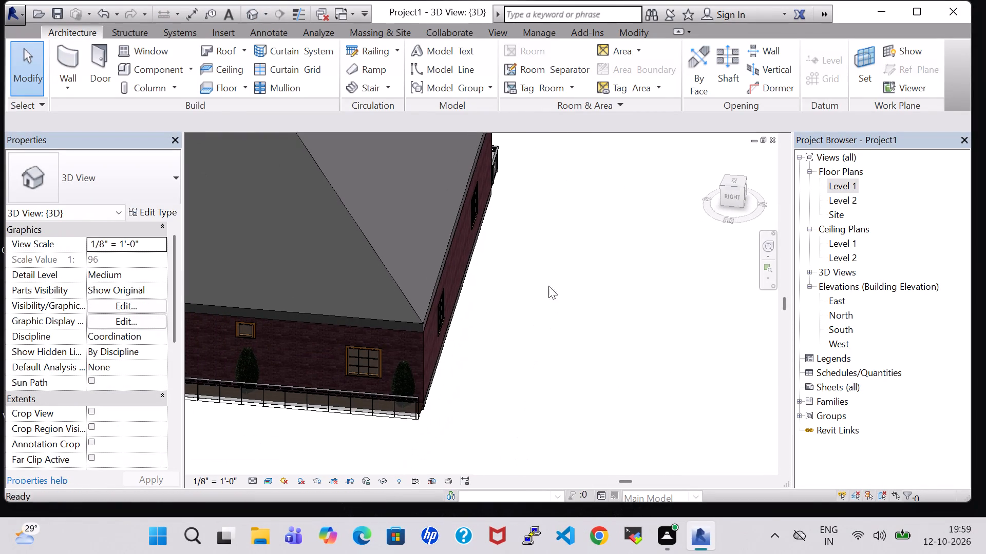
shift+scroll(472, 385, up, 2)
scroll(494, 415, up, 1)
shift+middle_drag(494, 415, 456, 391)
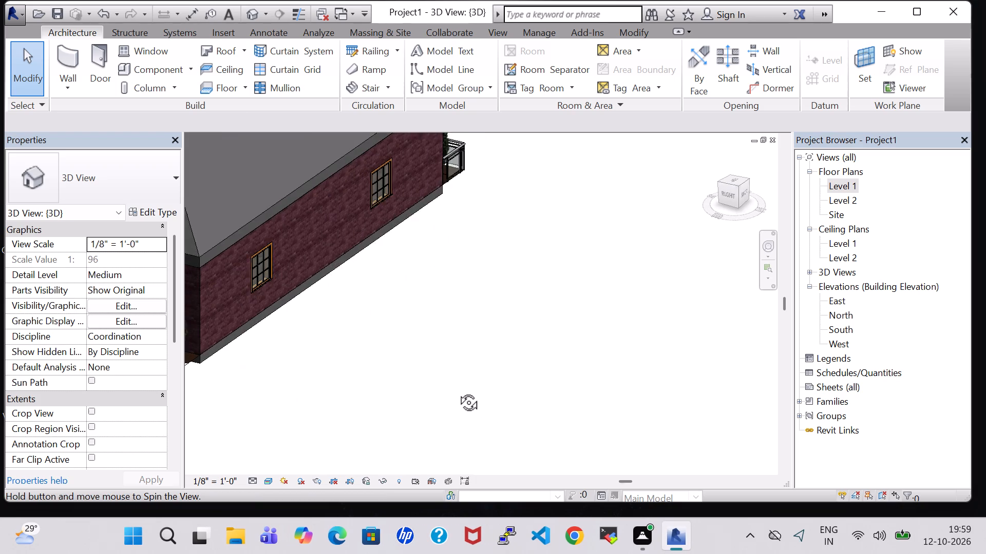
scroll(457, 389, up, 4)
middle_drag(183, 226, 612, 371)
middle_drag(366, 342, 694, 399)
shift+middle_drag(319, 447, 348, 432)
shift+scroll(440, 426, up, 5)
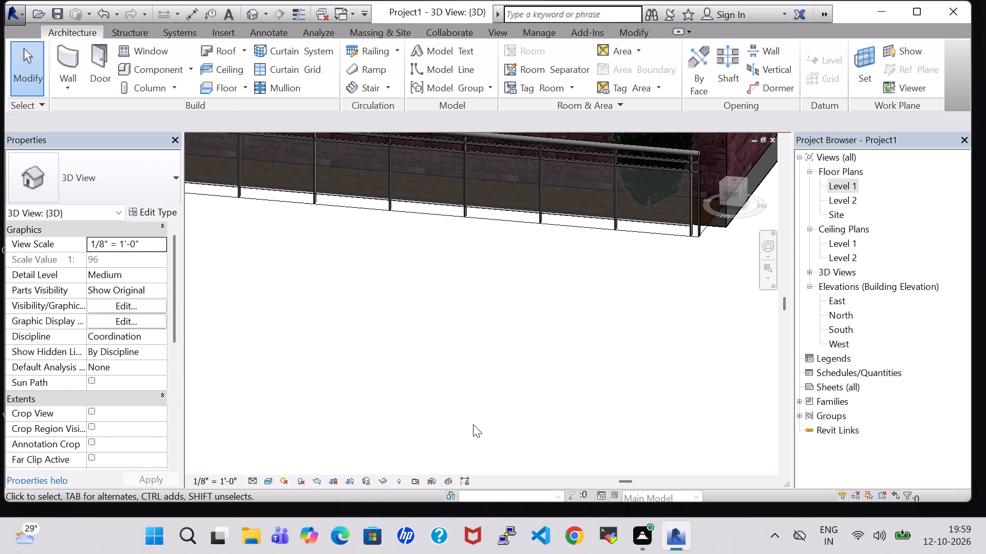
middle_drag(698, 327, 611, 450)
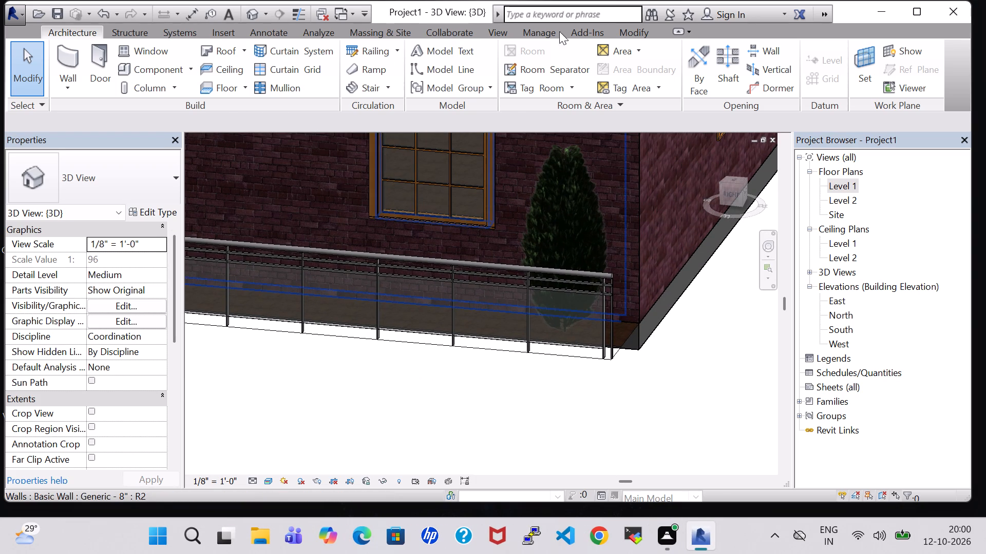
click(363, 53)
scroll(602, 357, up, 4)
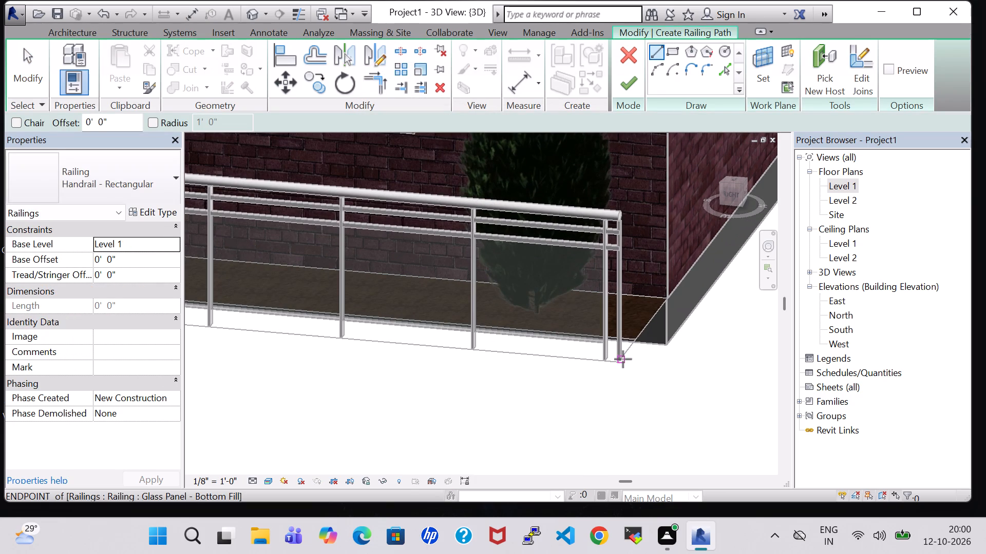
click(623, 359)
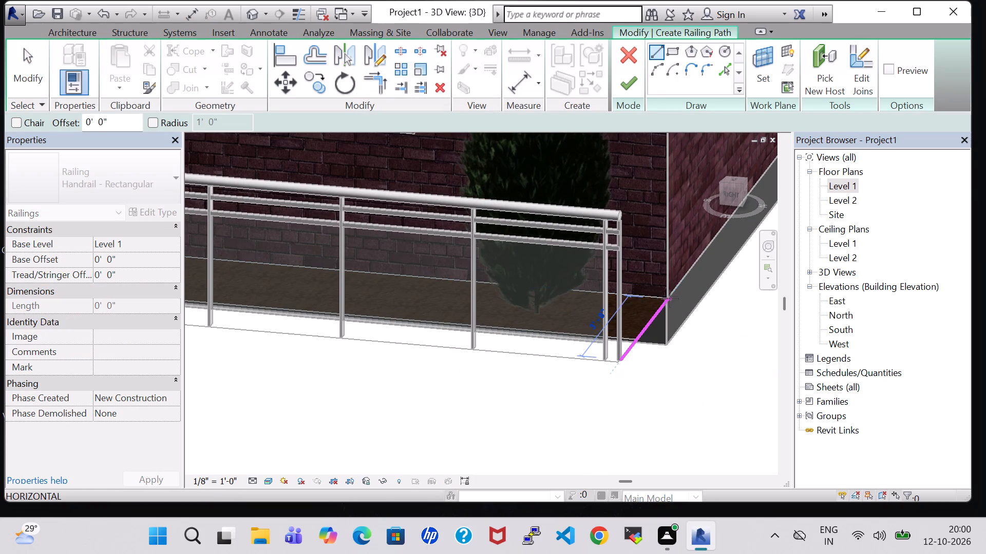
click(666, 299)
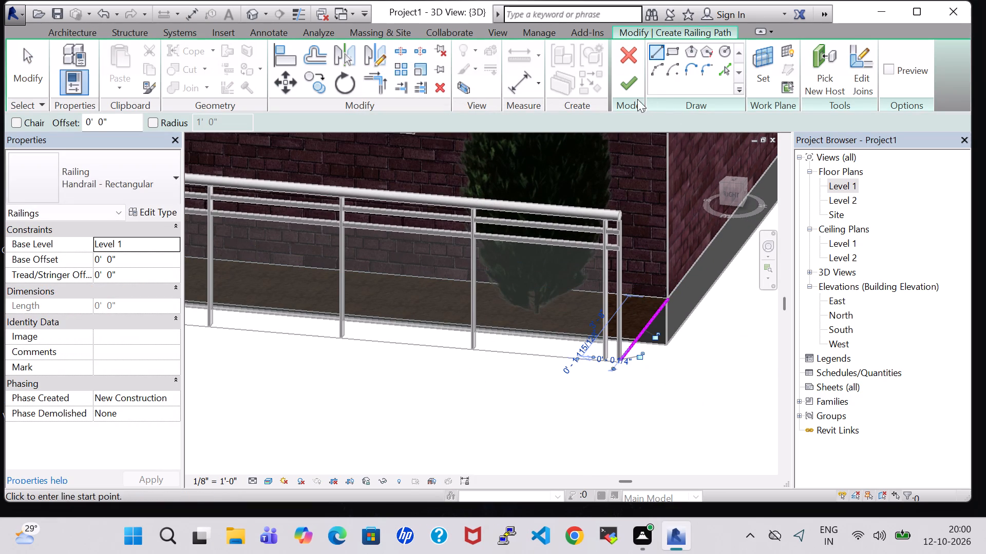
click(635, 91)
click(614, 392)
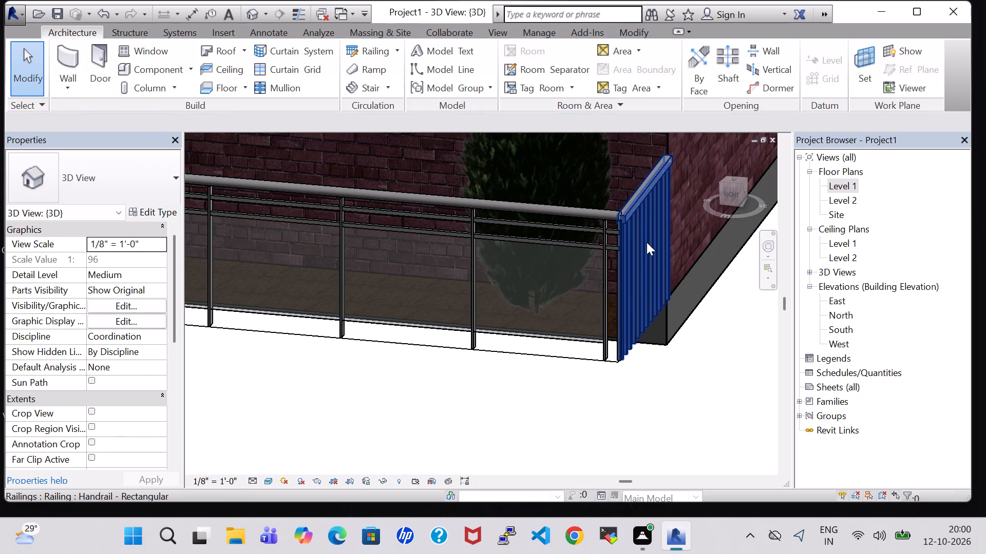
Change the short northeast corner railing's type to Glass Panel - Bottom Fill.
click(647, 242)
click(138, 177)
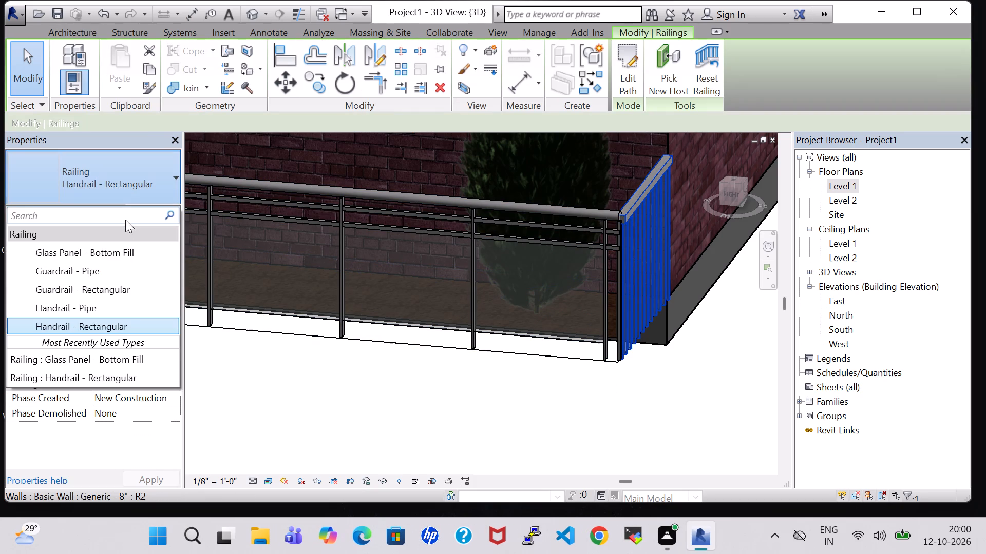
click(131, 255)
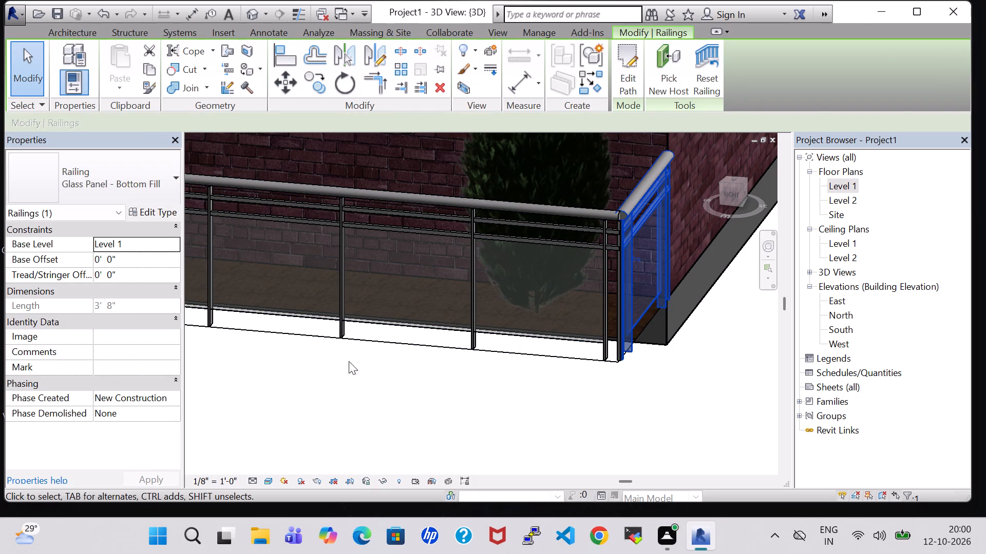
click(359, 374)
Nudge the park bench nearest the front double door westward, away from the neighbouring juniper and toward the other bench.
scroll(359, 374, down, 4)
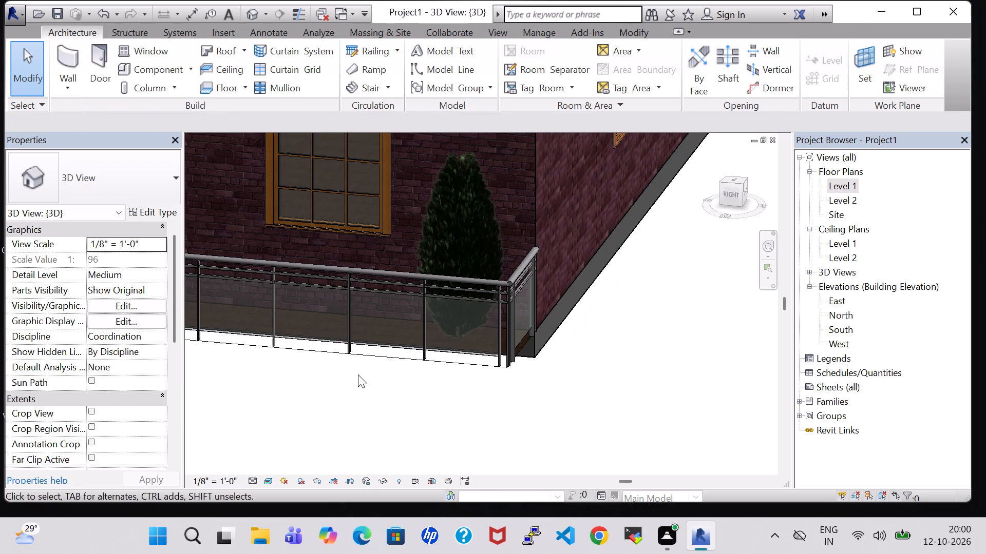
shift+middle_drag(358, 374, 532, 386)
shift+scroll(532, 386, down, 2)
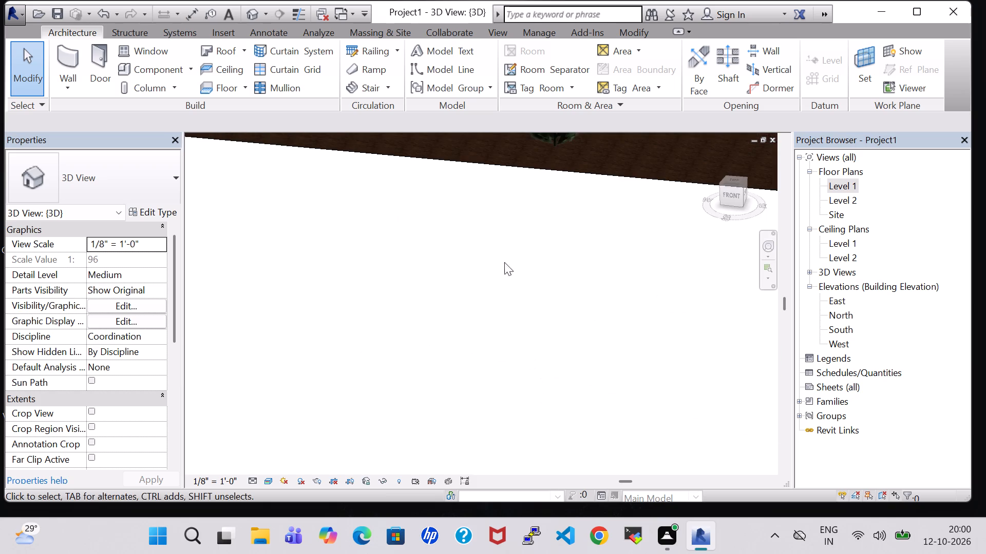
middle_drag(387, 215, 406, 324)
scroll(406, 323, down, 9)
shift+middle_drag(507, 352, 542, 310)
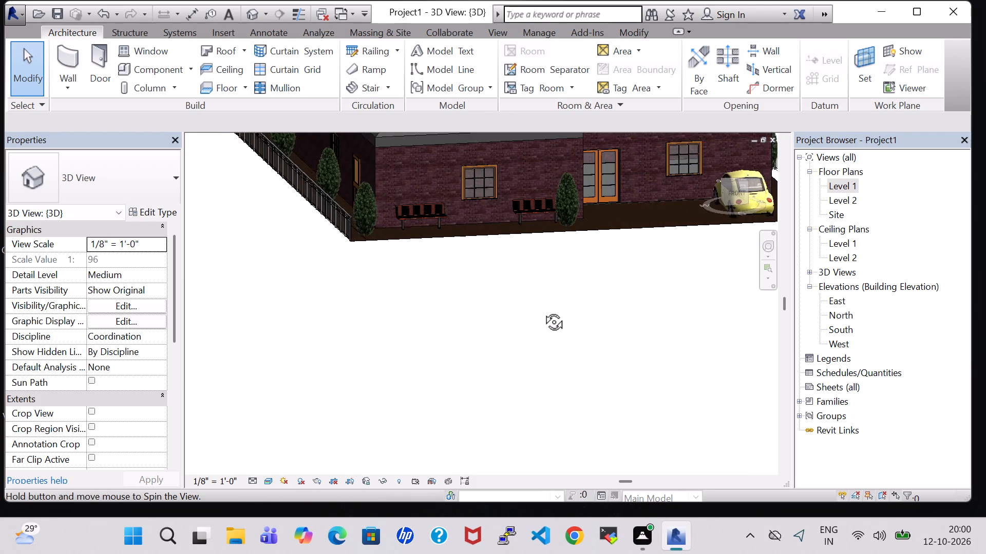
shift+middle_drag(542, 310, 528, 310)
middle_drag(524, 315, 496, 425)
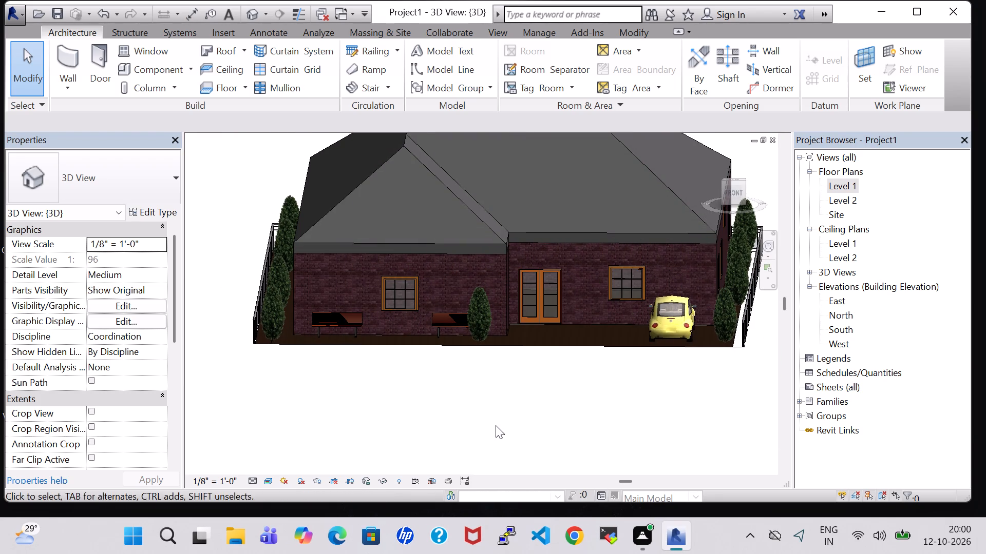
click(440, 319)
key(Left)
key(Left)
key(Left)
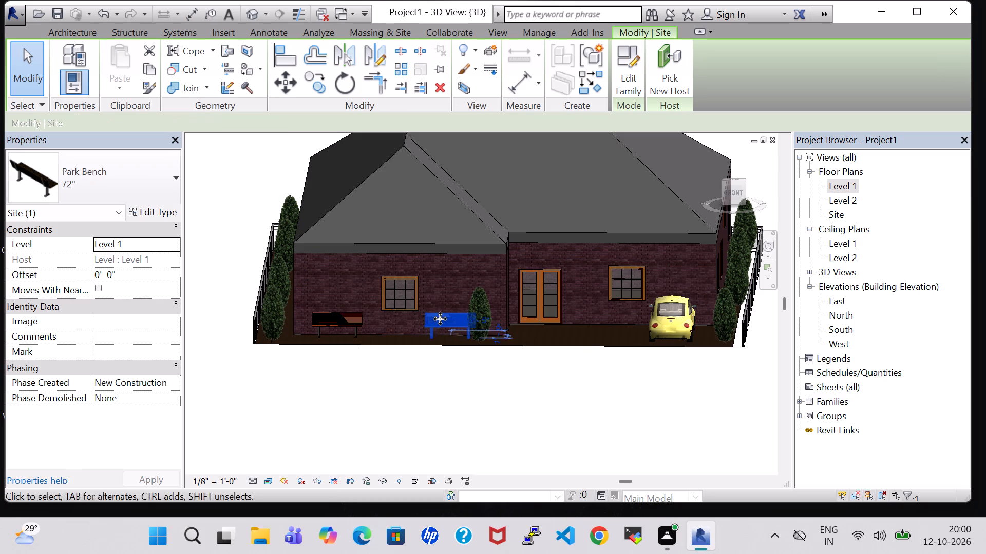
key(Left)
key(Left)
key(Left)
key(Left)
click(492, 408)
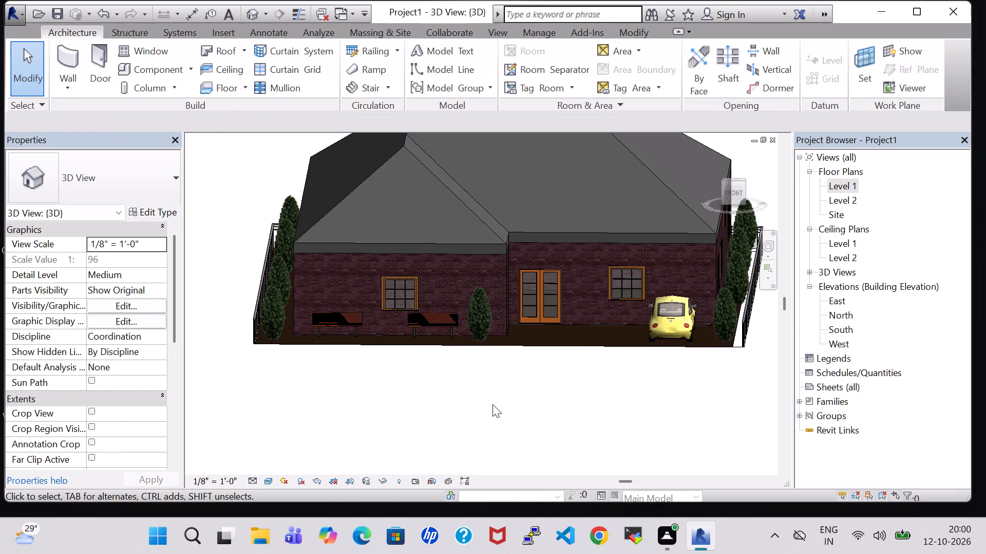
scroll(492, 404, down, 3)
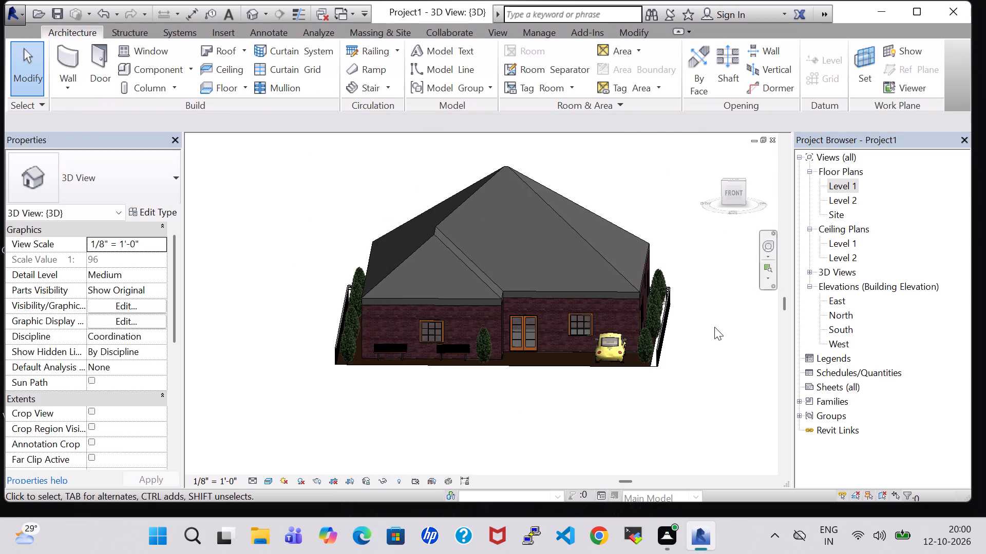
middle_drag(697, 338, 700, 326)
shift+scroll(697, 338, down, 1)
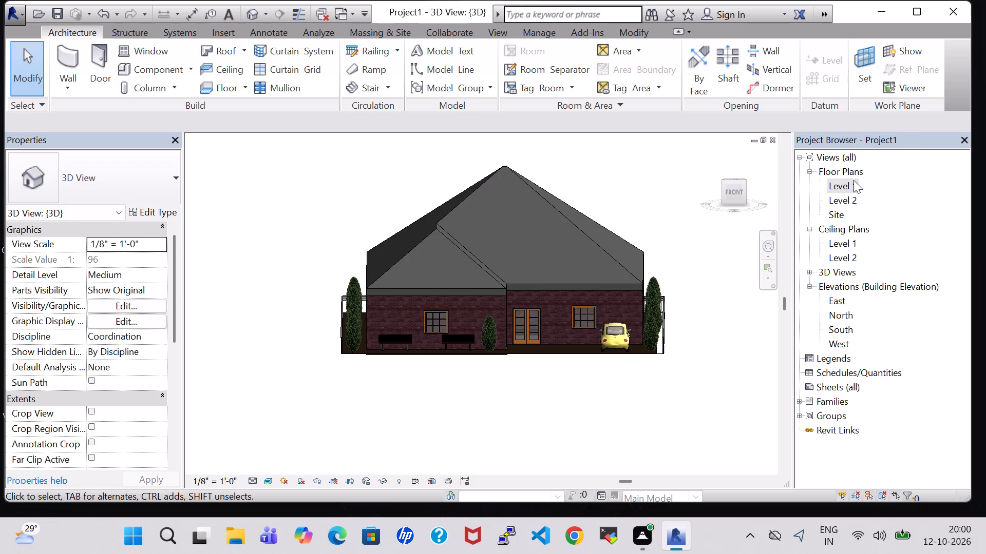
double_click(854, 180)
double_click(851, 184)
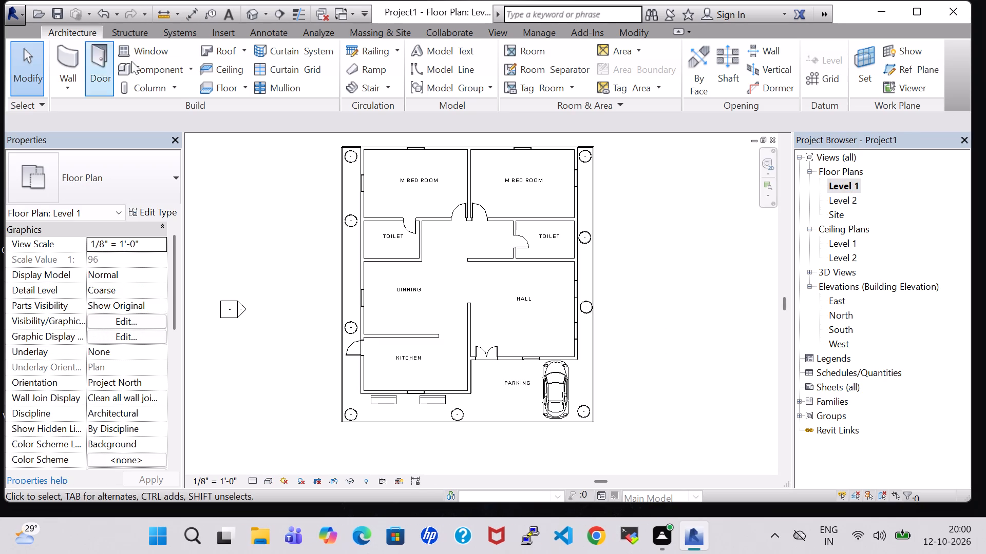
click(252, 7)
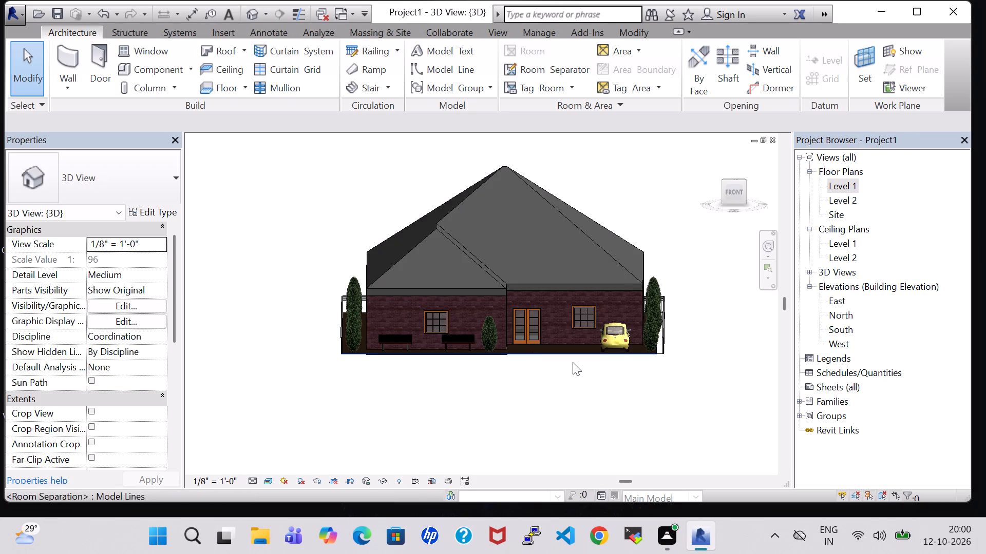
Start a toposurface at 0' 0" elevation with points at the brown ground's southeast corner and the east railing's south end.
scroll(576, 363, up, 8)
middle_drag(628, 392, 394, 425)
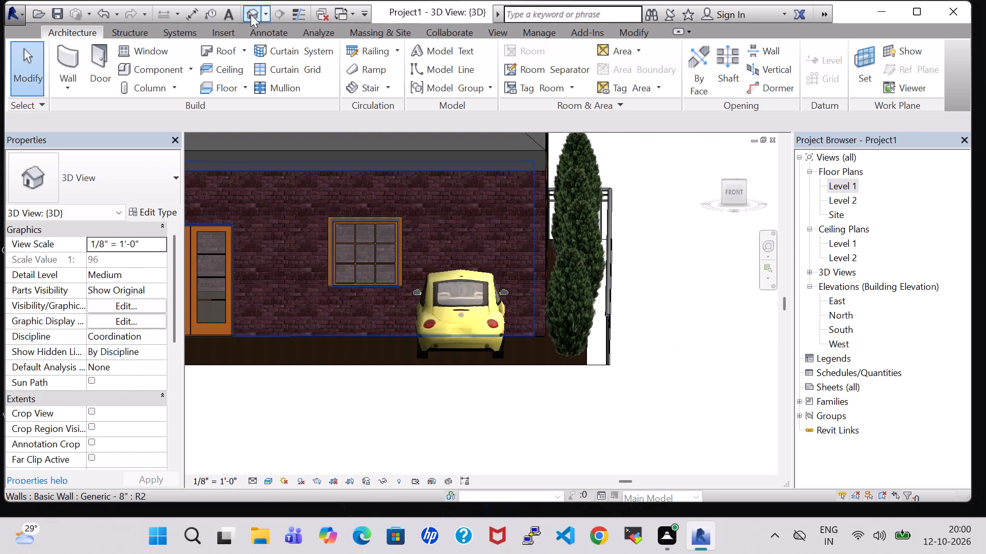
click(366, 32)
click(368, 60)
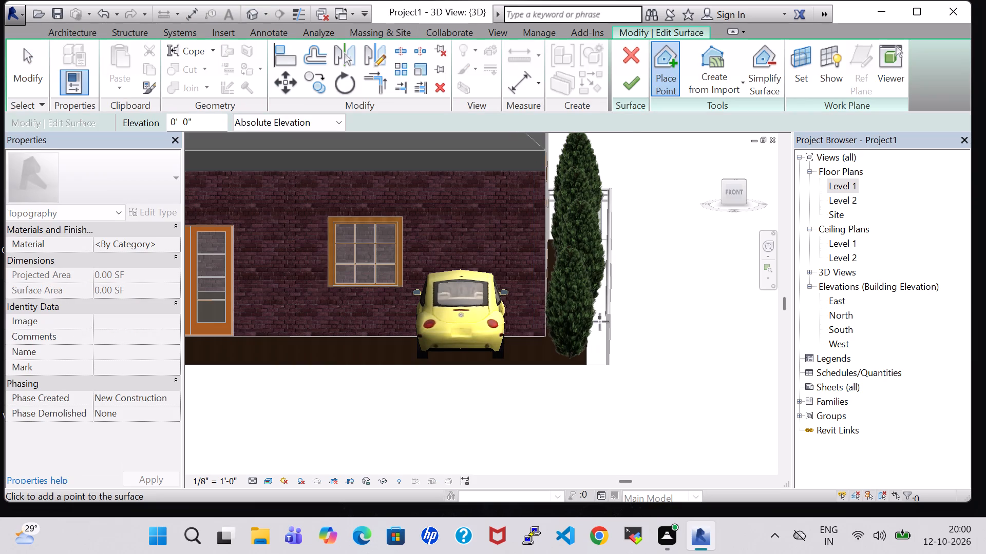
scroll(592, 385, up, 10)
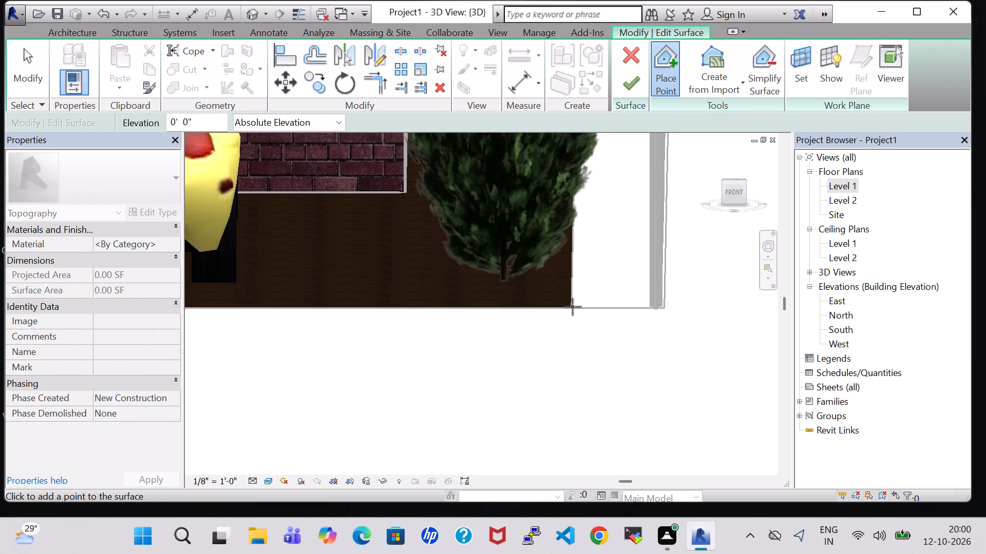
scroll(573, 307, up, 7)
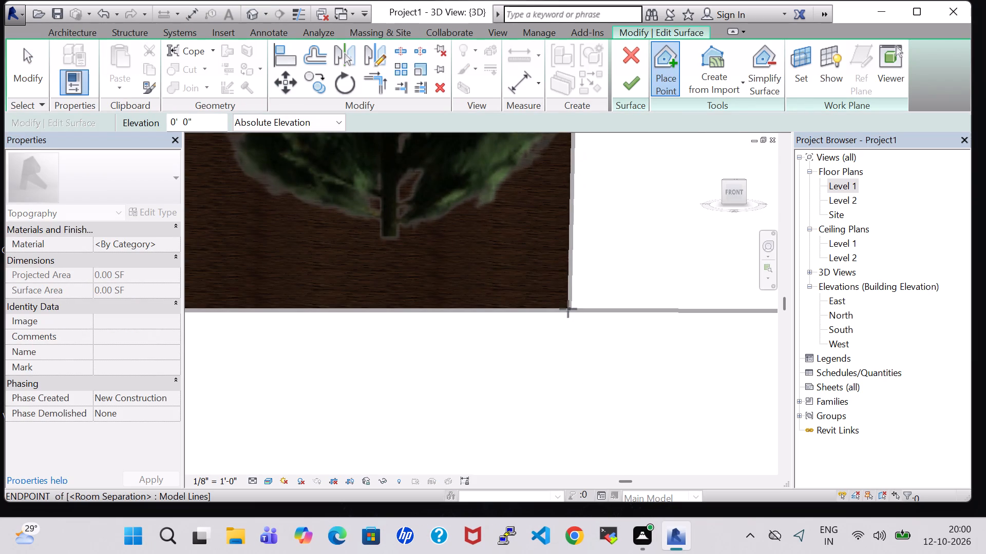
click(572, 308)
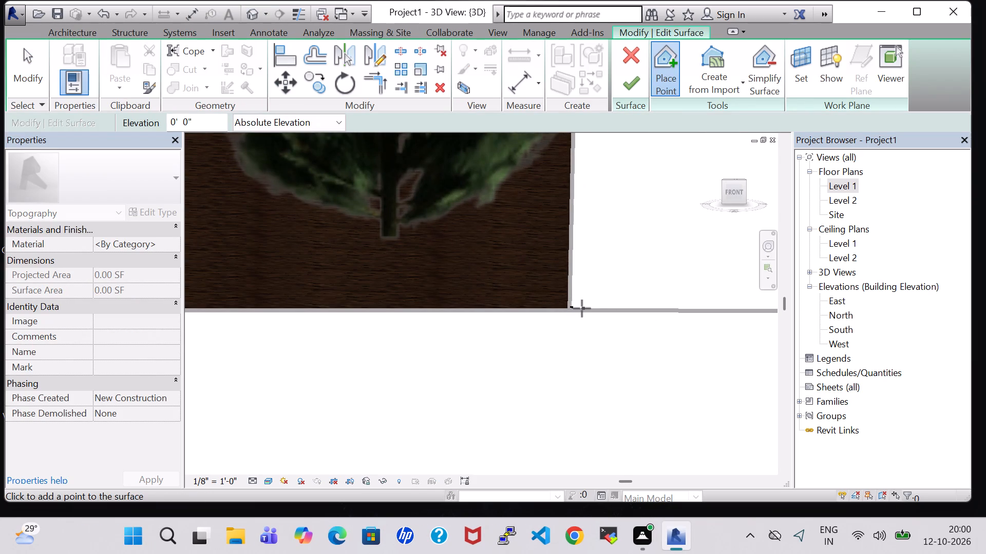
key(Escape)
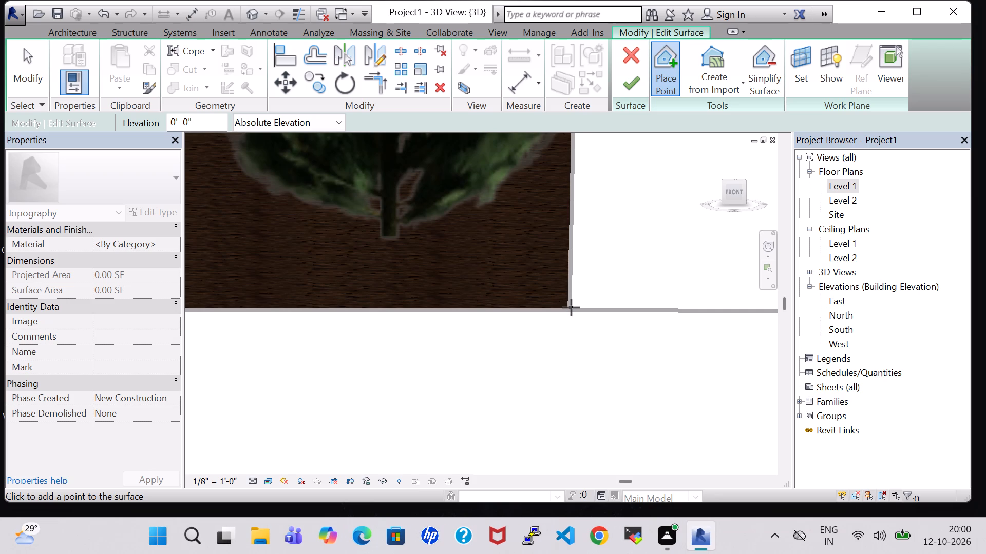
key(ctrl+z)
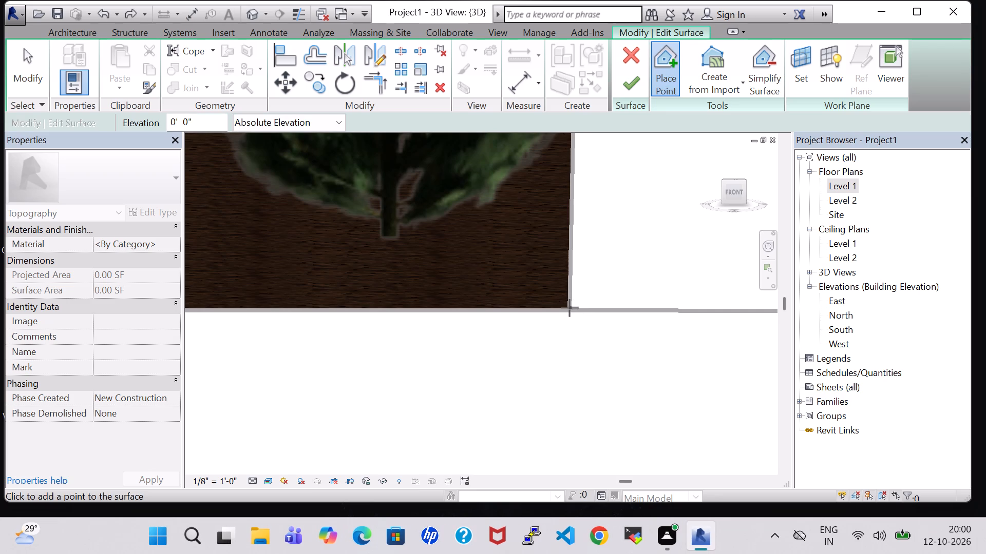
click(568, 308)
middle_drag(644, 311, 489, 322)
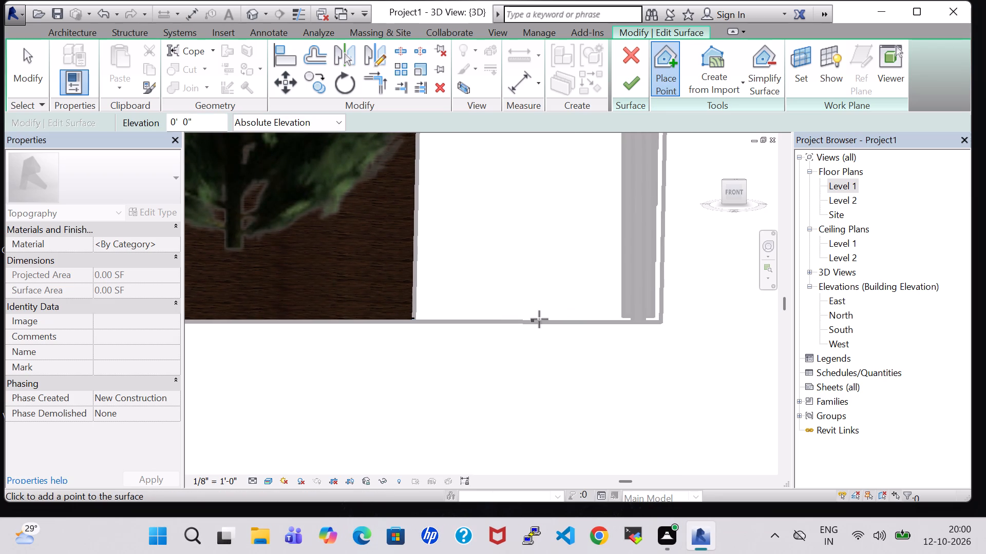
scroll(631, 317, down, 7)
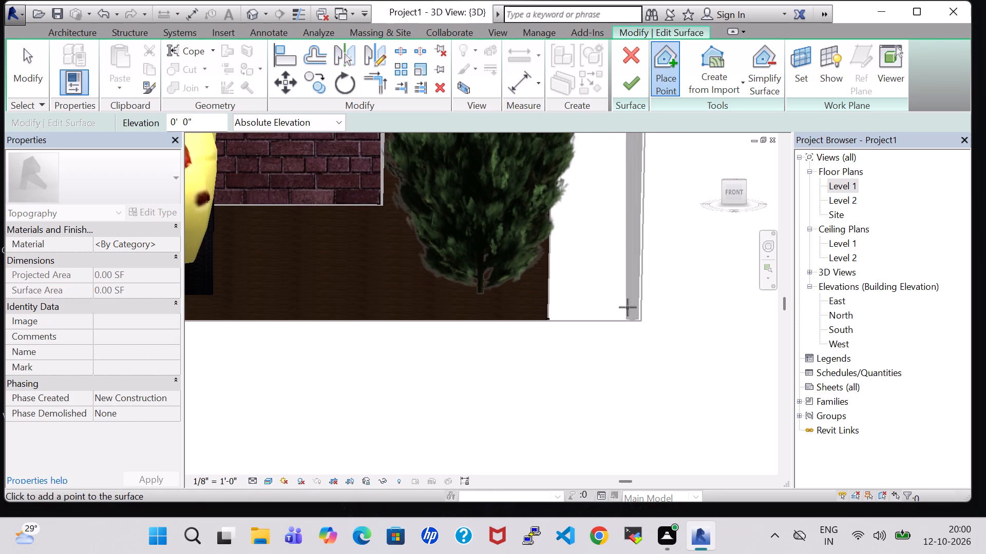
scroll(679, 227, down, 2)
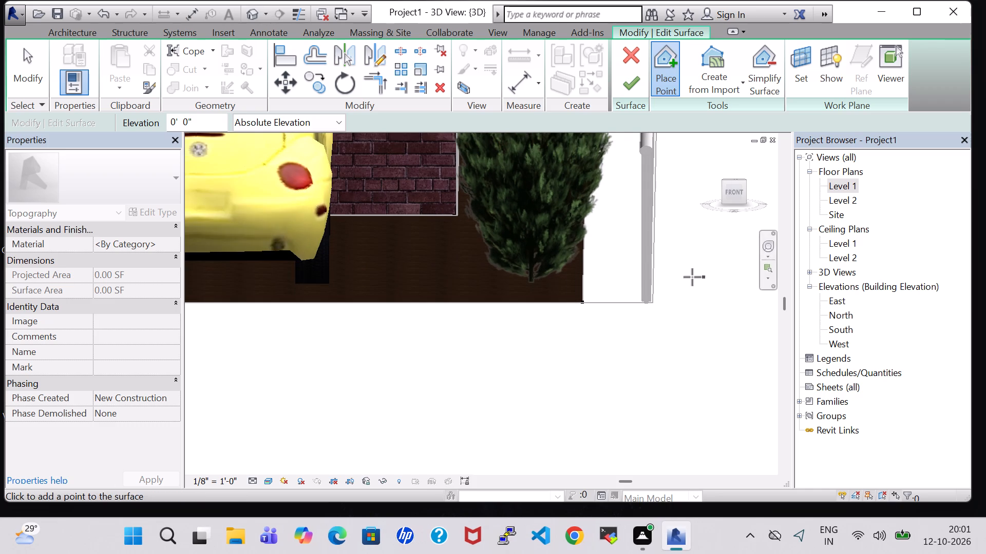
click(656, 302)
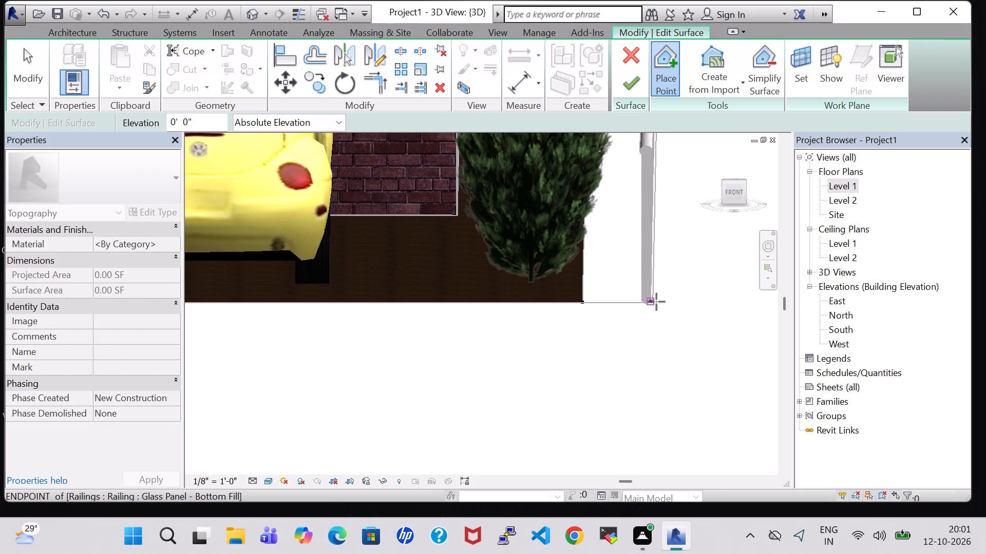
Add toposurface points at the east railing's north end and the brown ground's adjacent northeast corner, and finish the surface.
middle_drag(661, 236, 682, 401)
middle_drag(676, 222, 672, 457)
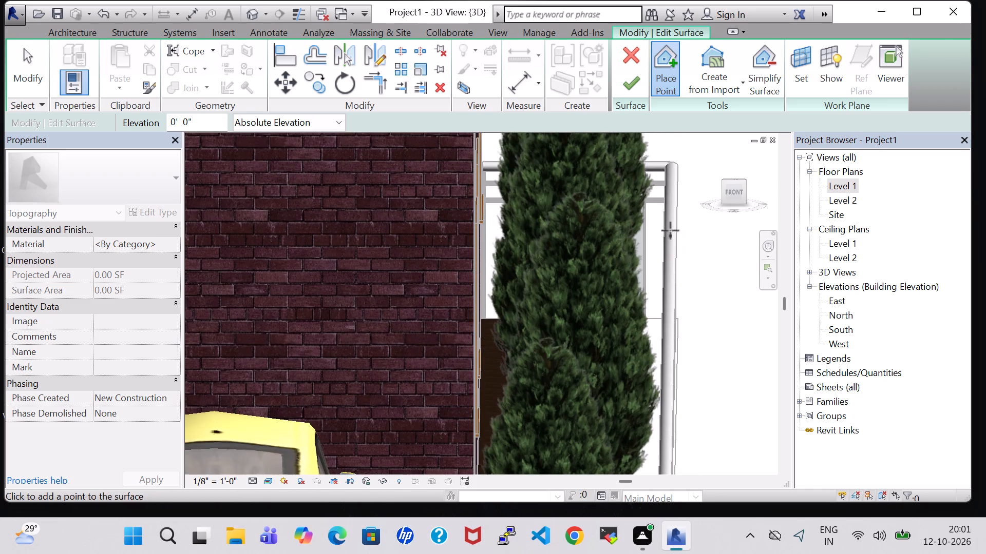
shift+scroll(682, 217, down, 1)
shift+middle_drag(682, 217, 644, 228)
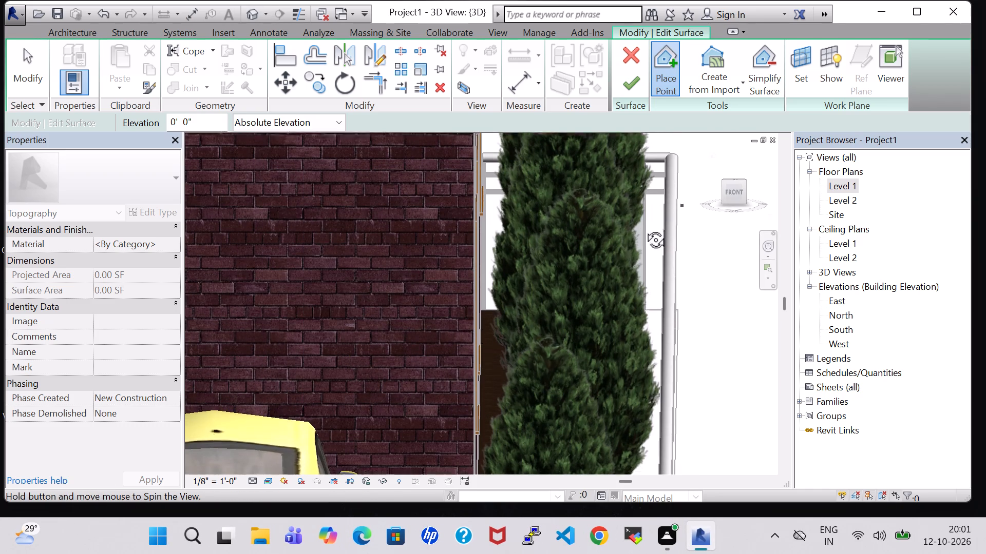
shift+middle_drag(644, 228, 619, 232)
scroll(638, 268, down, 7)
middle_drag(626, 311, 442, 249)
scroll(442, 249, down, 1)
shift+middle_drag(646, 358, 577, 351)
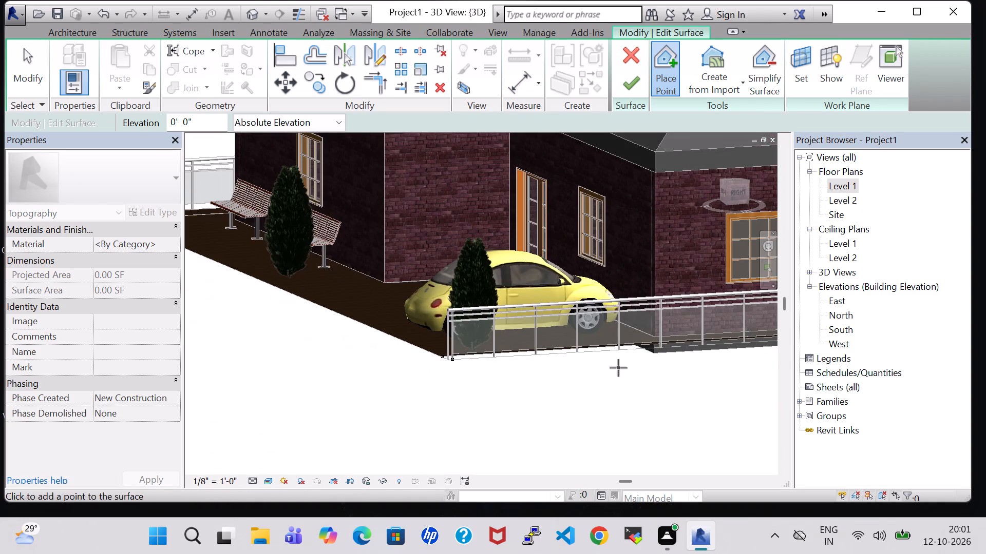
middle_drag(618, 368, 301, 339)
shift+middle_drag(752, 350, 576, 355)
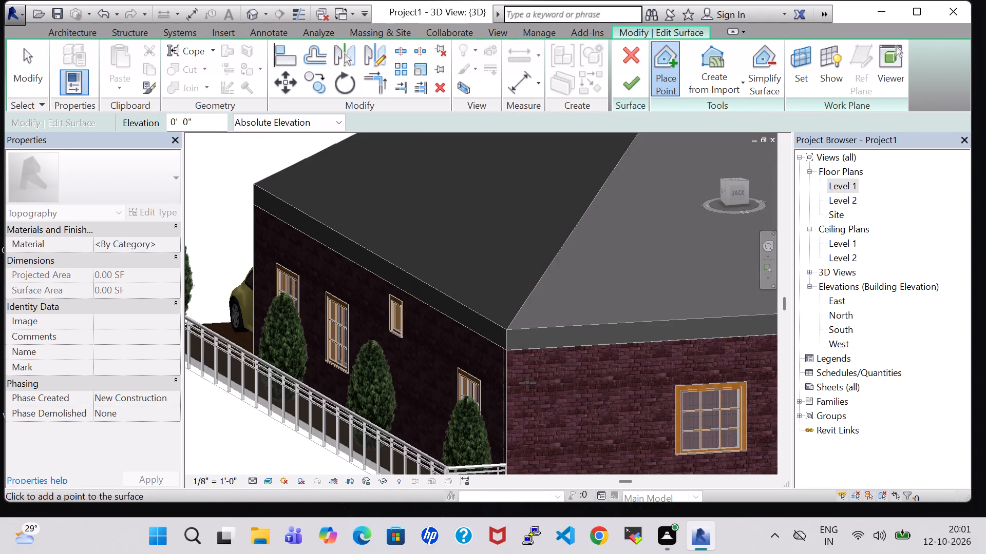
middle_drag(527, 383, 511, 275)
scroll(627, 441, down, 3)
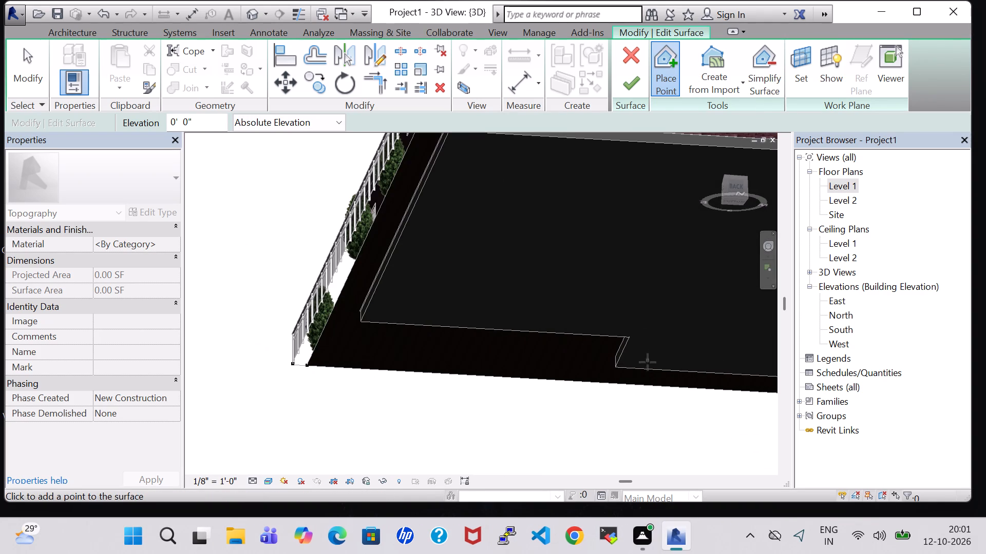
shift+middle_drag(662, 439, 655, 304)
shift+middle_drag(655, 304, 662, 491)
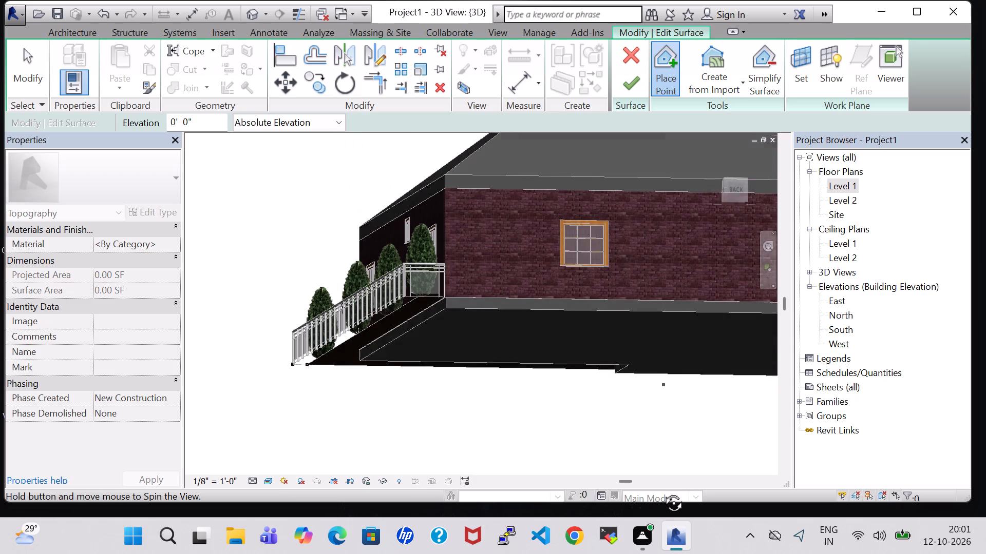
shift+middle_drag(662, 491, 662, 492)
middle_drag(686, 423, 582, 383)
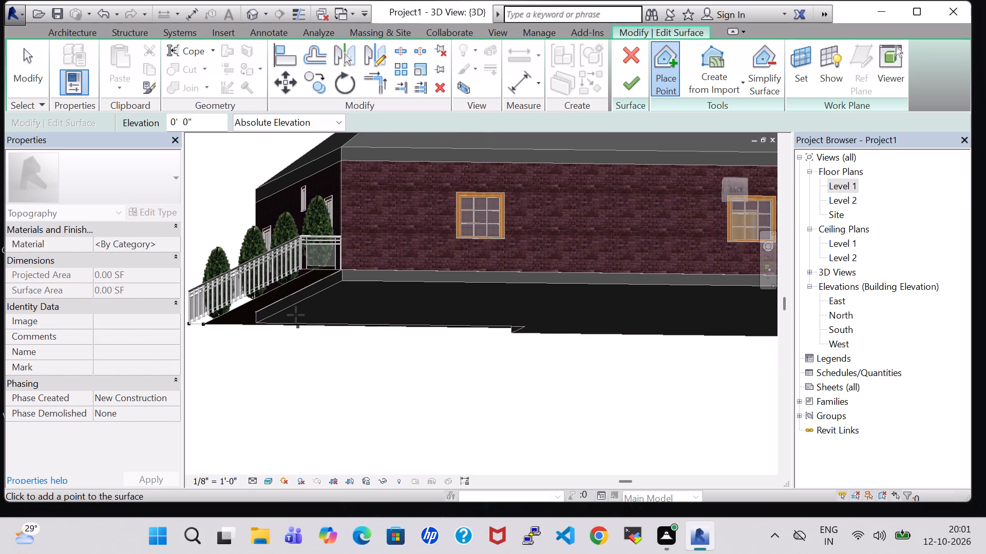
shift+middle_drag(296, 315, 278, 398)
shift+scroll(295, 340, down, 1)
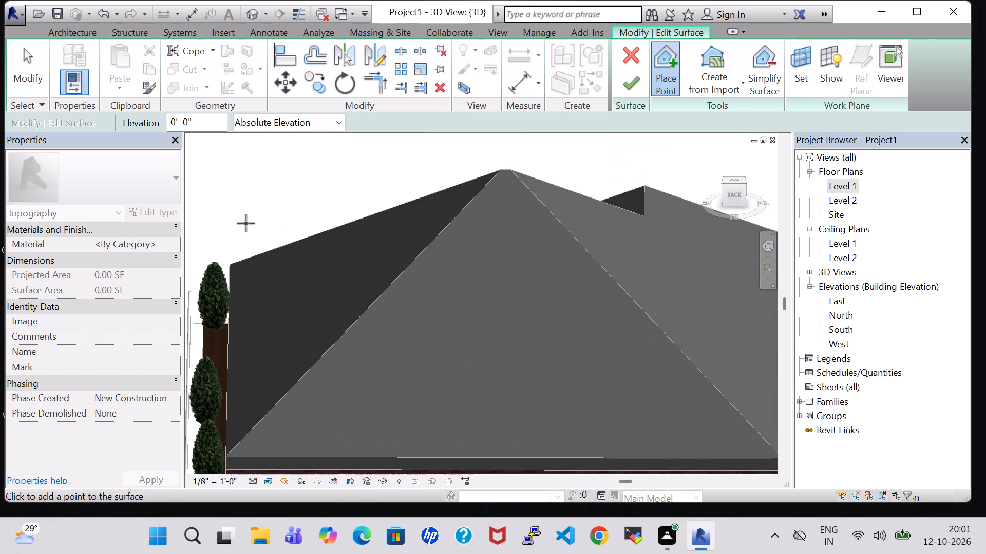
middle_drag(246, 223, 506, 140)
scroll(429, 437, up, 3)
middle_drag(429, 437, 426, 258)
scroll(418, 284, up, 1)
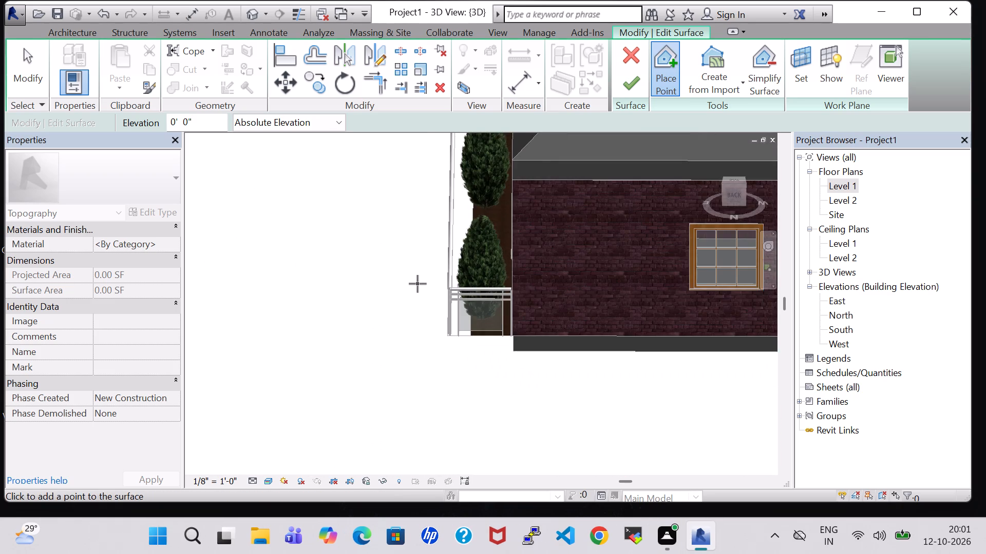
scroll(418, 284, up, 6)
click(514, 424)
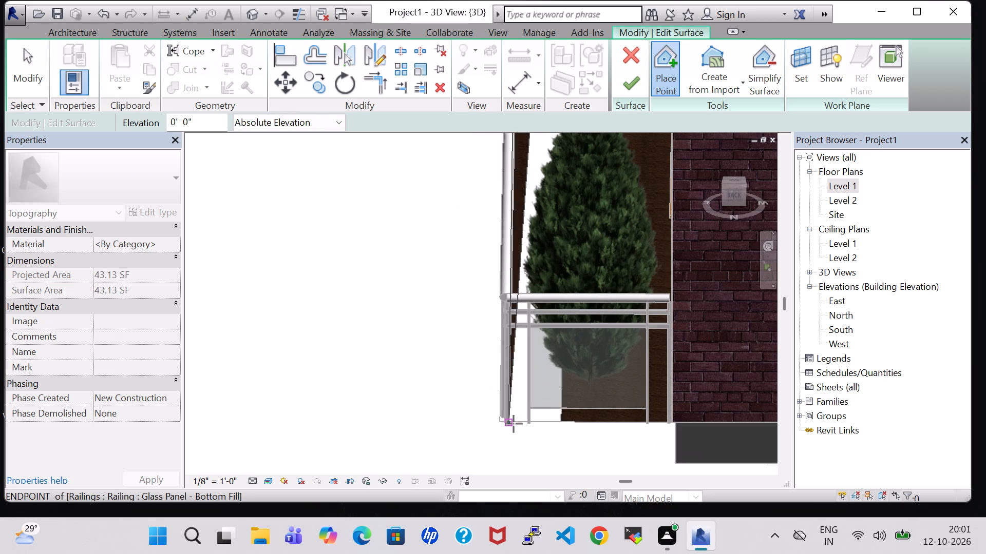
click(559, 421)
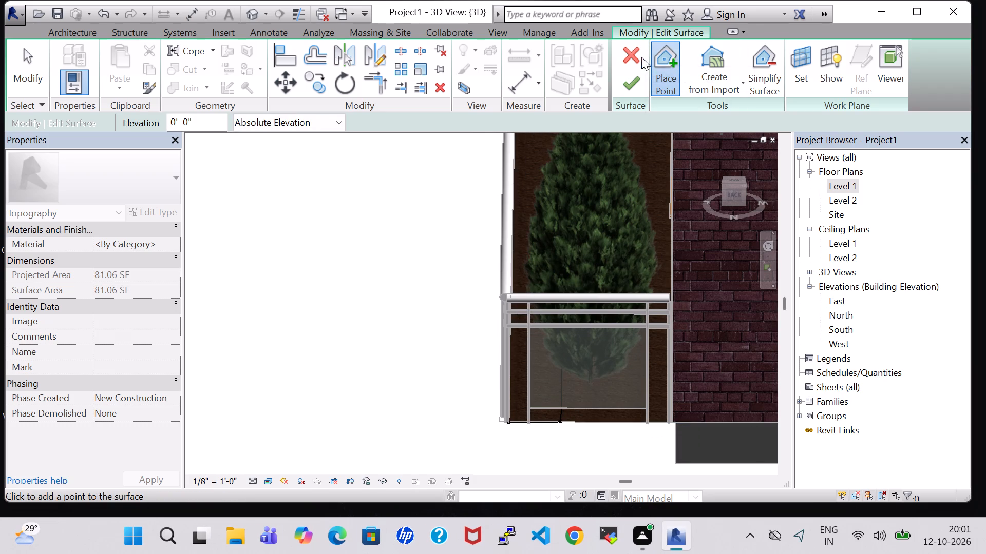
click(631, 94)
Orbit around the building to examine the ground along the east railing, the parked car and the front facade.
scroll(439, 210, down, 3)
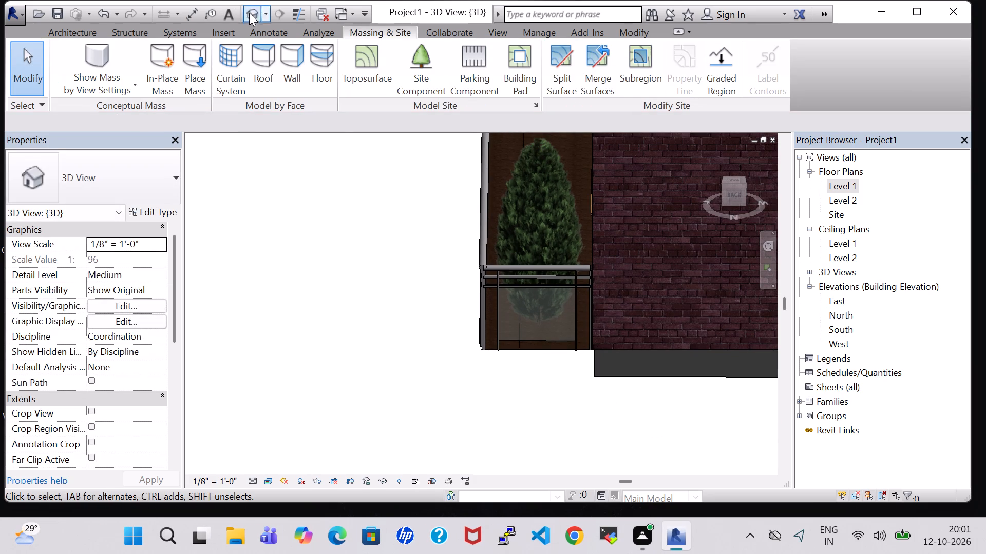
click(243, 17)
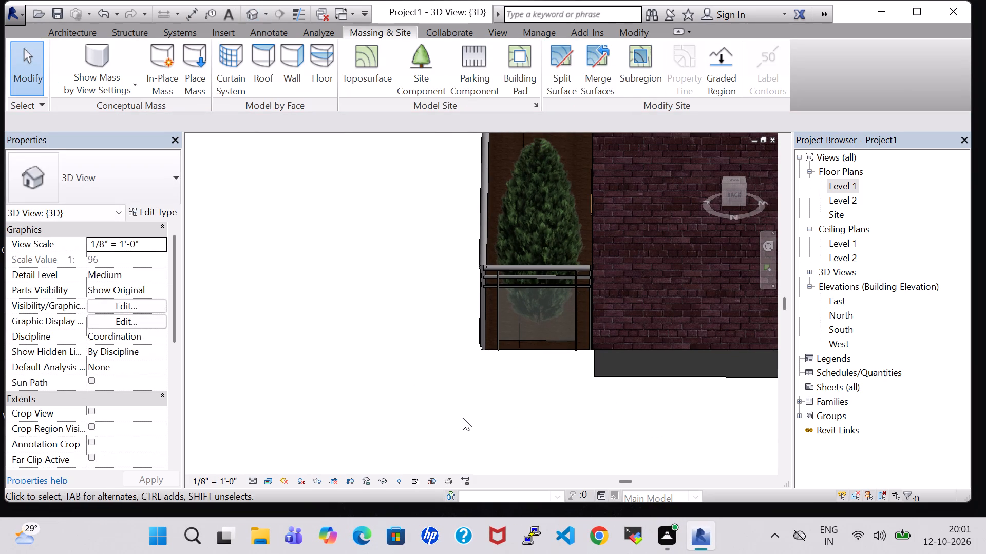
shift+middle_drag(463, 418, 593, 342)
middle_drag(556, 242, 384, 416)
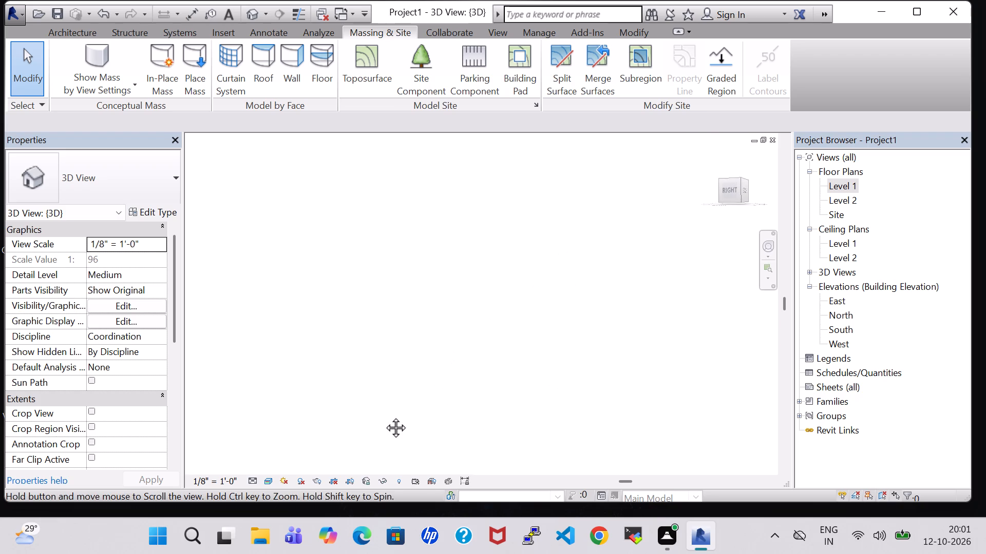
middle_drag(384, 416, 384, 419)
middle_drag(641, 229, 444, 414)
middle_drag(624, 293, 431, 341)
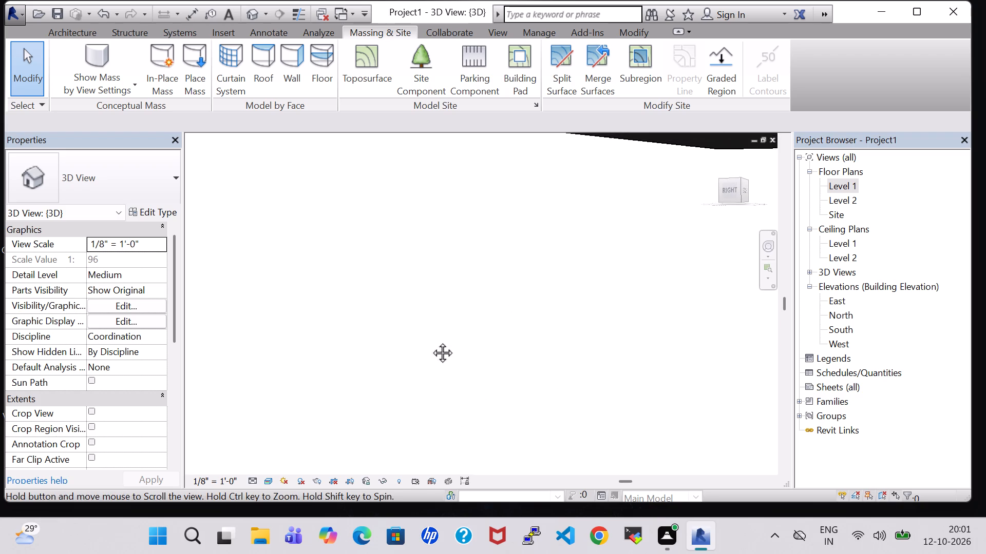
middle_drag(431, 341, 468, 491)
scroll(437, 356, down, 6)
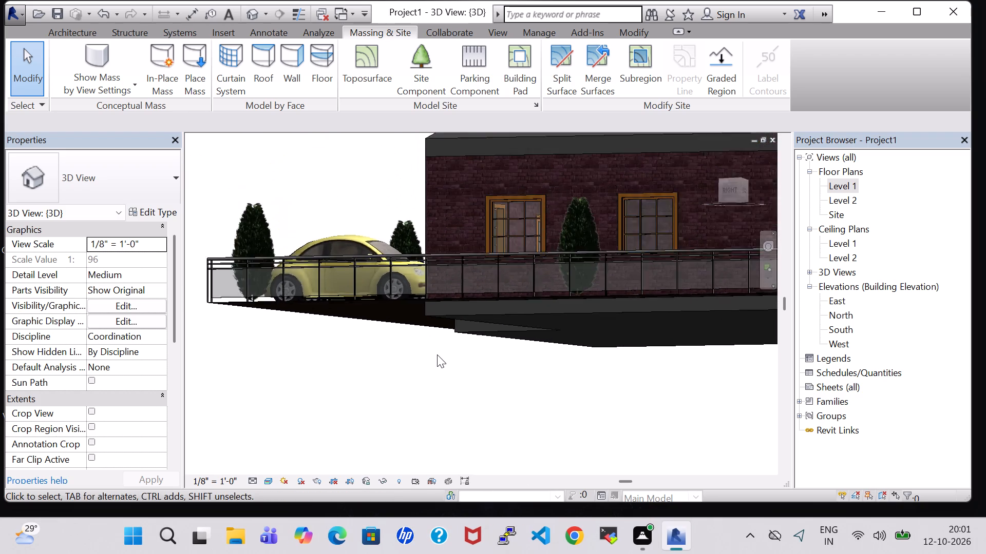
scroll(437, 354, down, 3)
shift+middle_drag(435, 391, 545, 407)
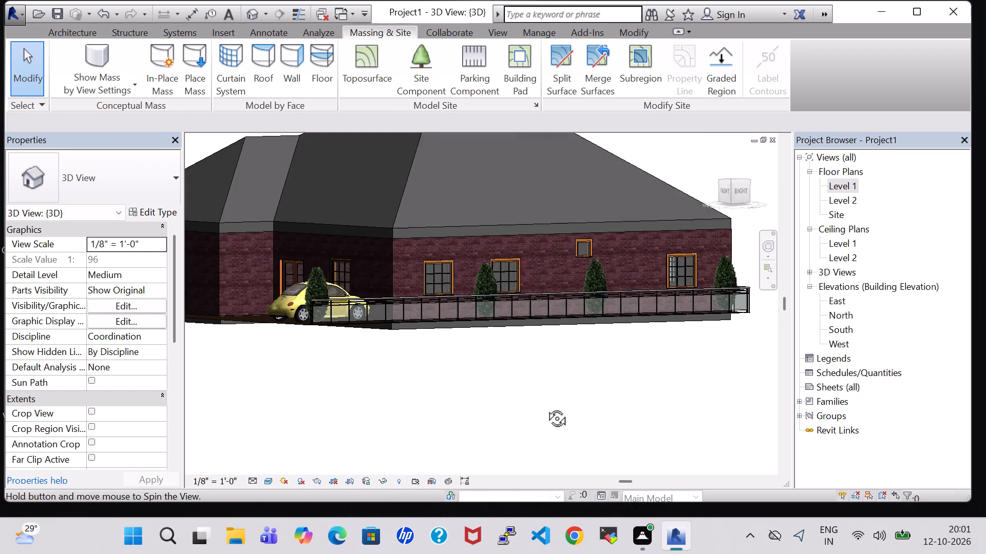
shift+middle_drag(545, 407, 617, 410)
shift+middle_drag(490, 378, 571, 388)
shift+middle_drag(551, 293, 472, 295)
shift+scroll(472, 295, down, 1)
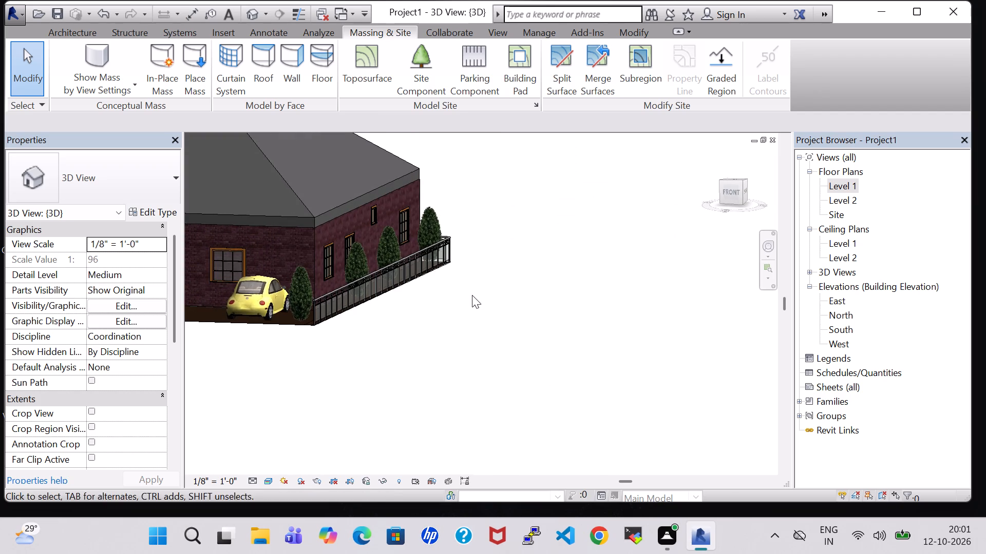
middle_drag(395, 330, 707, 374)
shift+middle_click(579, 373)
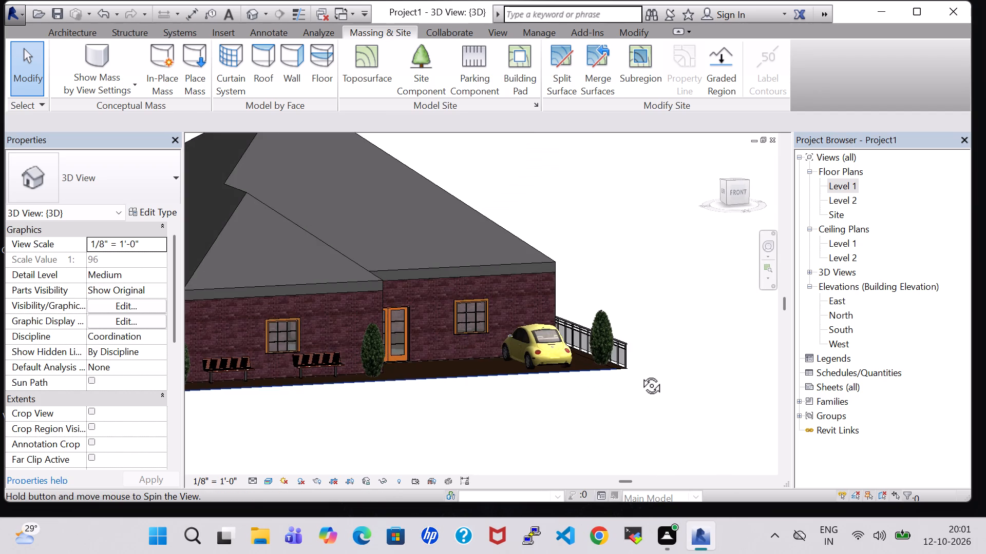
middle_drag(506, 408, 551, 427)
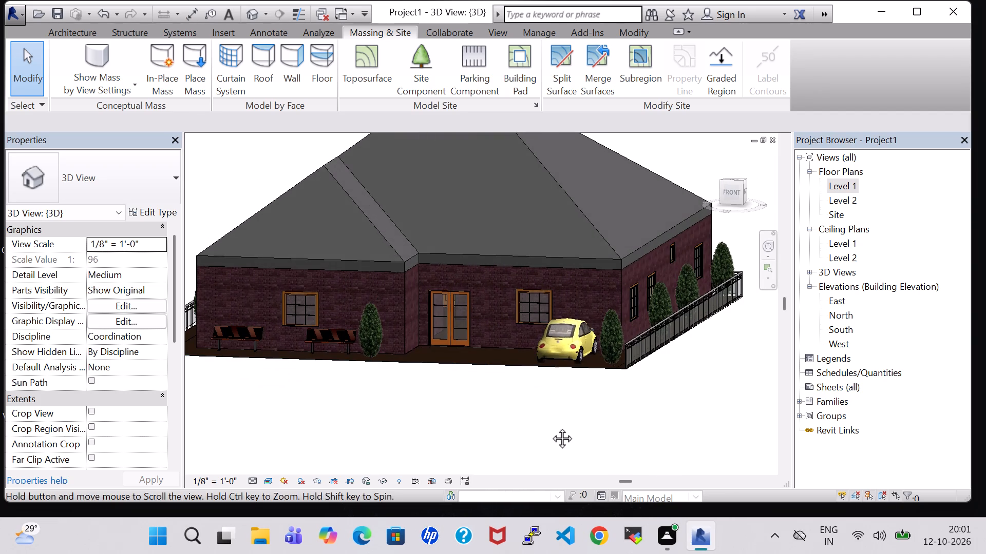
middle_drag(551, 427, 644, 445)
shift+middle_drag(646, 426, 660, 413)
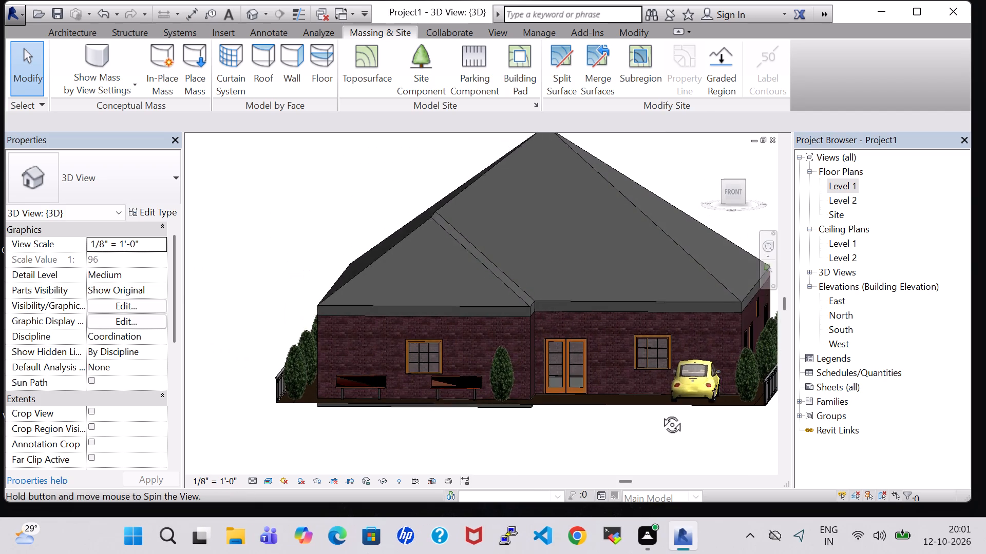
Hide the Roofs category in the 3D view's Visibility/Graphic Overrides and apply the change.
shift+middle_drag(660, 413, 660, 408)
scroll(620, 417, down, 1)
middle_drag(630, 443, 586, 433)
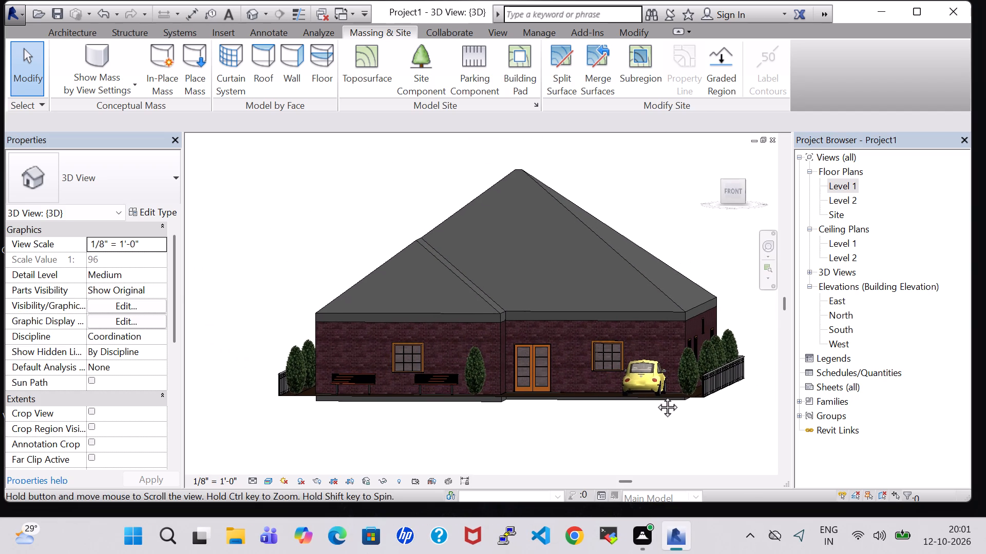
text(VG)
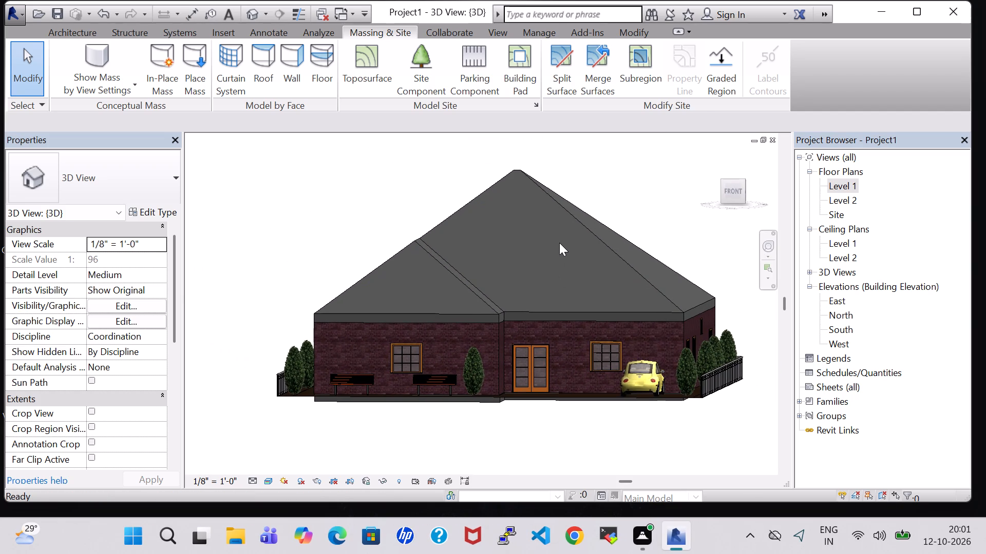
scroll(0, 196, down, 3)
click(232, 247)
scroll(232, 247, down, 4)
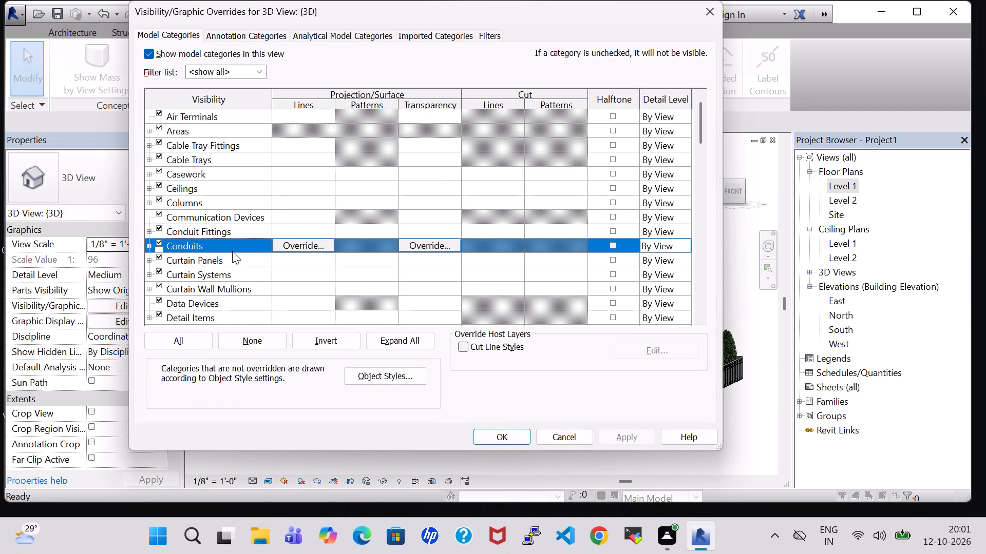
scroll(232, 251, down, 20)
scroll(232, 251, down, 14)
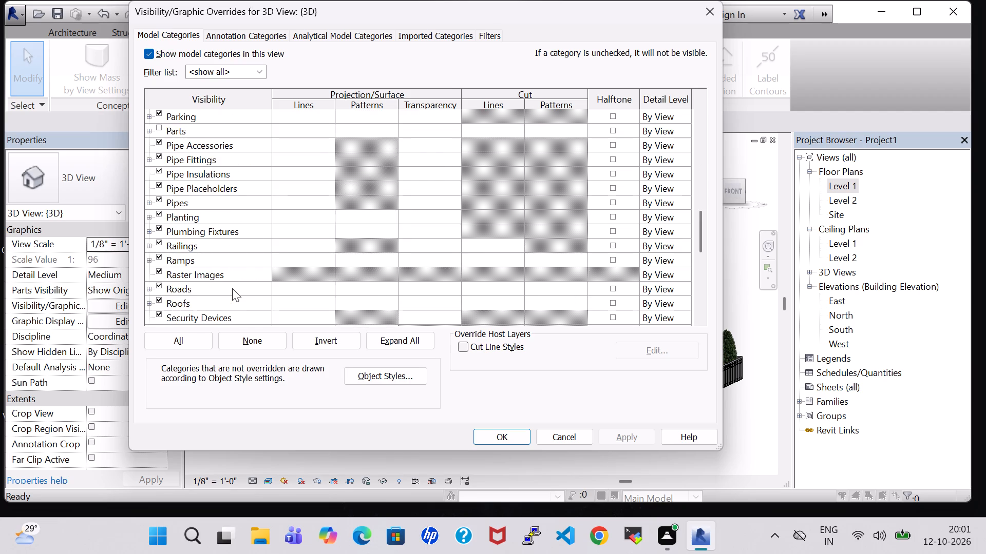
scroll(232, 288, down, 20)
scroll(232, 288, down, 9)
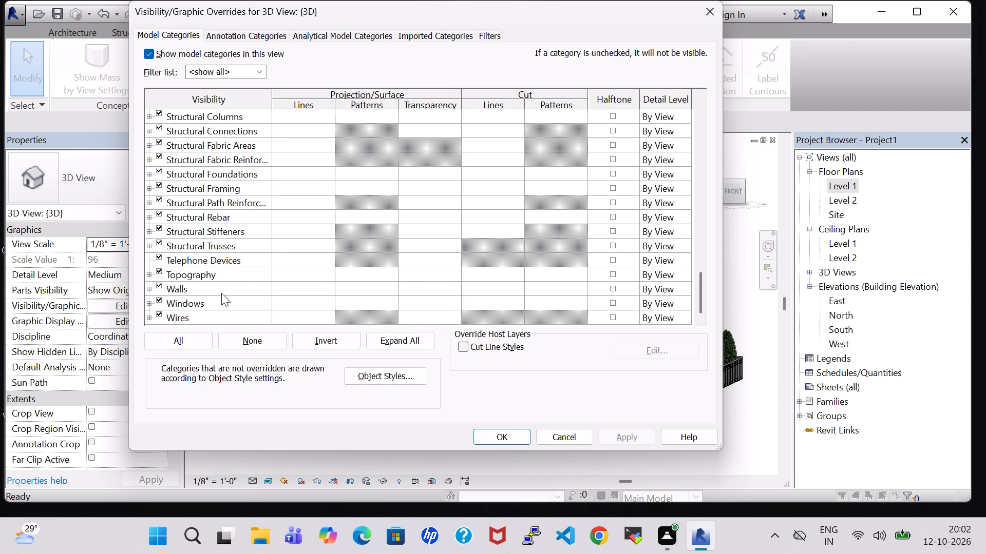
scroll(177, 187, up, 18)
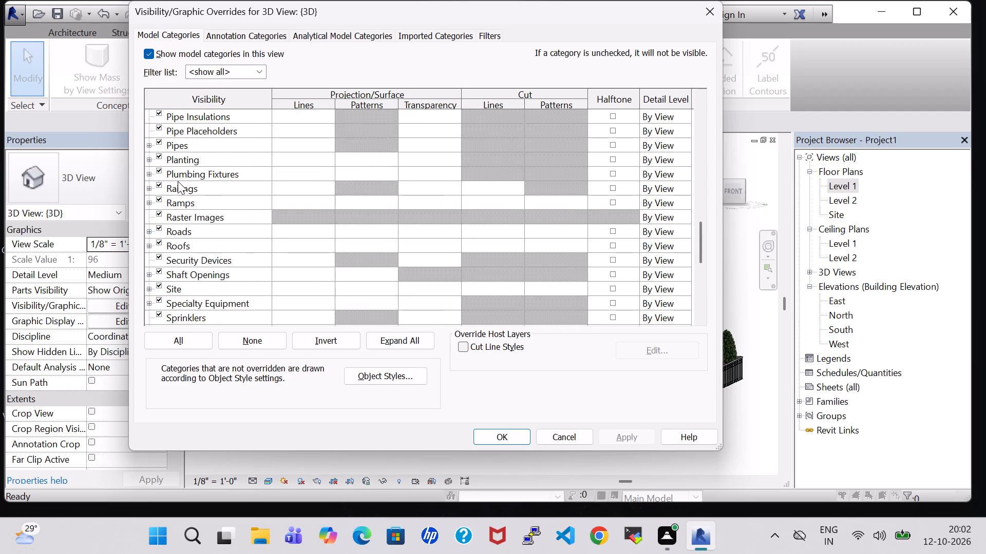
scroll(180, 181, up, 9)
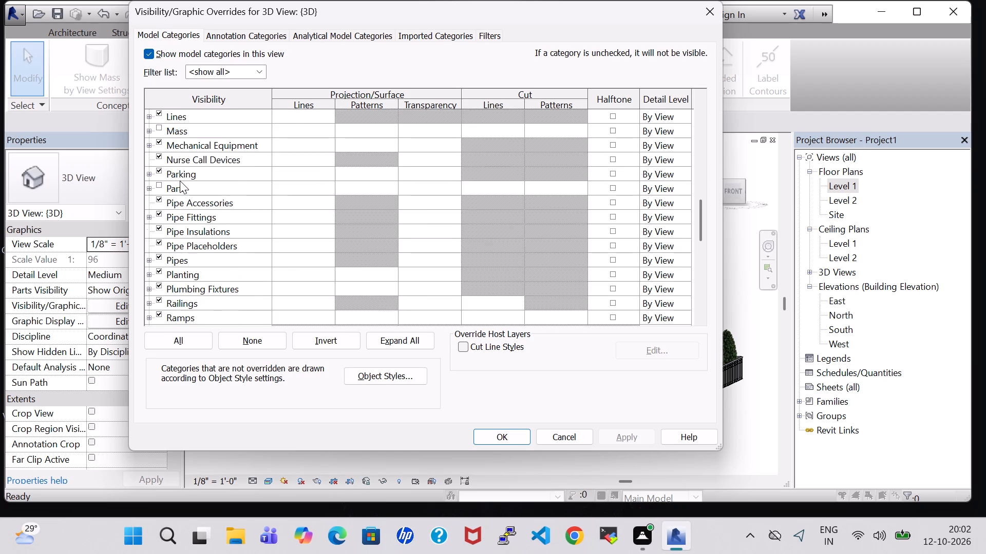
scroll(180, 181, up, 1)
scroll(180, 181, down, 4)
scroll(163, 292, down, 1)
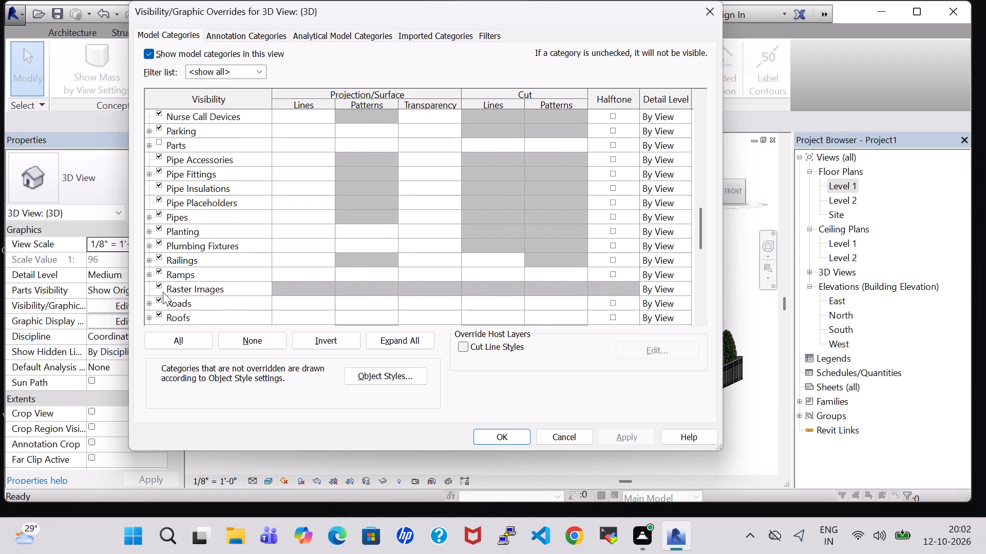
scroll(172, 310, down, 1)
click(160, 299)
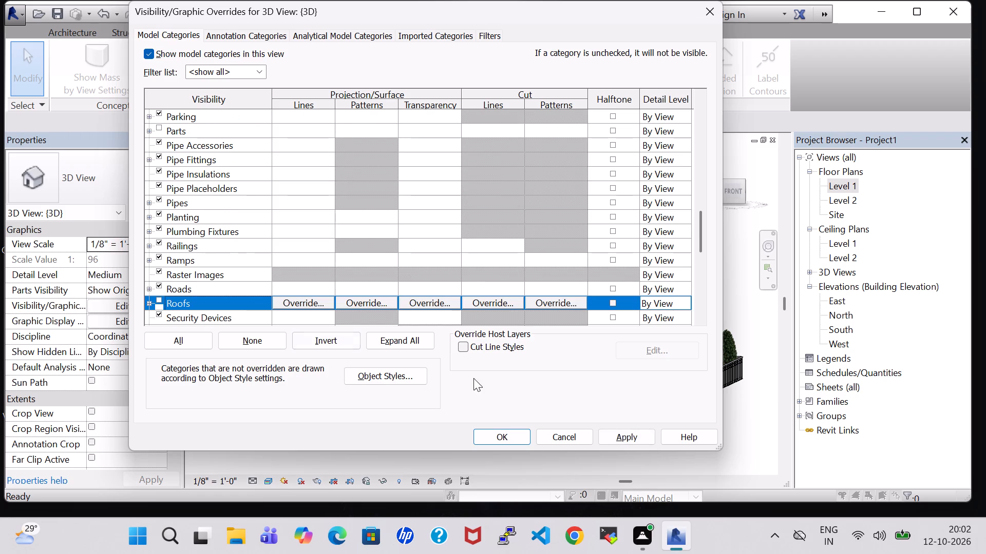
click(637, 433)
click(487, 441)
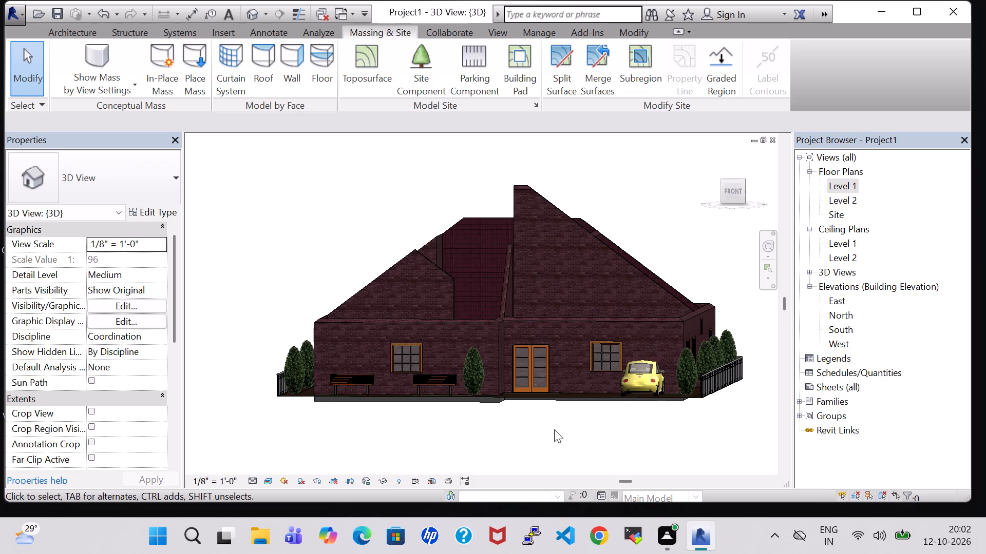
shift+middle_drag(554, 429, 586, 438)
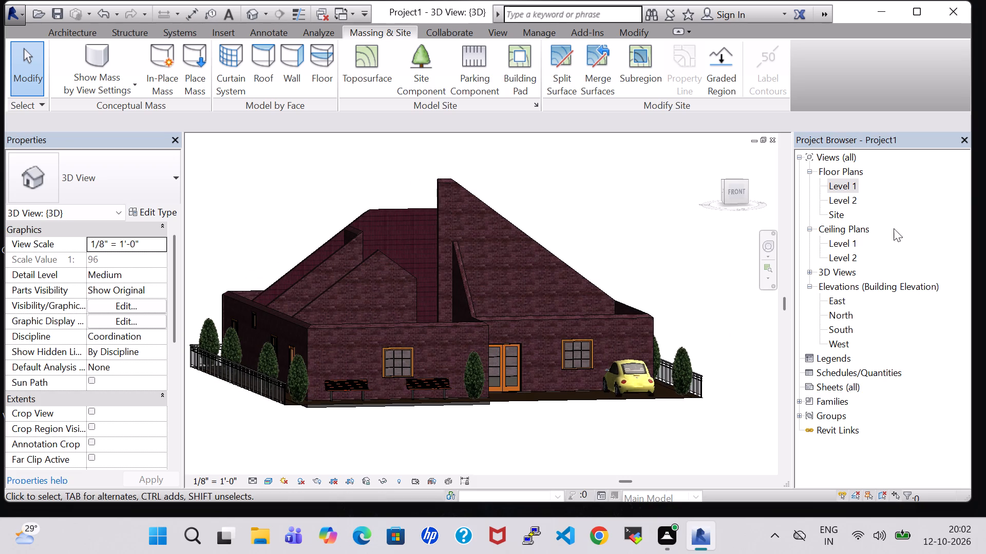
In the Level 1 floor plan, load the Bed-Box family from the Beds folder of the Furniture library for component placement.
double_click(853, 184)
scroll(658, 269, down, 2)
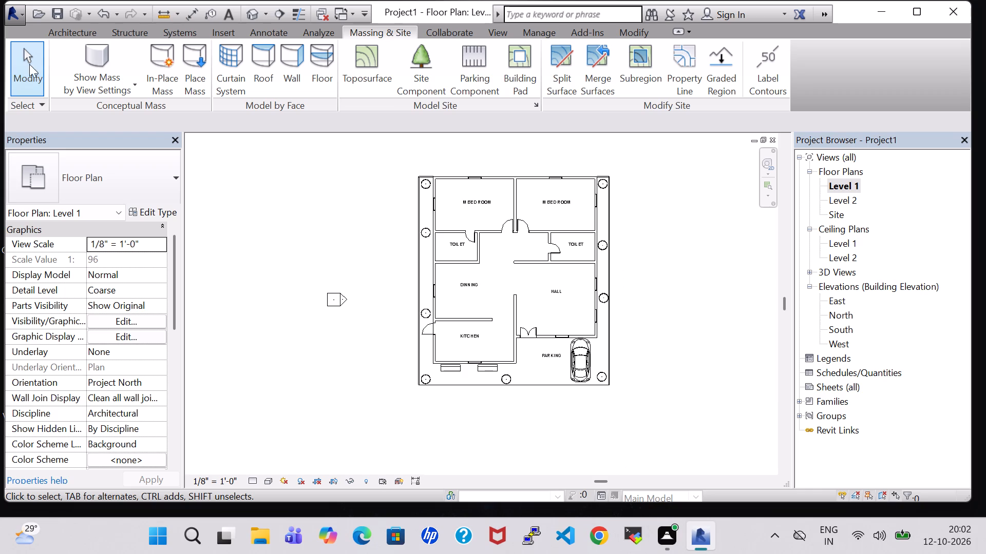
click(66, 33)
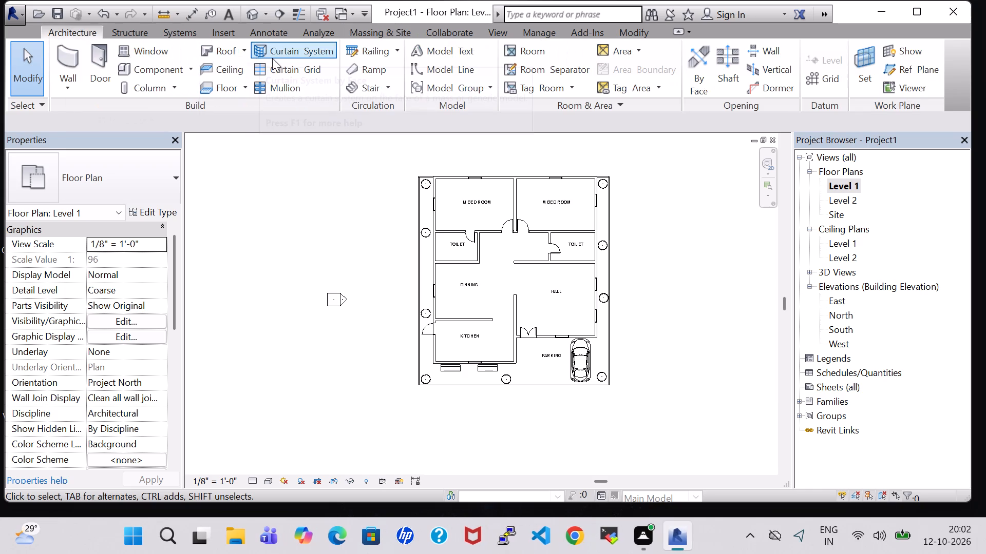
click(160, 69)
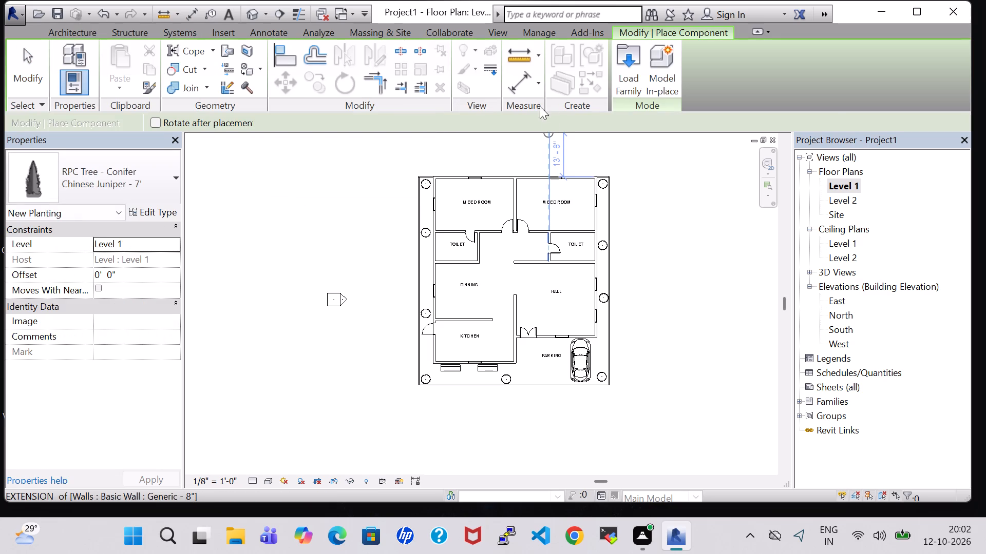
click(635, 80)
scroll(722, 258, down, 1)
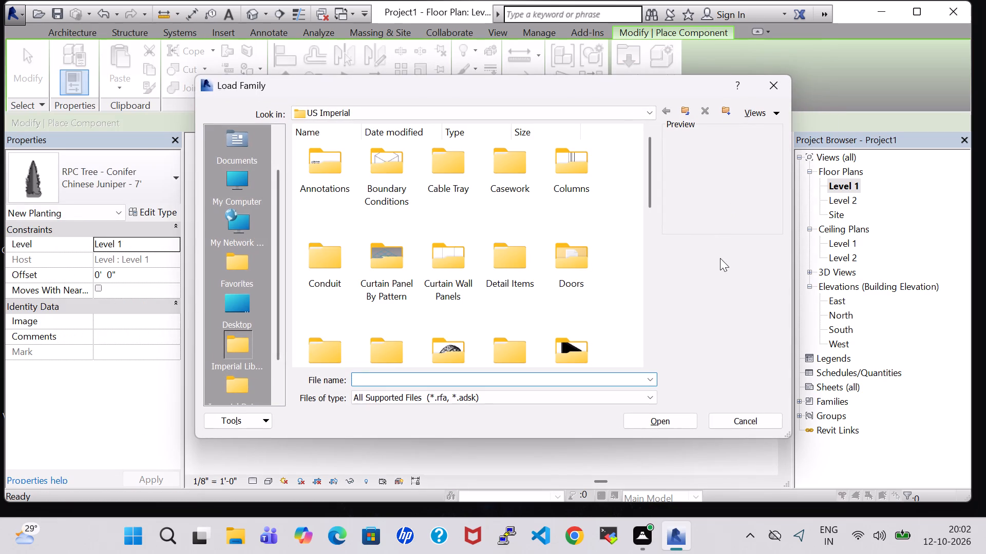
scroll(690, 260, down, 1)
double_click(561, 340)
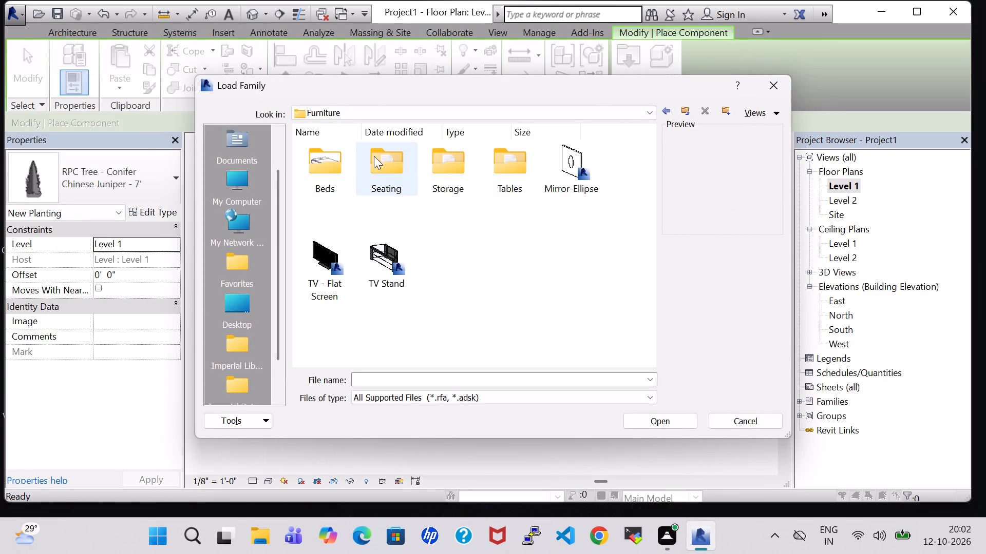
double_click(330, 162)
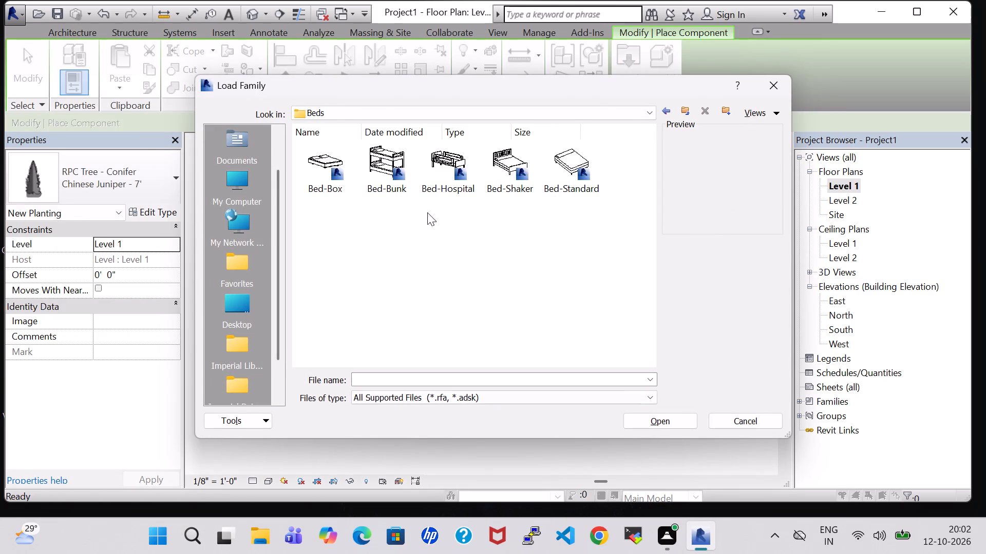
click(323, 166)
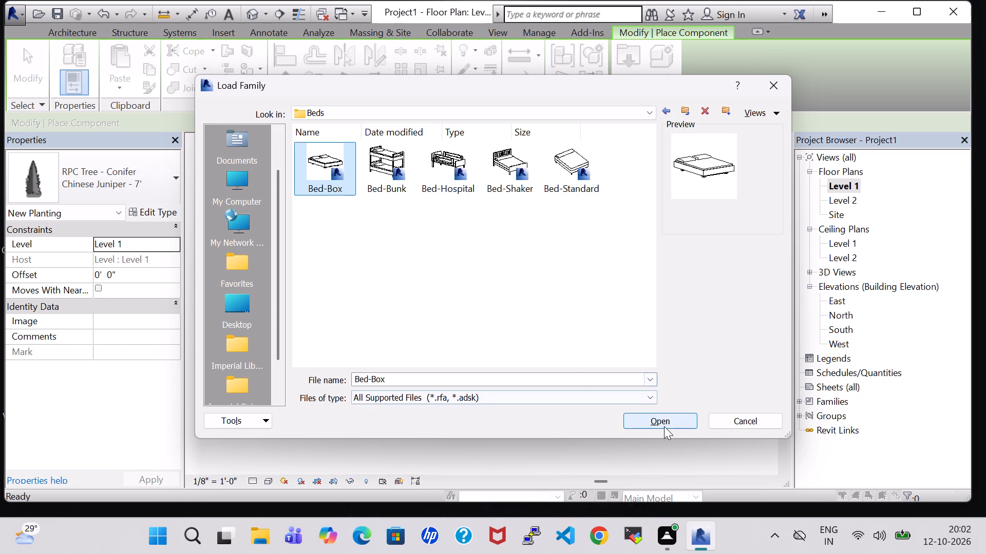
click(664, 426)
Place a rotated Double 53" x 74" bed against the west bedroom's west wall, about 5' 6" from the north wall.
scroll(457, 199, up, 4)
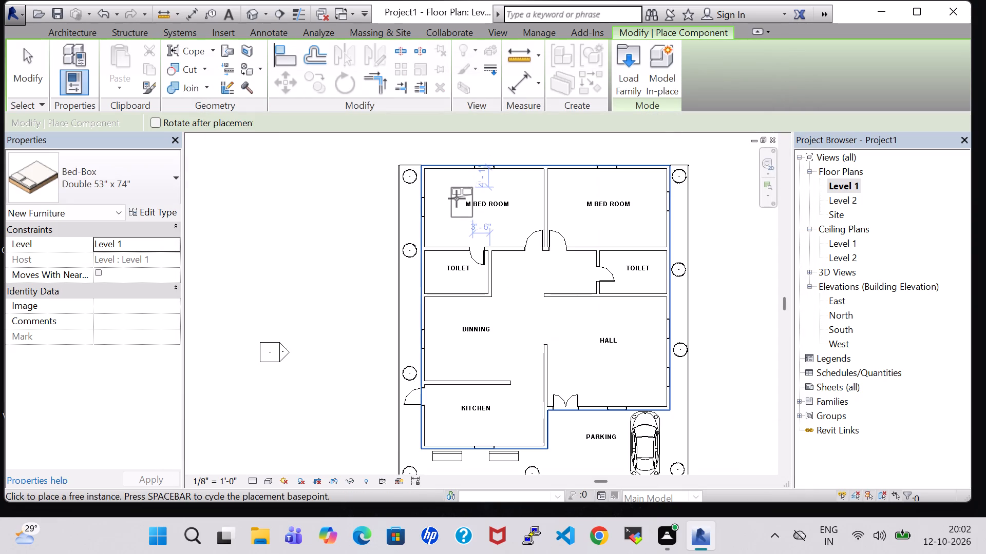
scroll(457, 199, up, 2)
key(space)
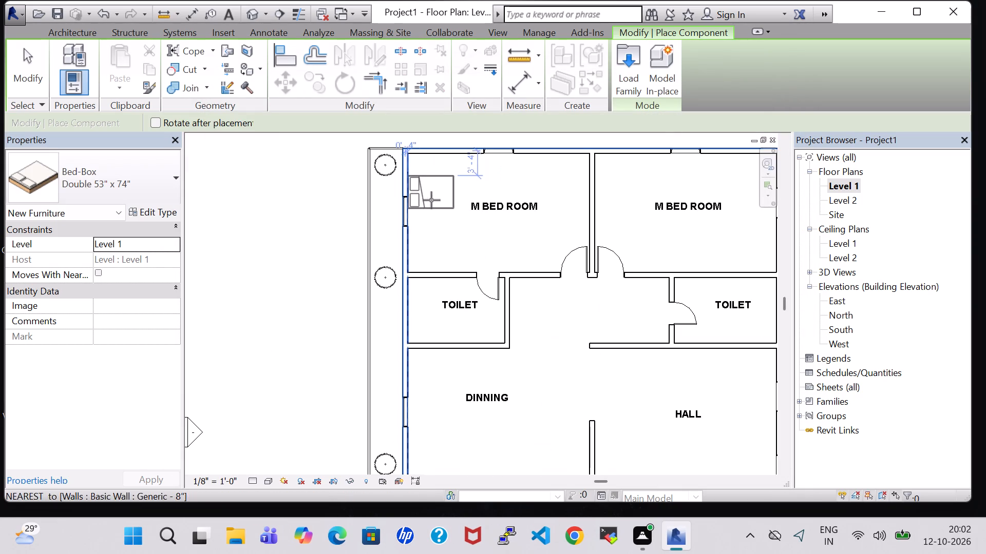
click(428, 216)
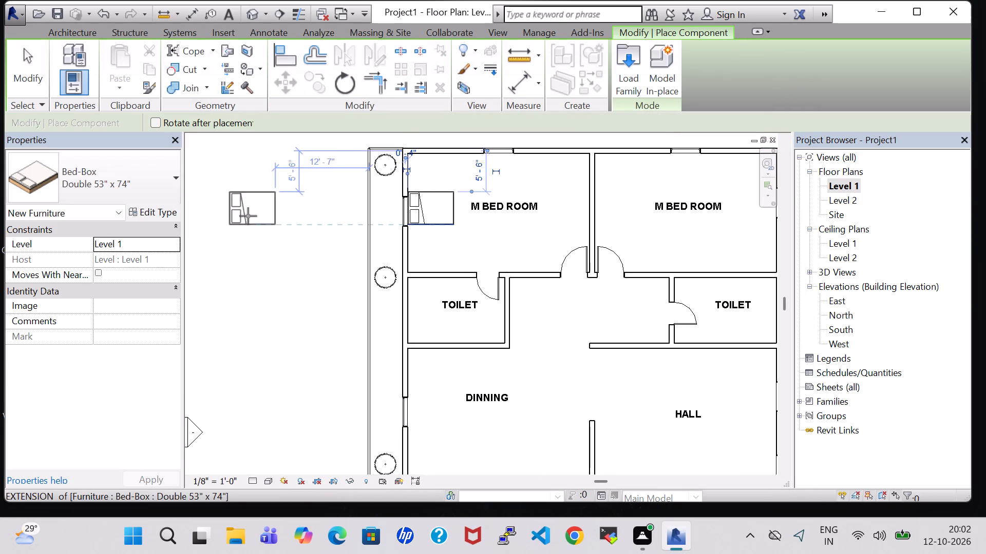
Place a second Double 53" x 74" bed with its head against the east bedroom's east wall, and finish placing.
scroll(488, 292, down, 2)
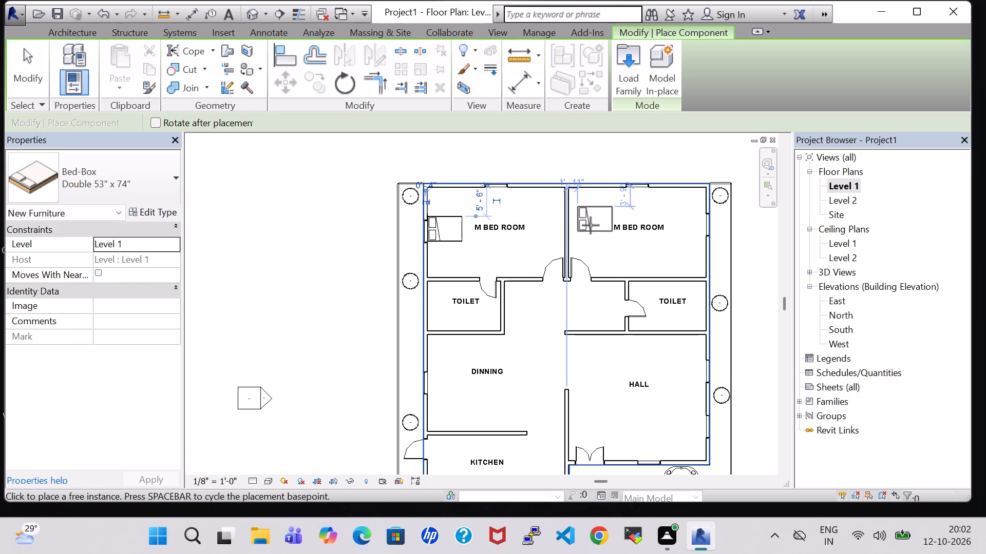
key(space)
key(space)
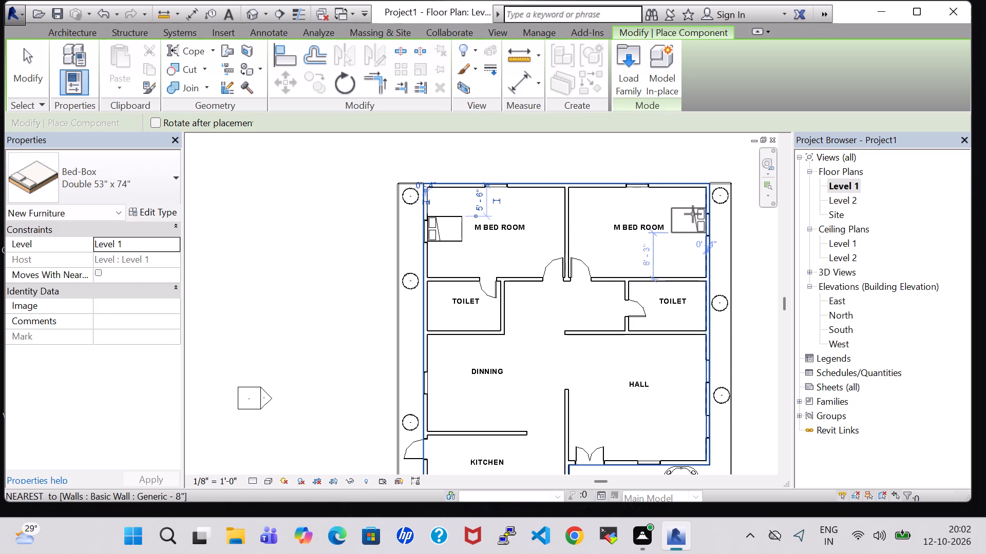
click(693, 214)
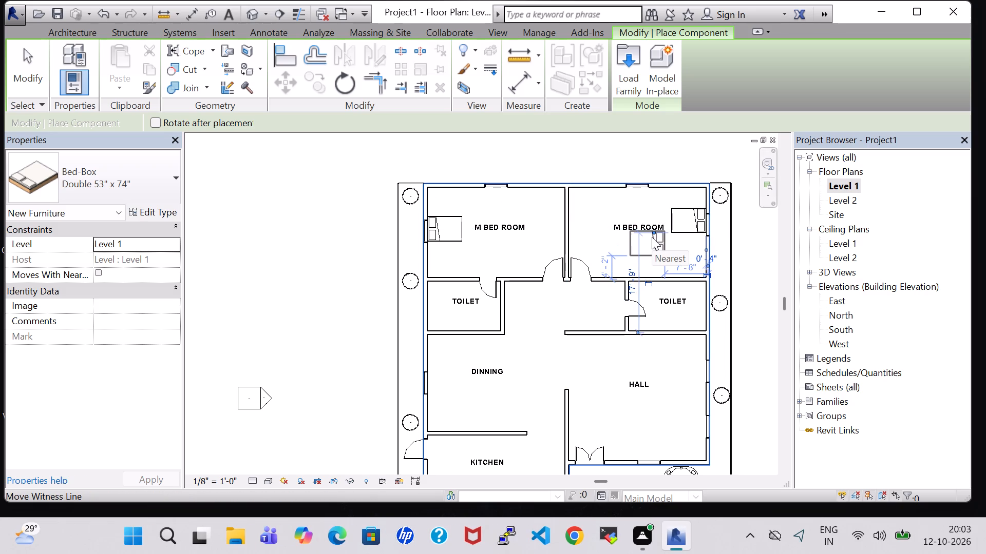
key(Escape)
key(Escape)
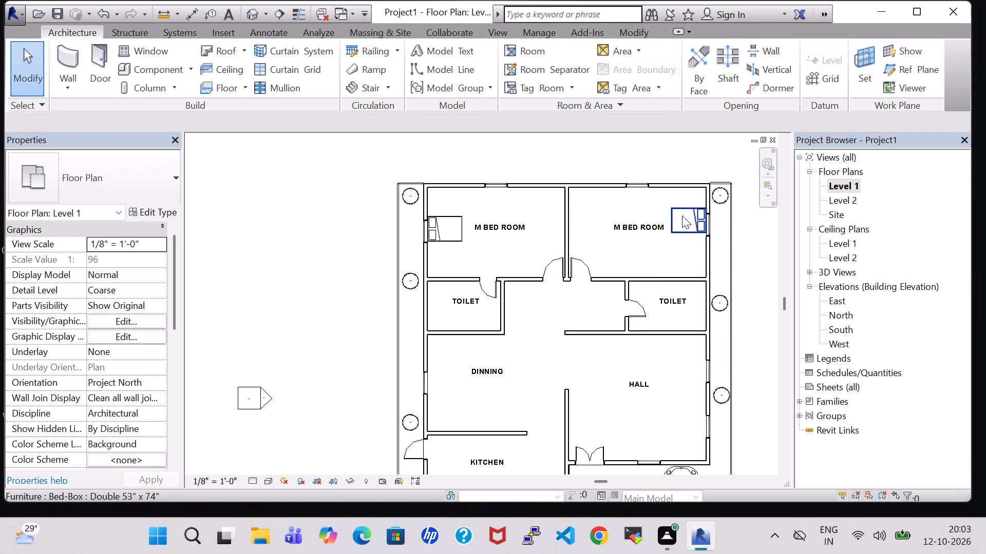
Change the east bedroom's bed to the Bed-Box type Queen 60" x 79".
click(682, 215)
click(154, 206)
click(155, 192)
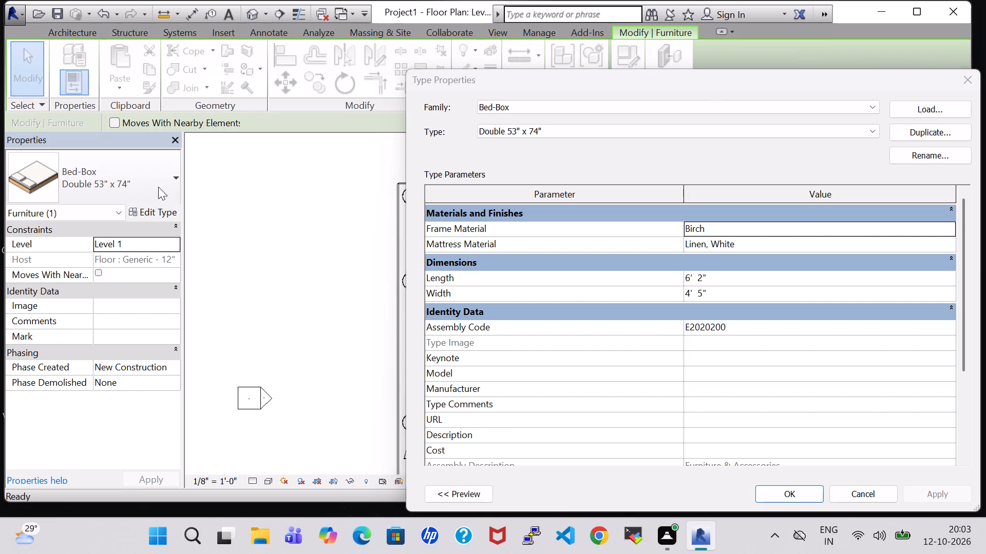
click(969, 76)
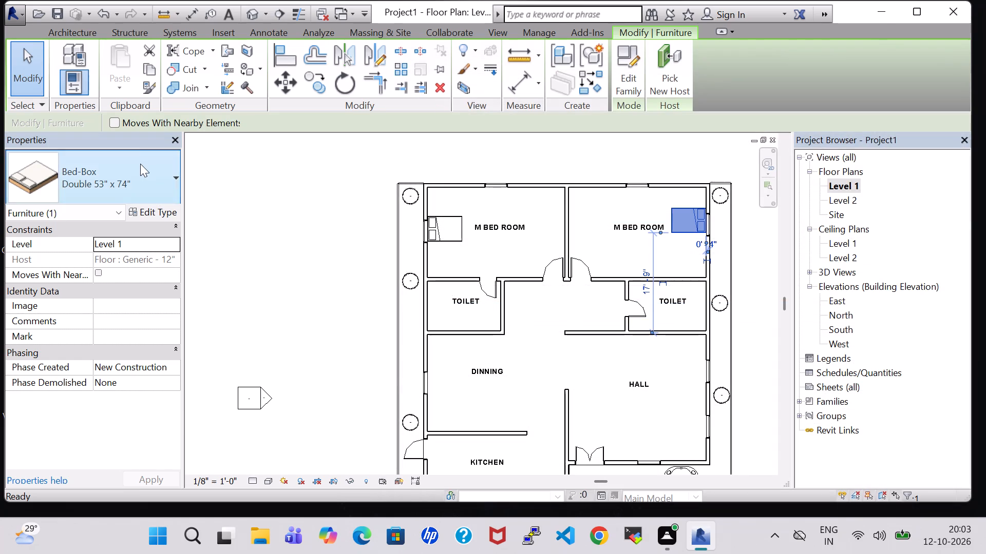
click(140, 164)
click(85, 279)
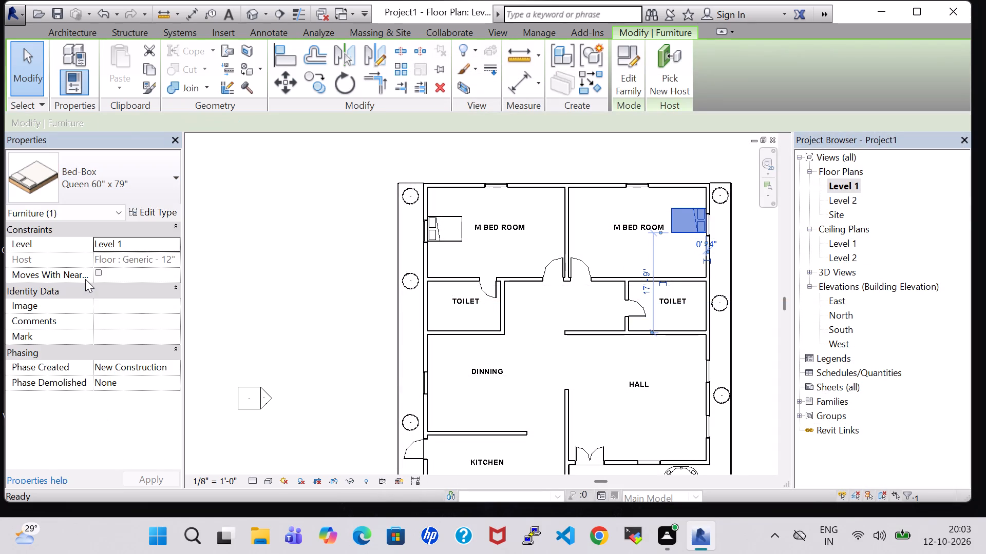
click(111, 190)
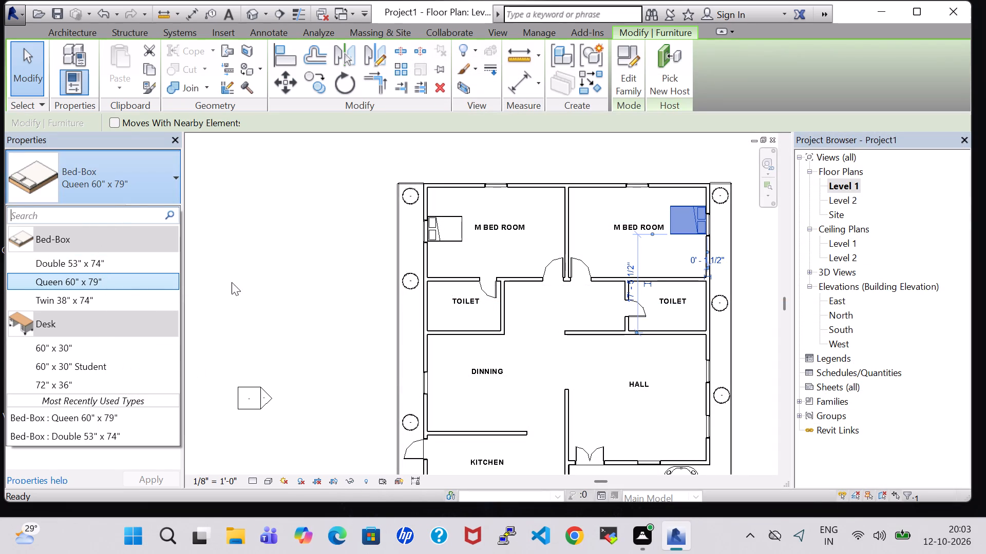
click(261, 282)
Change the west bedroom's bed to the Bed-Box type Queen 60" x 79".
click(452, 230)
click(164, 173)
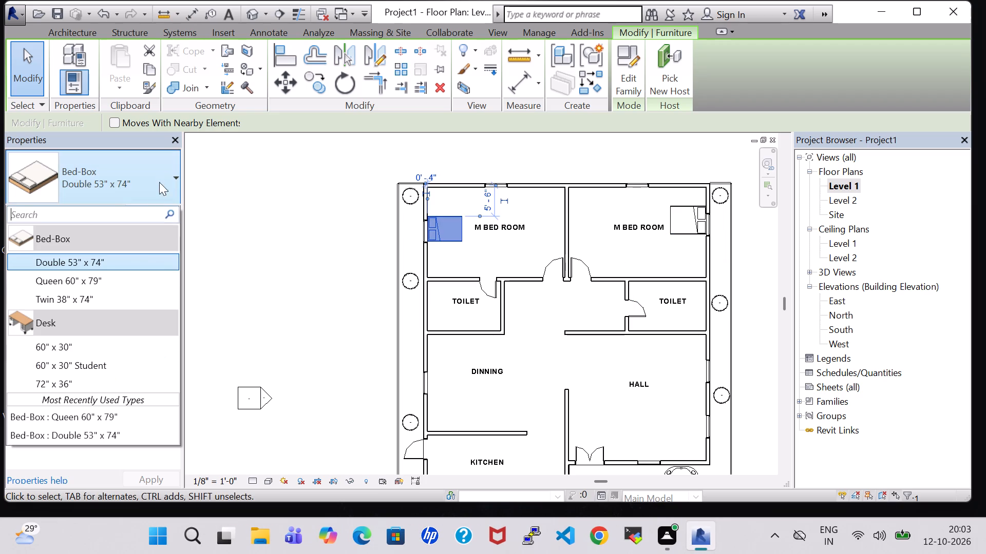
click(123, 290)
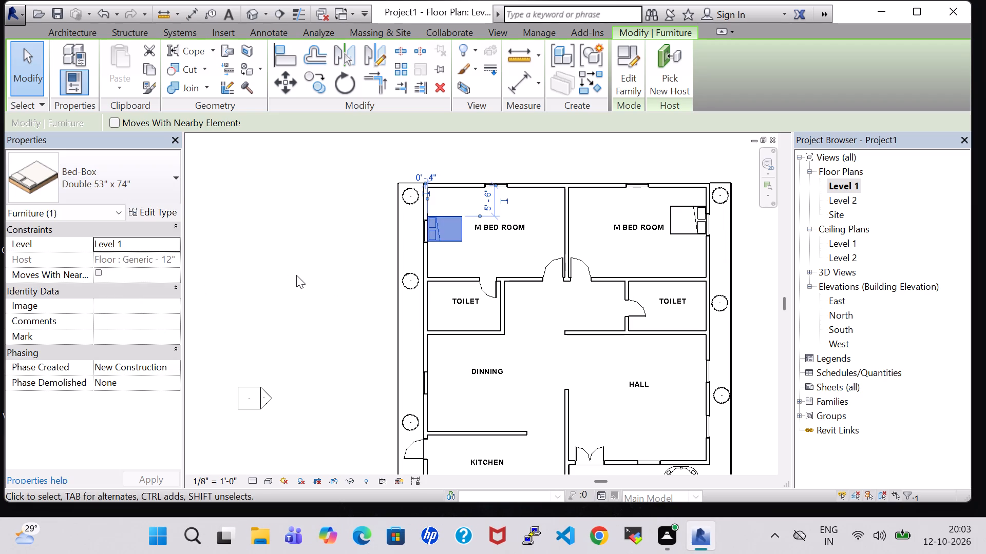
click(164, 288)
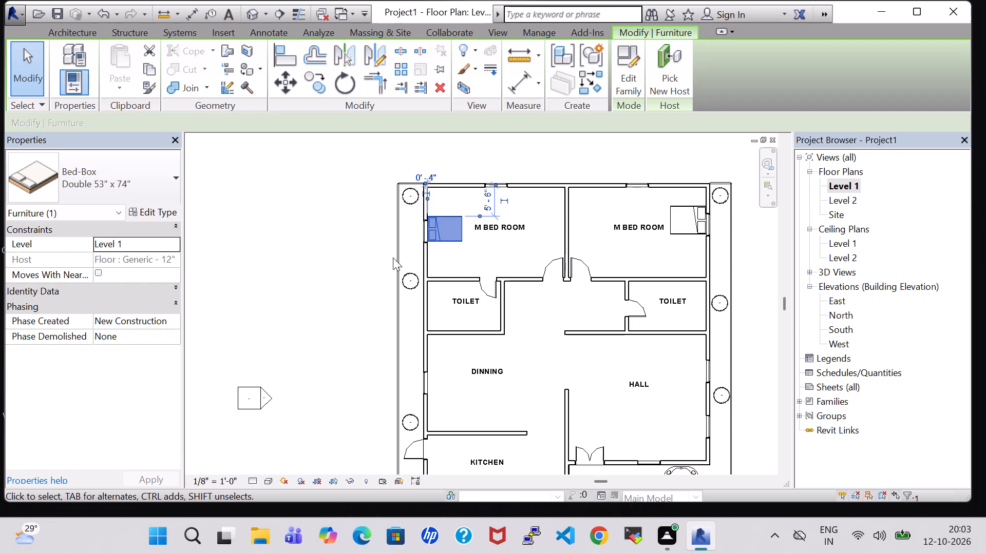
click(342, 260)
click(439, 236)
click(134, 192)
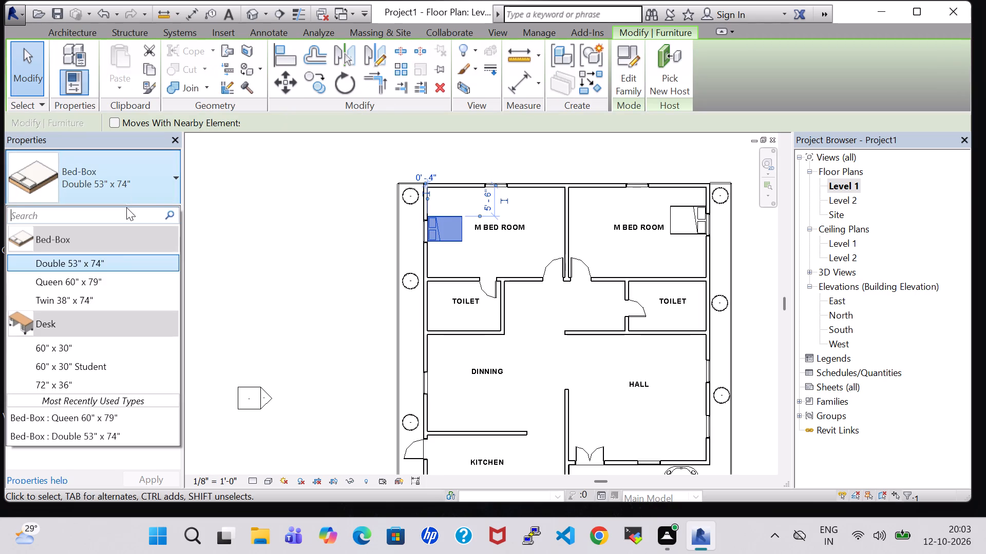
click(111, 281)
click(269, 266)
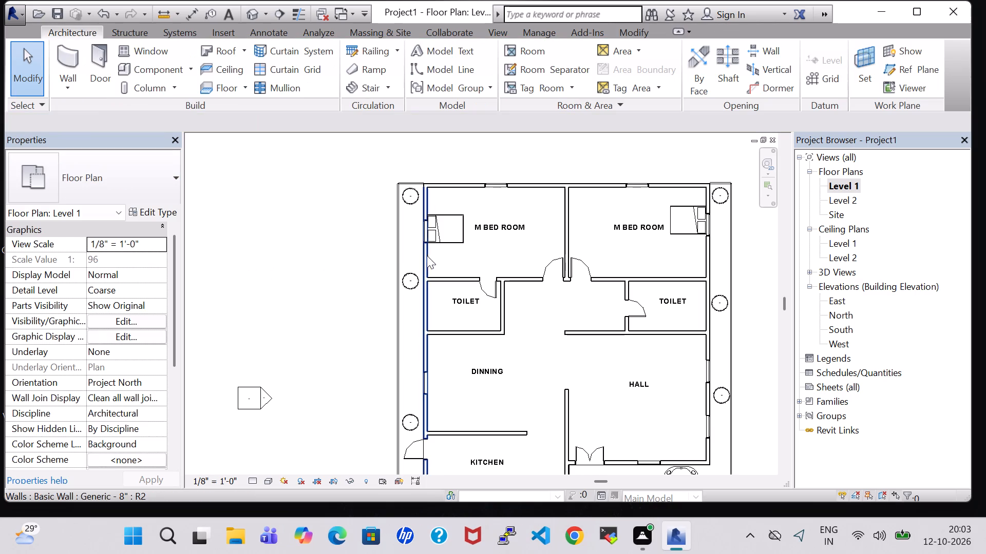
Load the Table-Night Stand family from the US Imperial library's Furniture Tables folder for component placement.
click(160, 76)
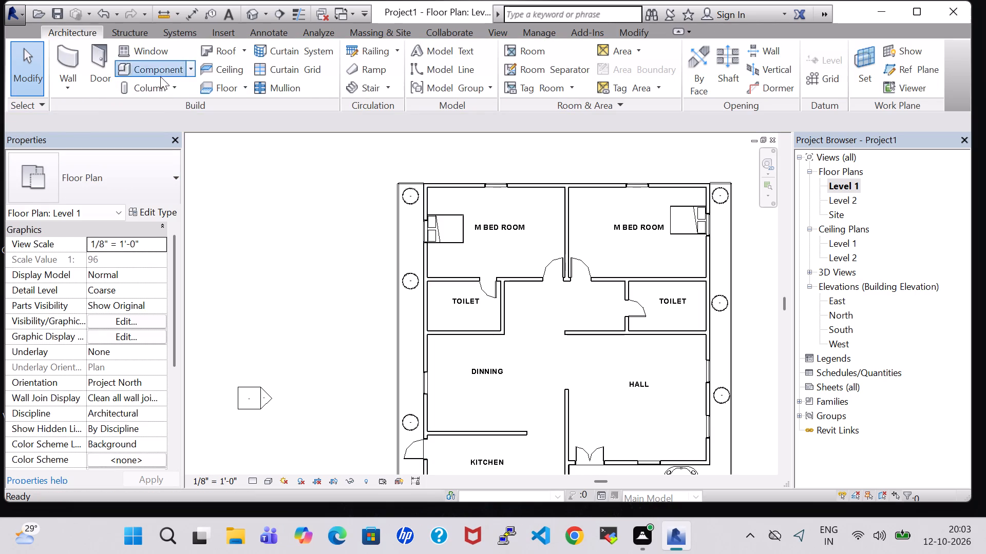
click(621, 60)
scroll(621, 191, down, 1)
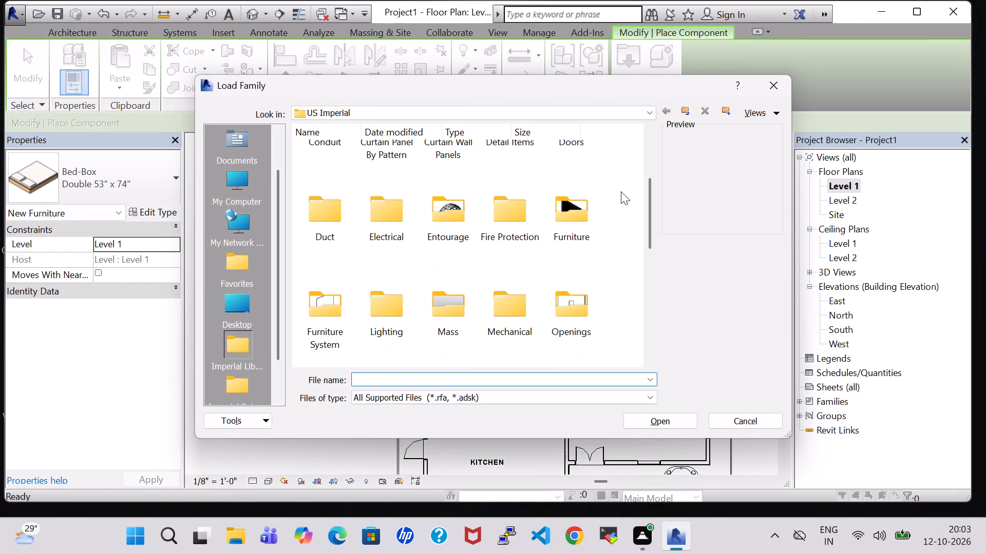
double_click(597, 203)
double_click(523, 155)
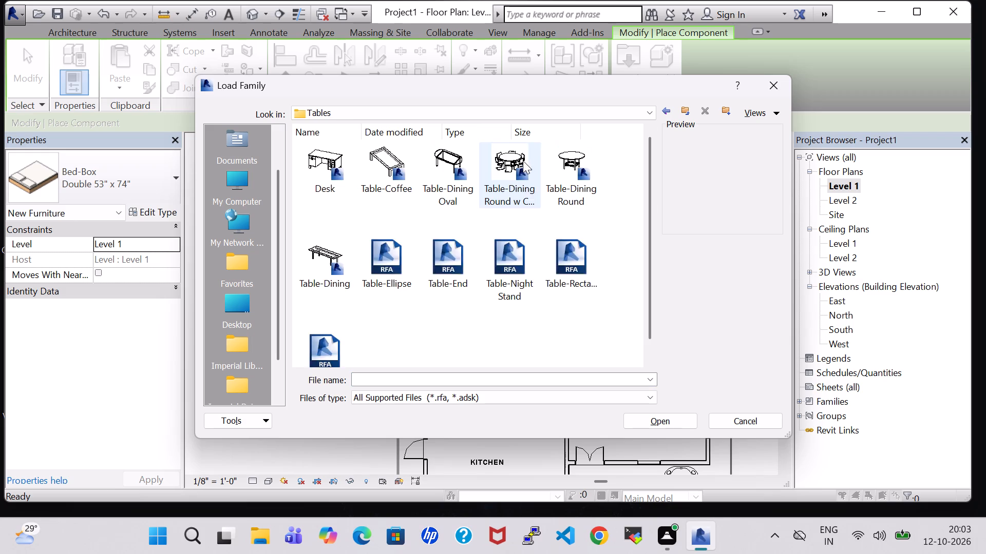
click(433, 254)
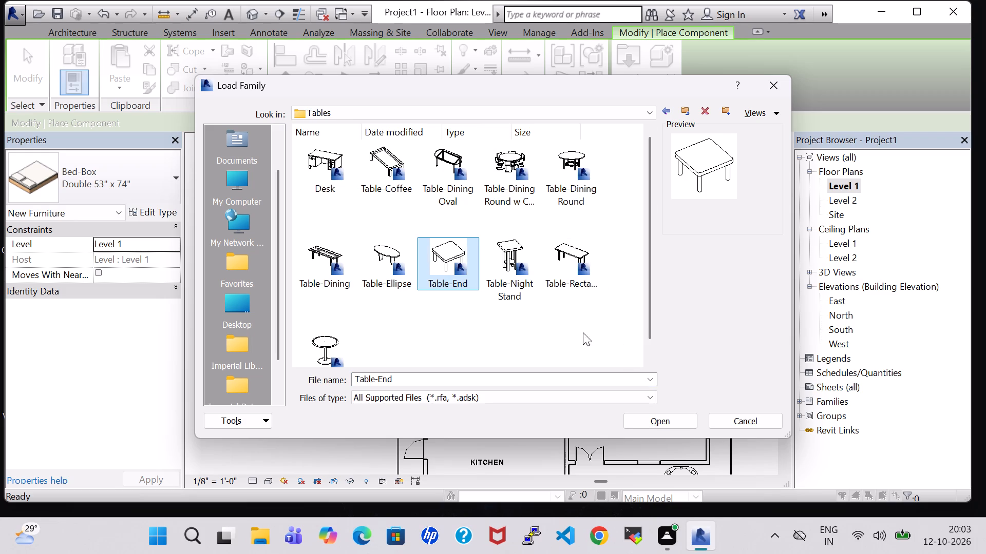
click(525, 261)
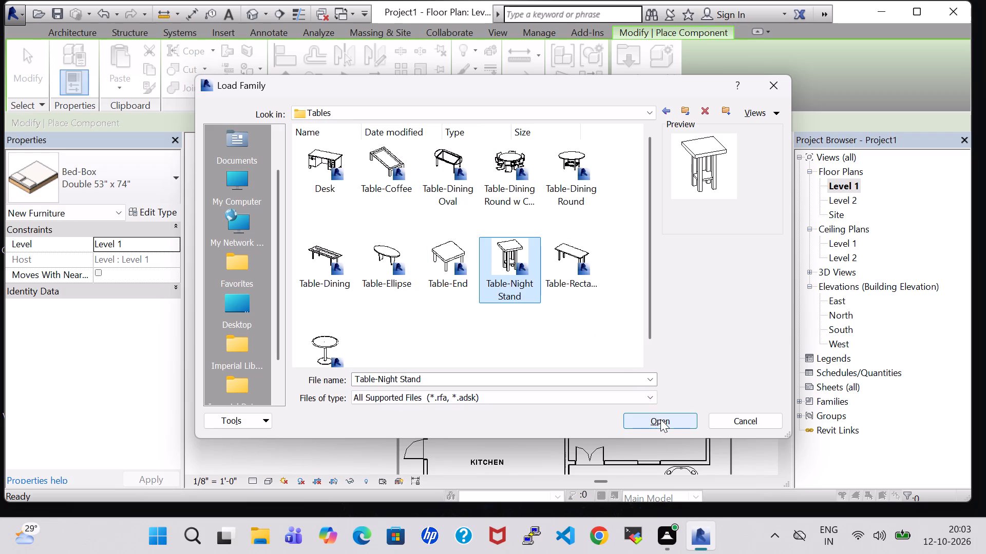
click(660, 419)
Place a 24" x 24" x 30" night stand on each side of the west bedroom's bed, against the west wall.
scroll(482, 255, up, 3)
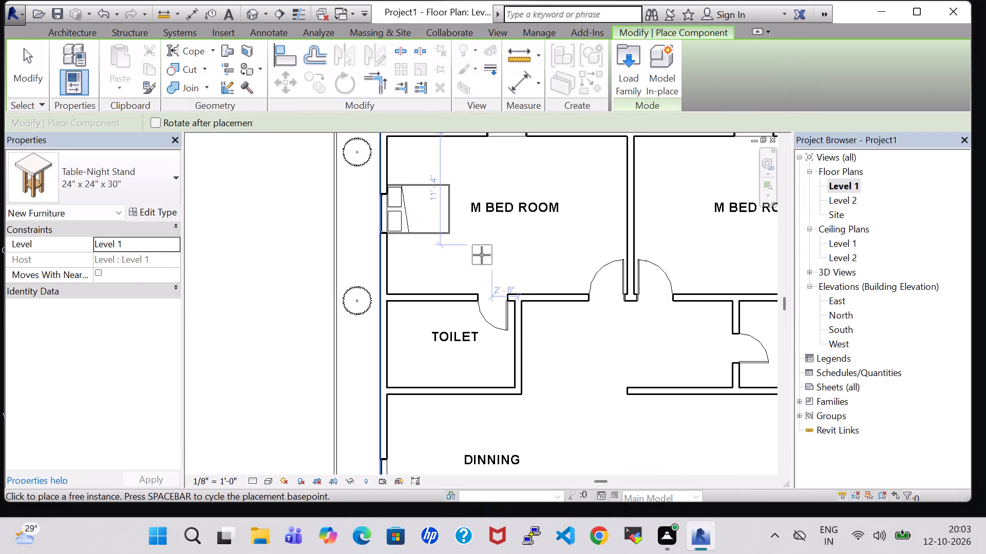
scroll(482, 255, up, 4)
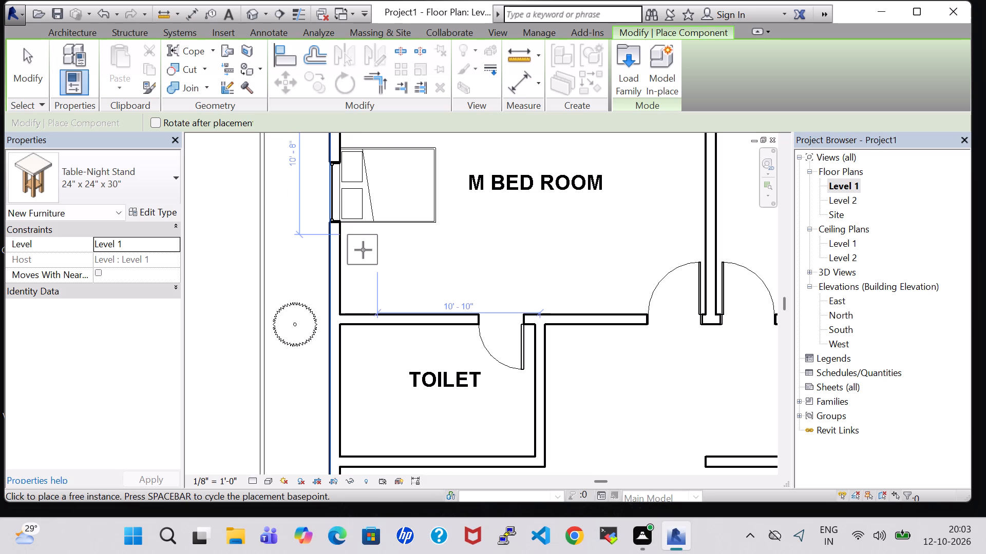
click(359, 250)
middle_drag(383, 246, 405, 352)
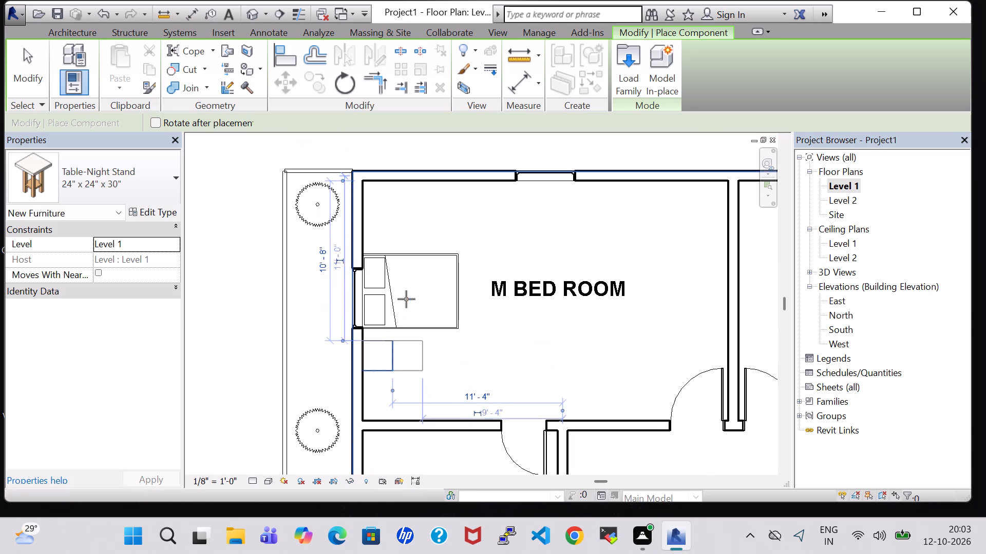
click(381, 232)
Place night stands against the east bedroom's east wall on both sides of the bed, and finish placing.
scroll(473, 243, down, 2)
middle_drag(647, 310, 427, 308)
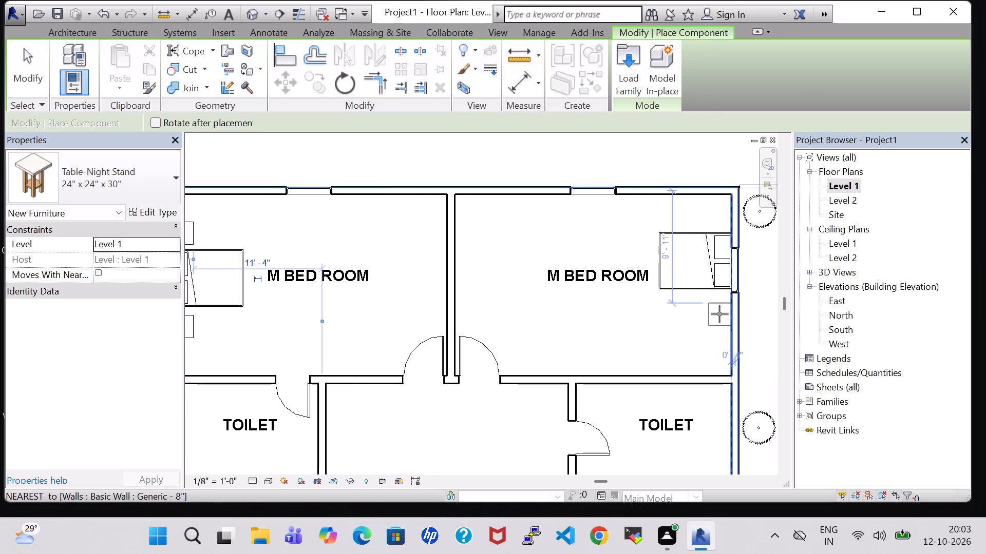
click(719, 308)
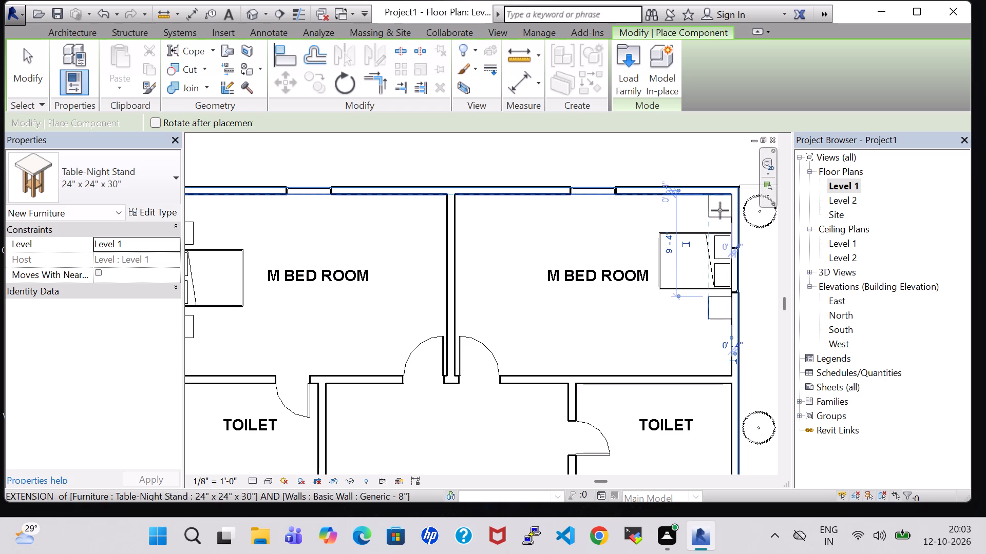
click(720, 221)
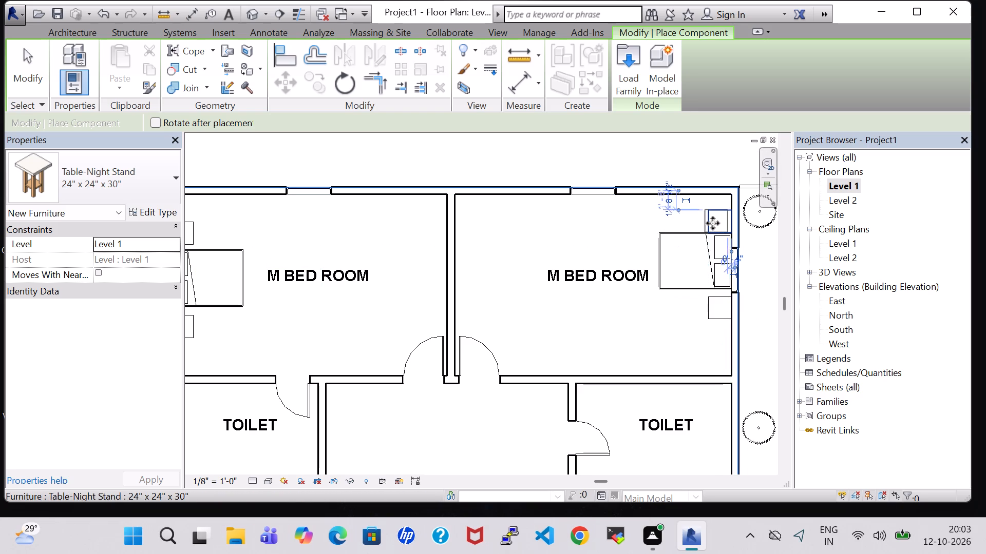
key(Escape)
key(Escape)
Nudge the east bedroom's two night stands slightly north, the northern one once and the southern one twice toward the bed.
click(712, 221)
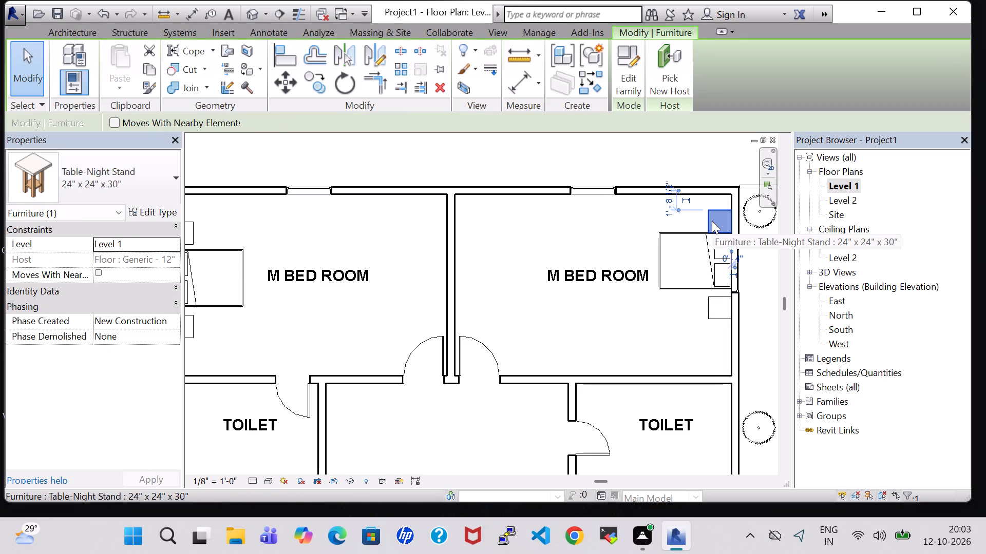
key(Up)
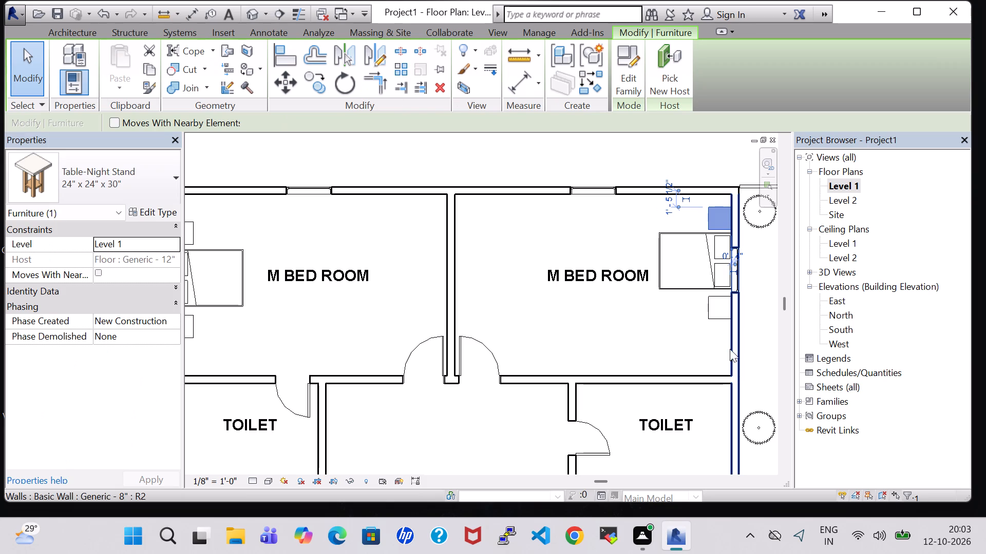
click(724, 316)
key(Up)
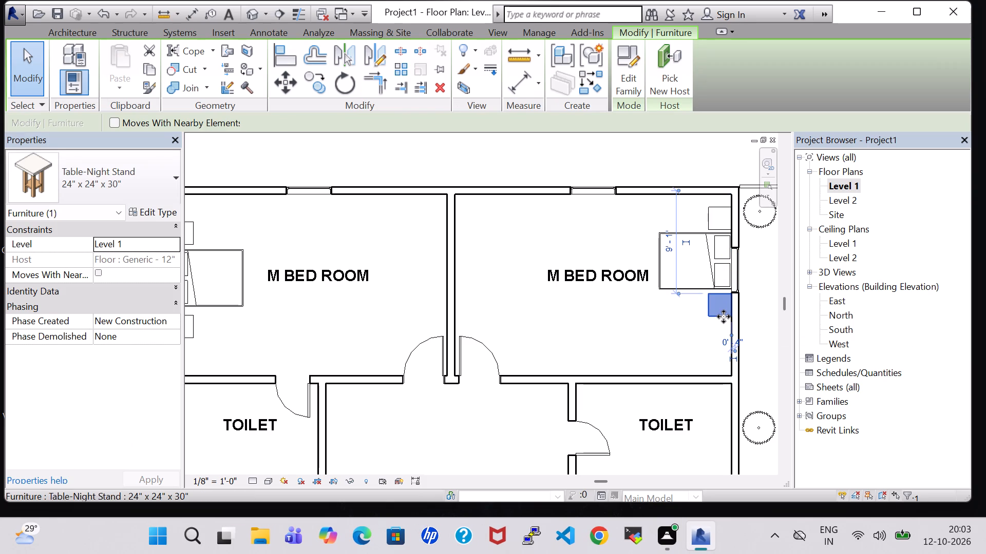
key(Up)
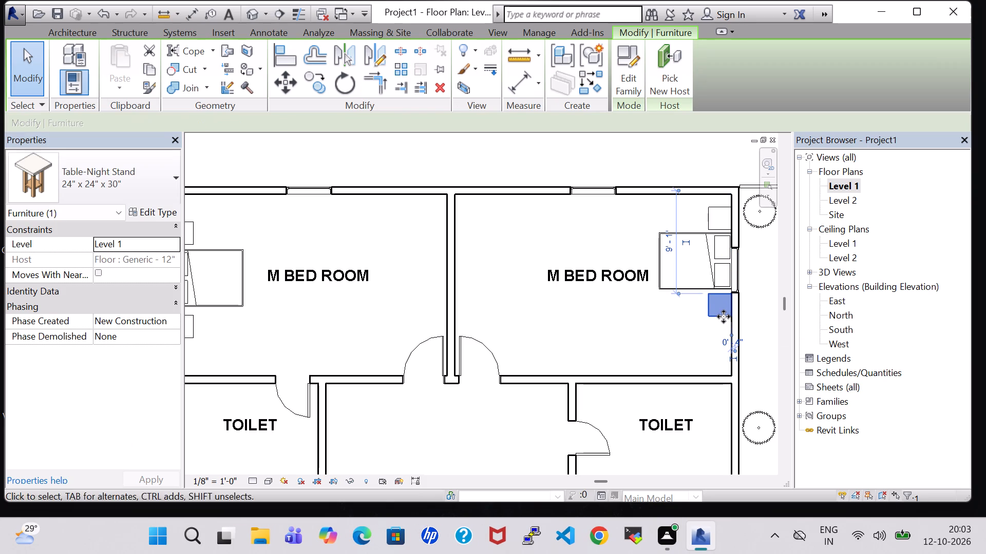
click(576, 171)
Nudge the west bedroom's southern night stand slightly north, closer to the bed.
scroll(591, 199, down, 2)
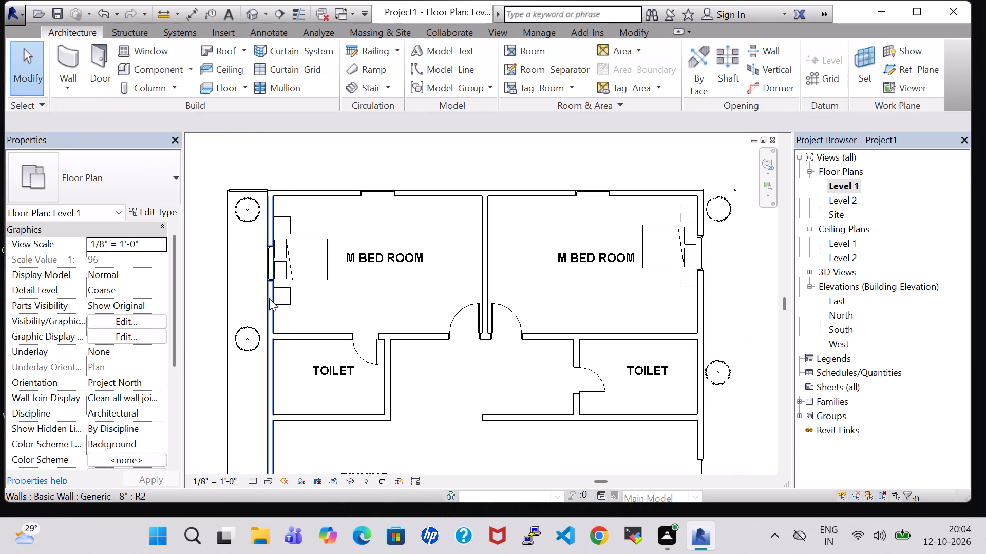
click(281, 298)
key(Up)
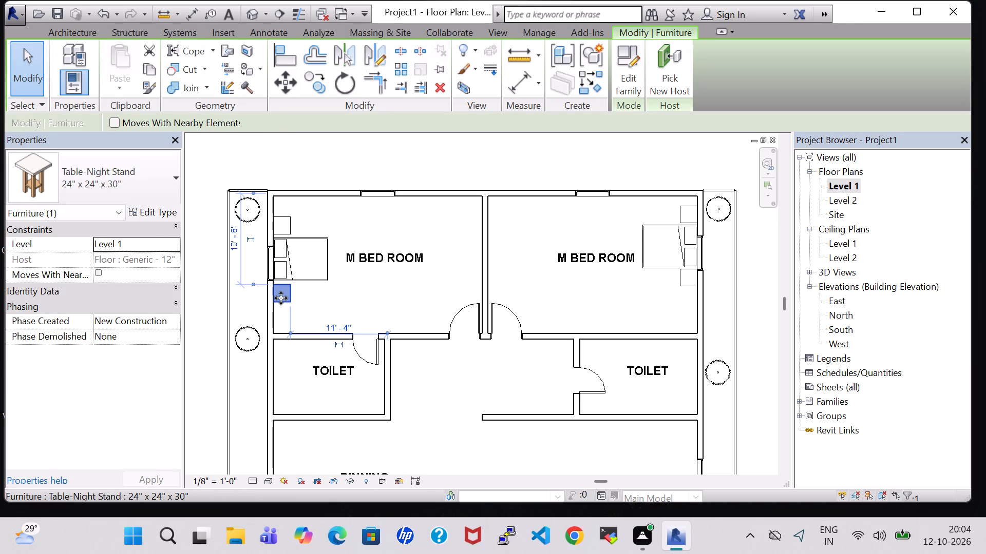
key(Up)
key(Down)
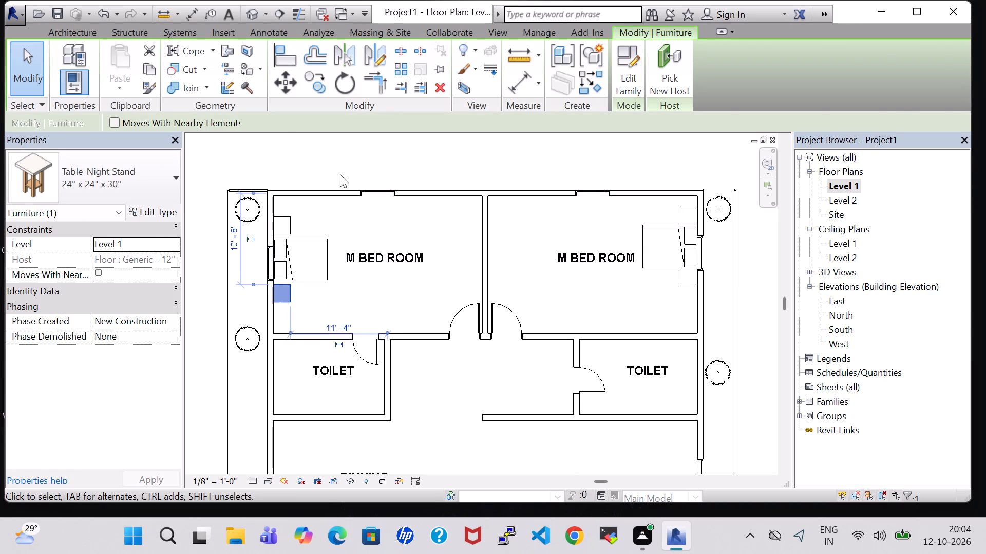
click(347, 139)
Load the TV Stand family from the US Imperial library's Furniture folder for component placement.
scroll(352, 152, down, 2)
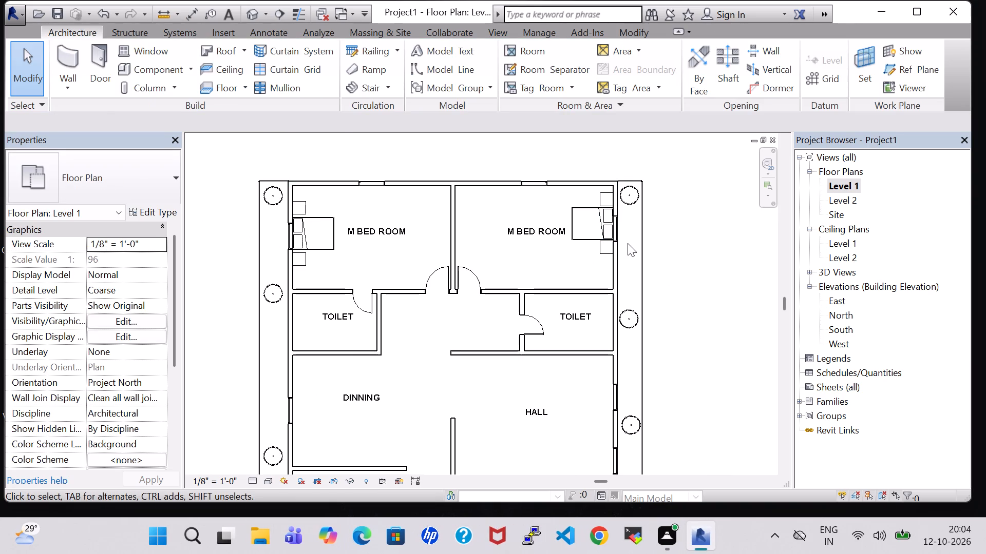
middle_drag(684, 263, 639, 273)
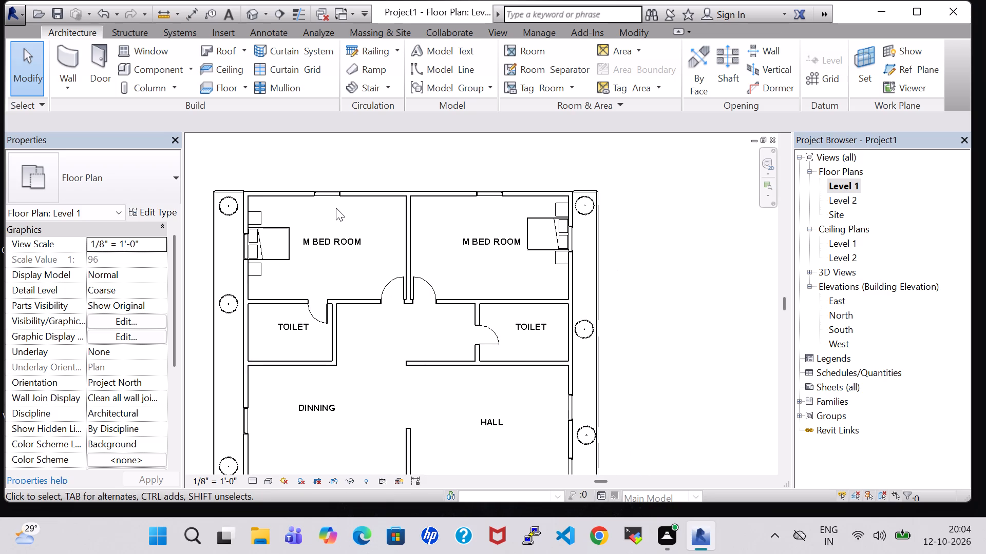
click(140, 70)
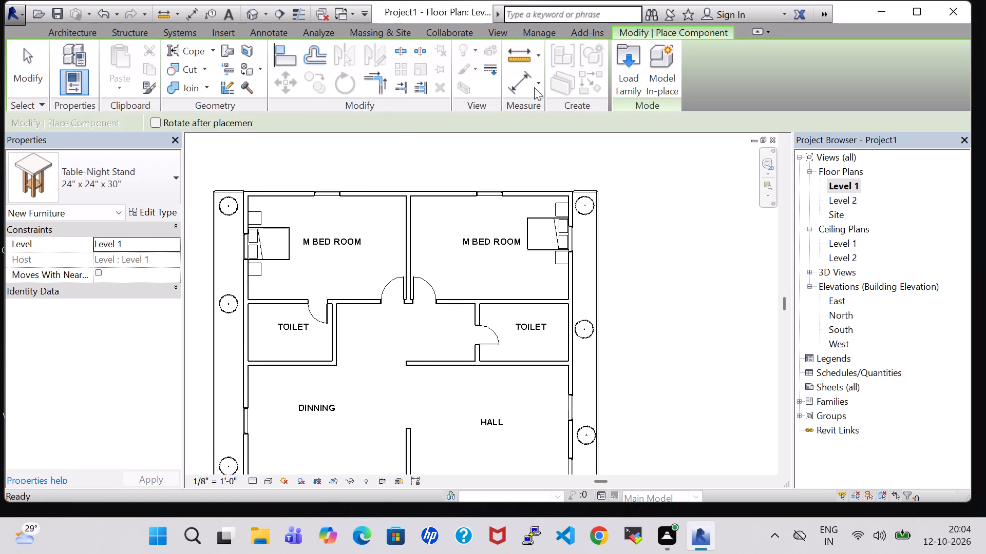
click(628, 69)
scroll(558, 225, down, 2)
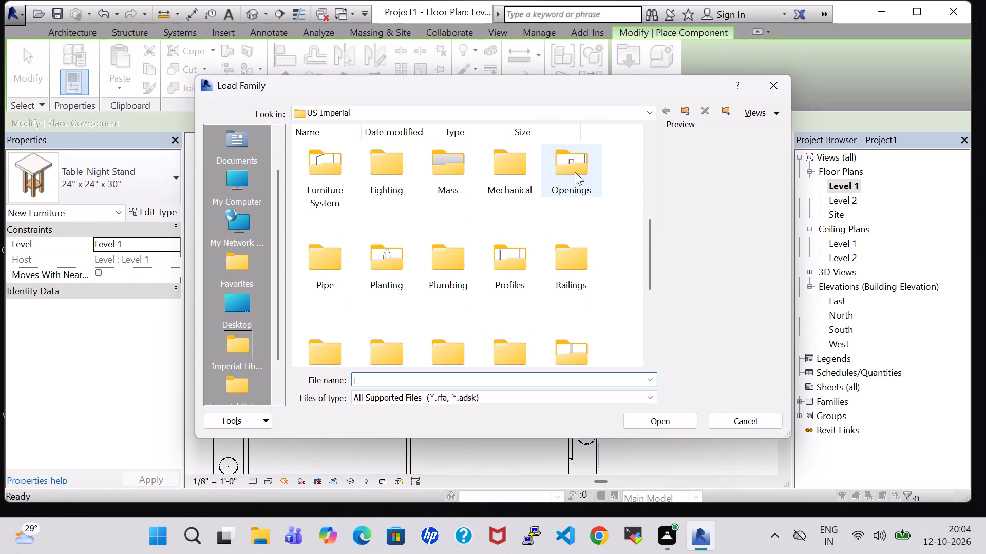
scroll(575, 172, up, 1)
double_click(576, 207)
click(384, 268)
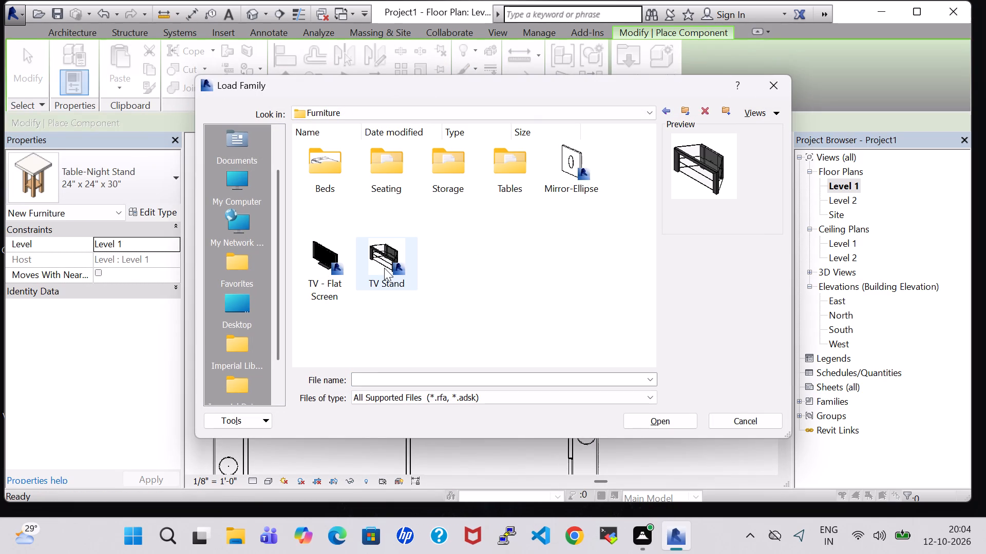
click(668, 421)
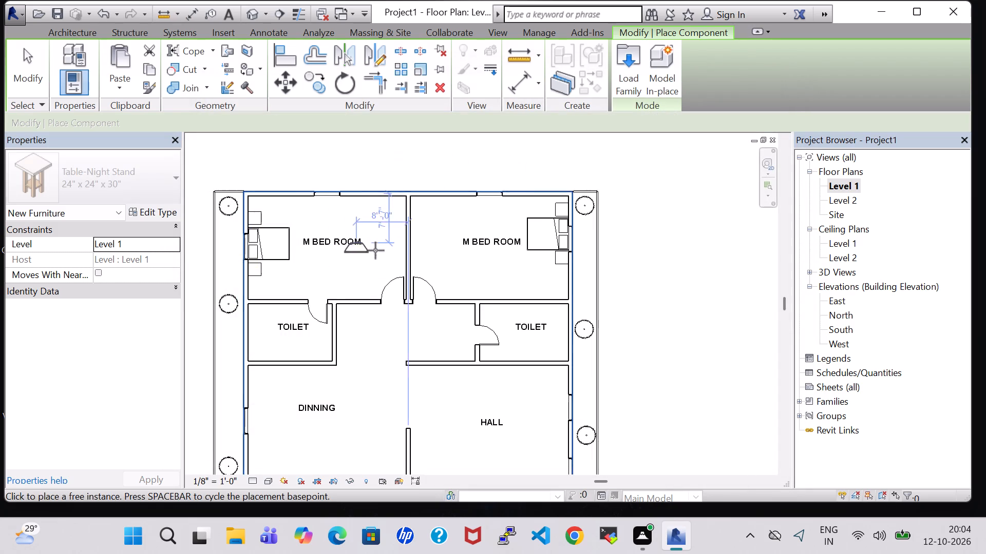
Place a rotated TV Stand on the west bedroom's side of the shared wall, facing the bed, about 9' 2" from the south wall.
scroll(377, 251, up, 5)
key(space)
key(space)
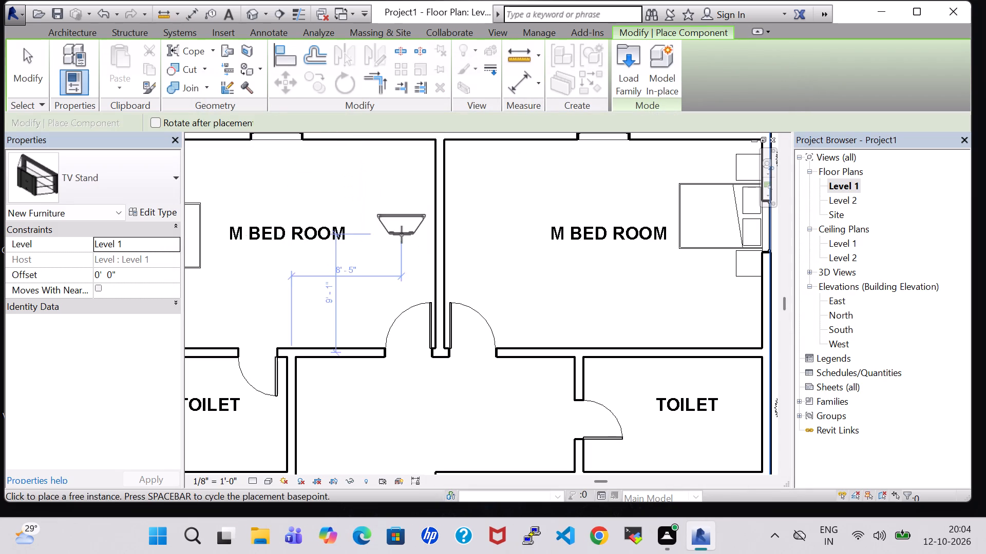
key(space)
scroll(415, 235, up, 3)
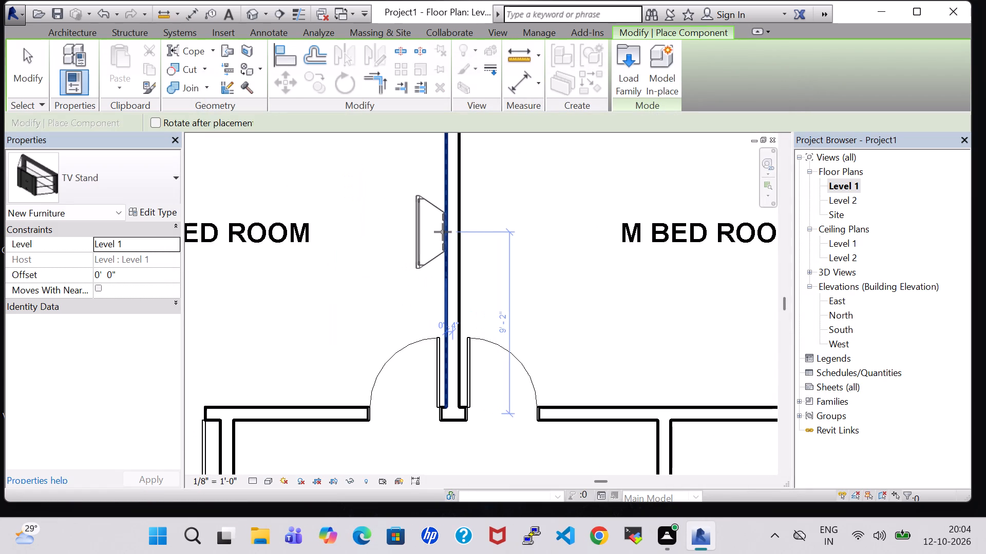
click(443, 232)
Place a second TV Stand, rotated to face the east bedroom's bed, on the shared wall's other side aligned with the first, and finish placing.
scroll(507, 238, down, 3)
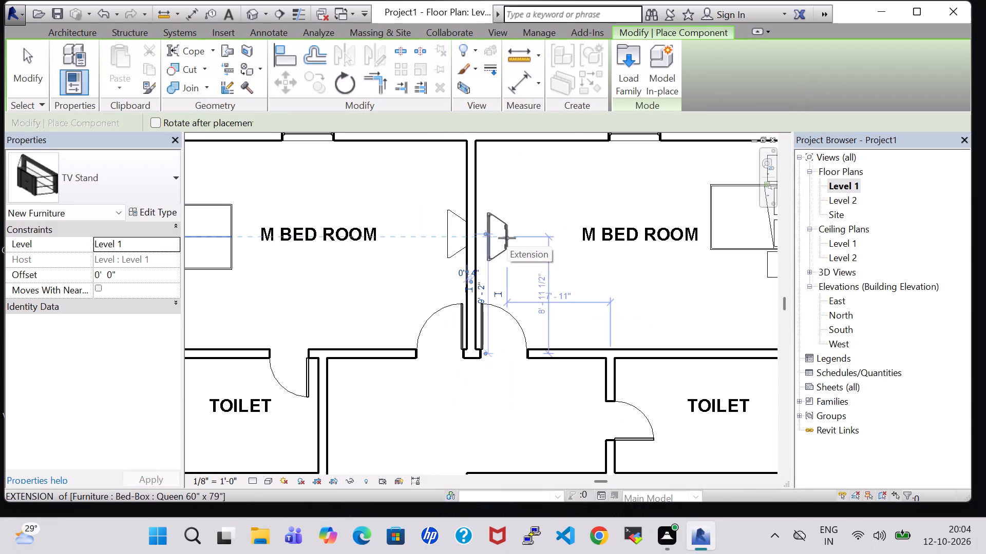
key(space)
key(space)
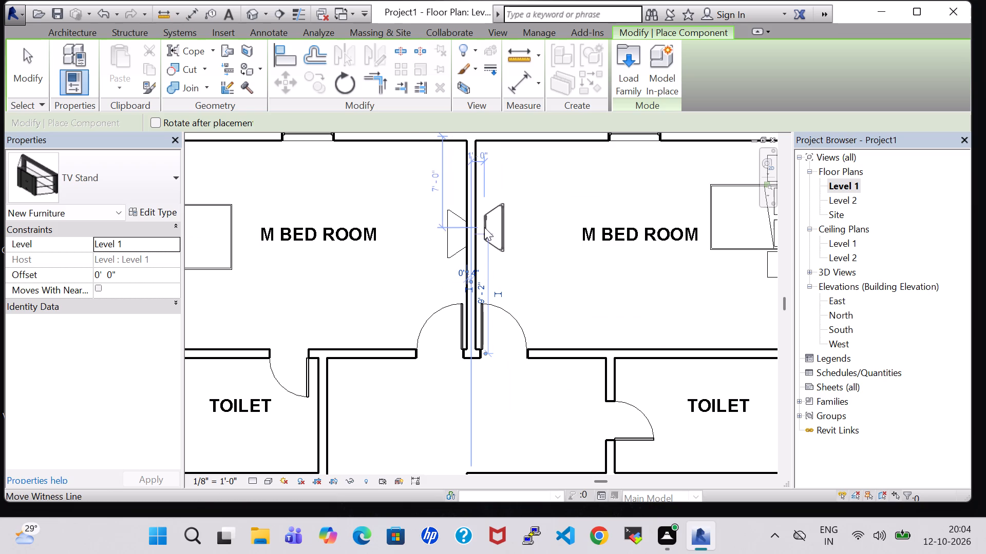
scroll(481, 232, up, 4)
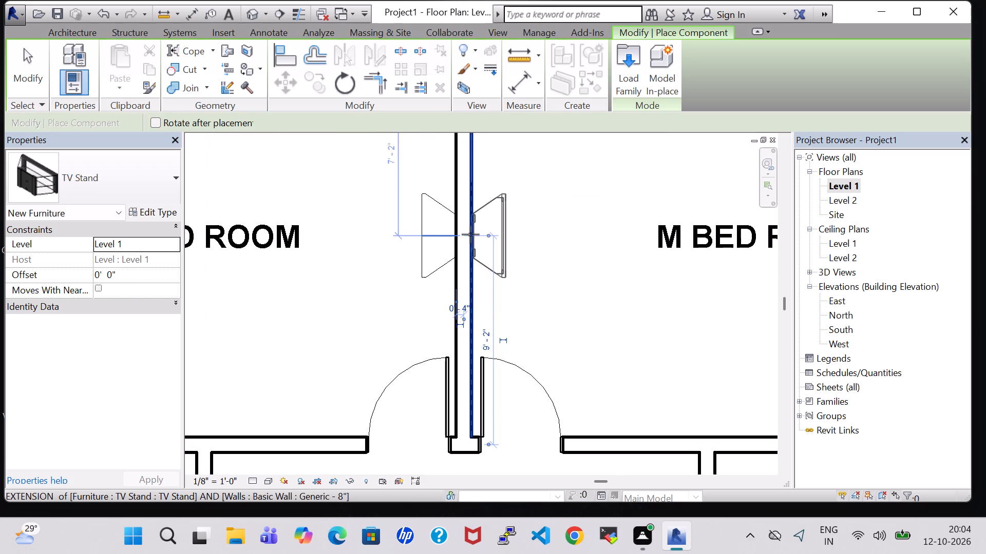
click(470, 234)
scroll(480, 243, down, 2)
key(Escape)
key(Escape)
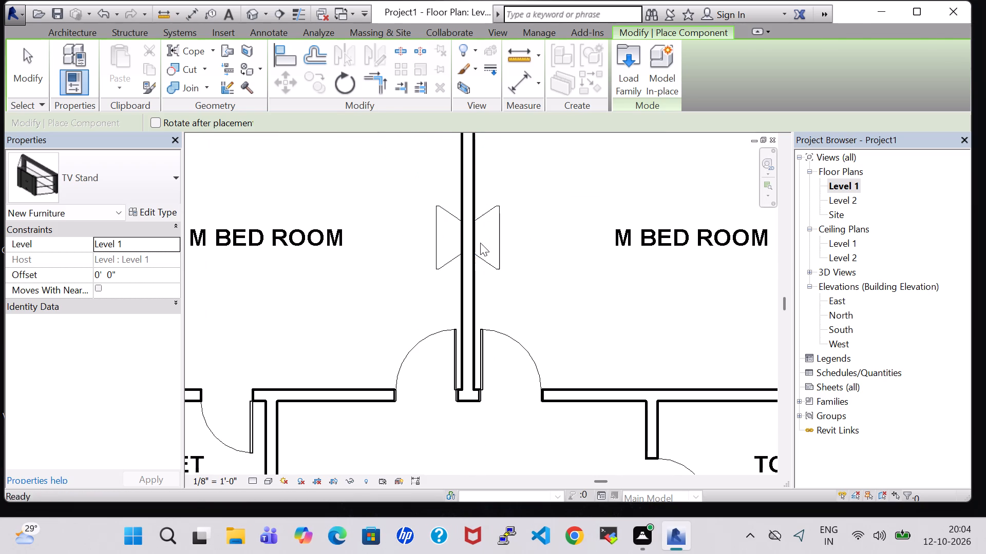
Load the TV - Flat Screen family from the US Imperial library's Furniture folder for component placement.
click(155, 62)
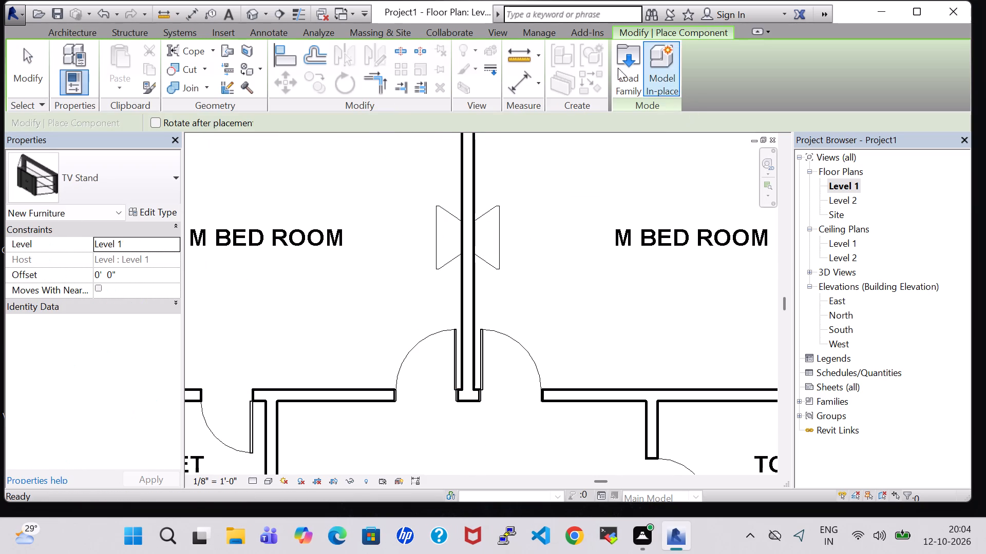
click(624, 69)
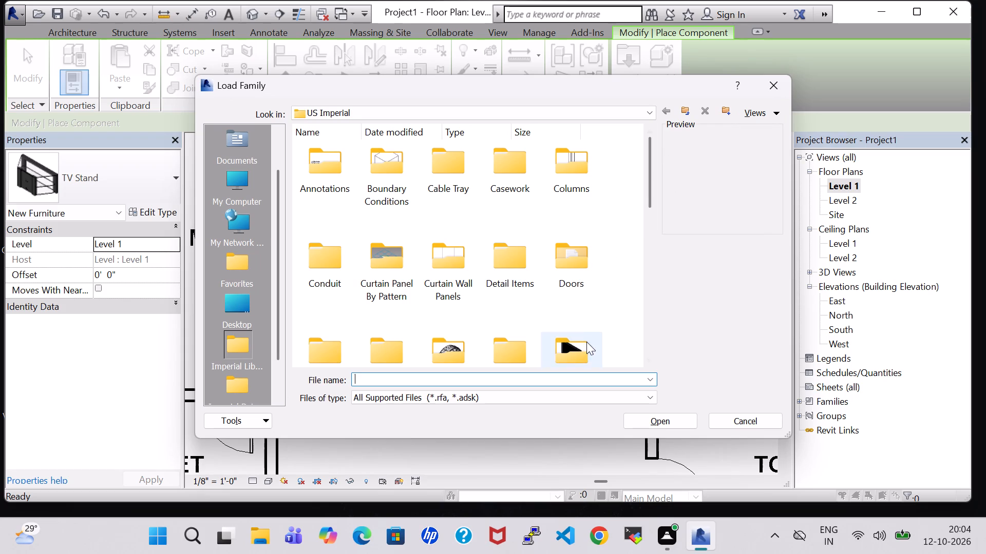
double_click(586, 342)
click(327, 264)
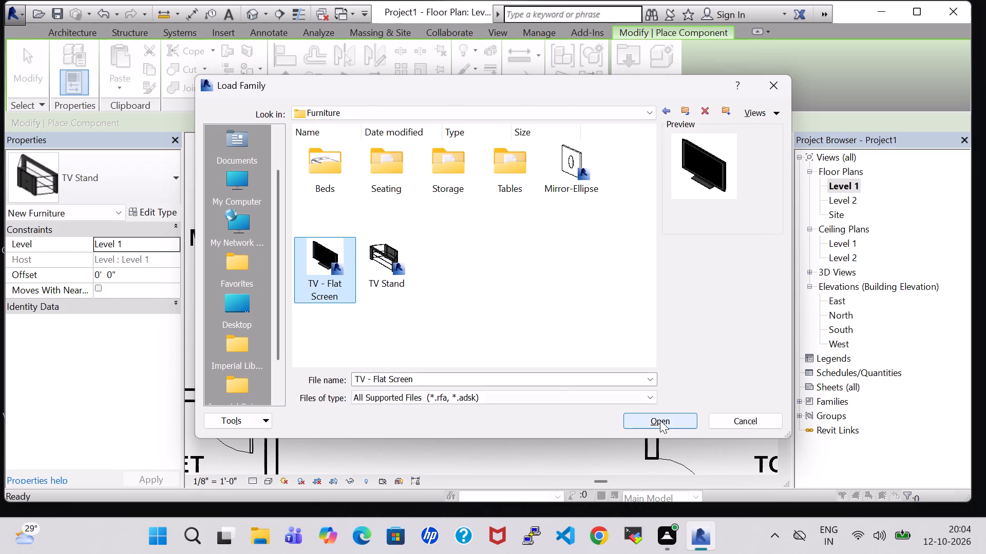
click(660, 420)
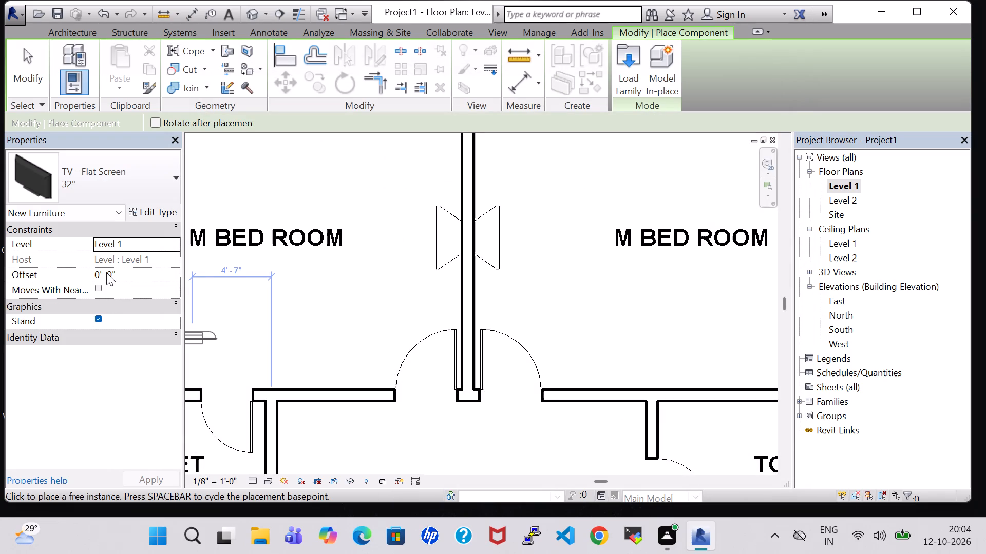
Open the Offset value of the new 32" flat-screen TV for editing and clear its feet portion.
click(101, 273)
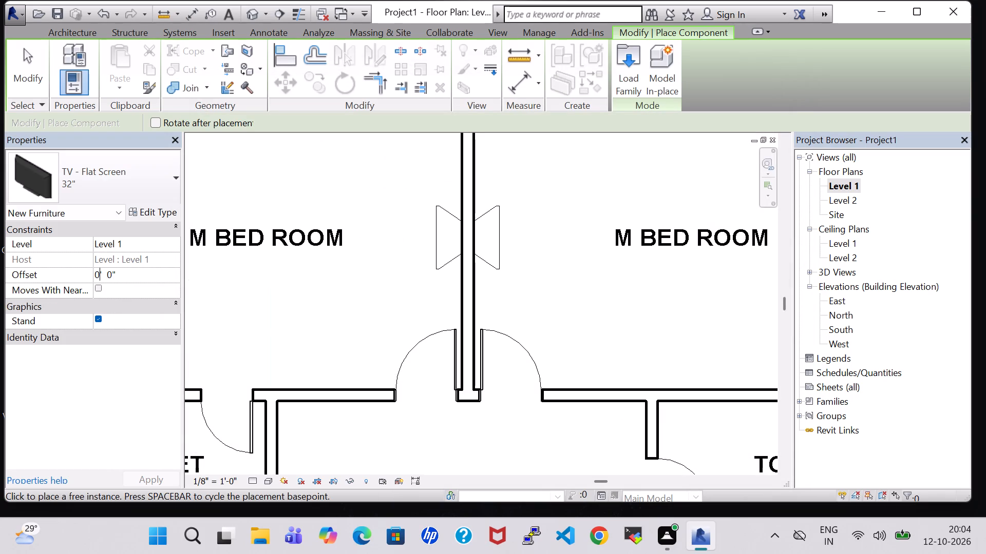
key(BackSpace)
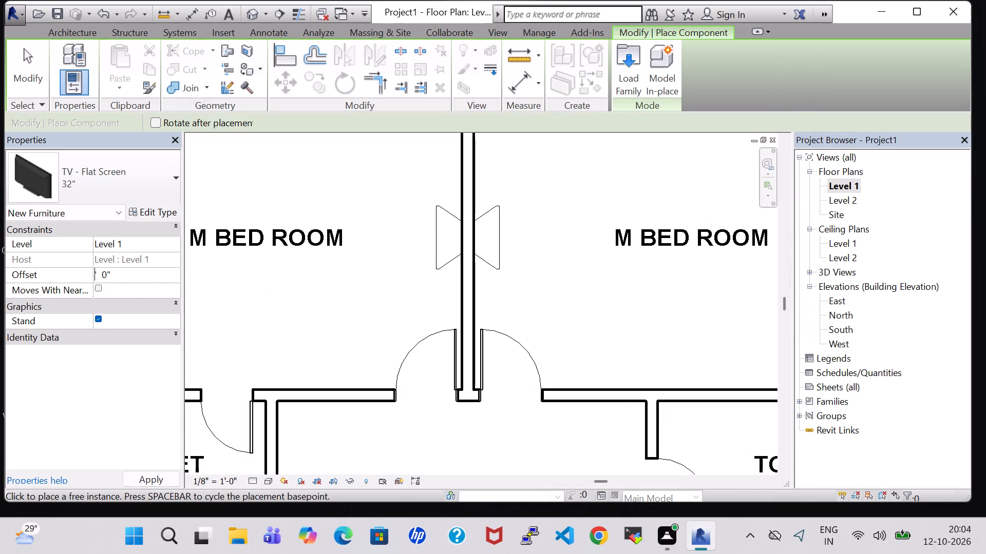
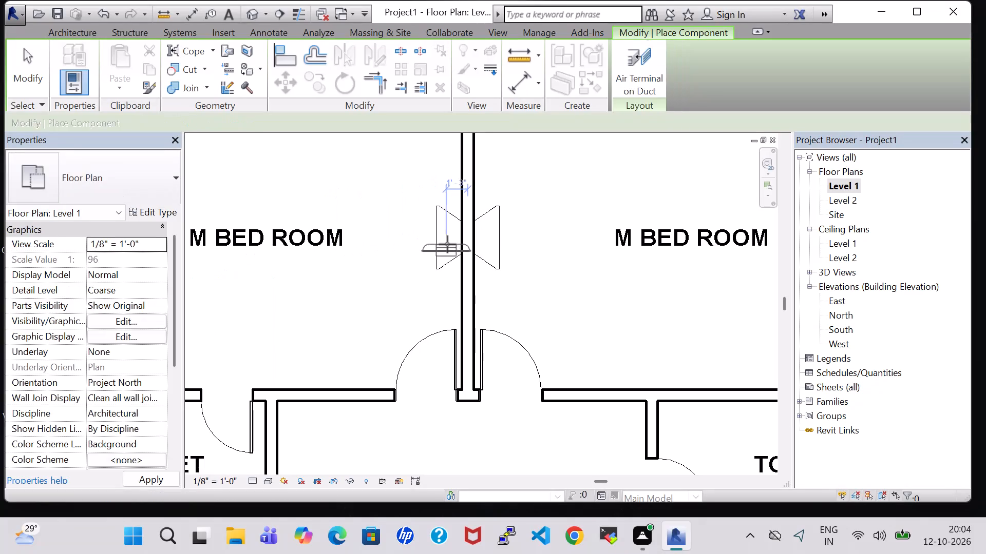
Place a 32" flat screen TV over each of the two TV stands, against both faces of the wall between the master bedrooms.
key(space)
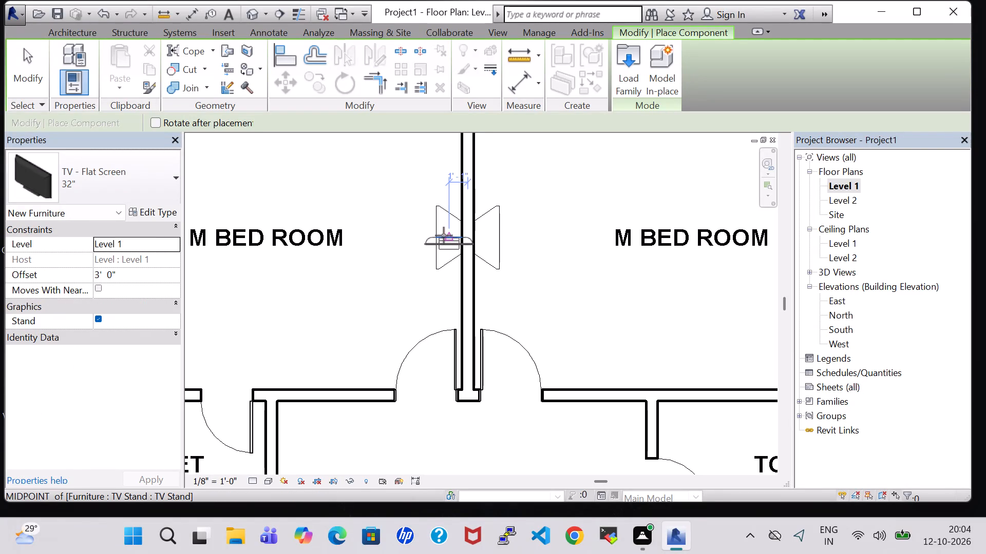
key(space)
key(space)
scroll(444, 236, up, 8)
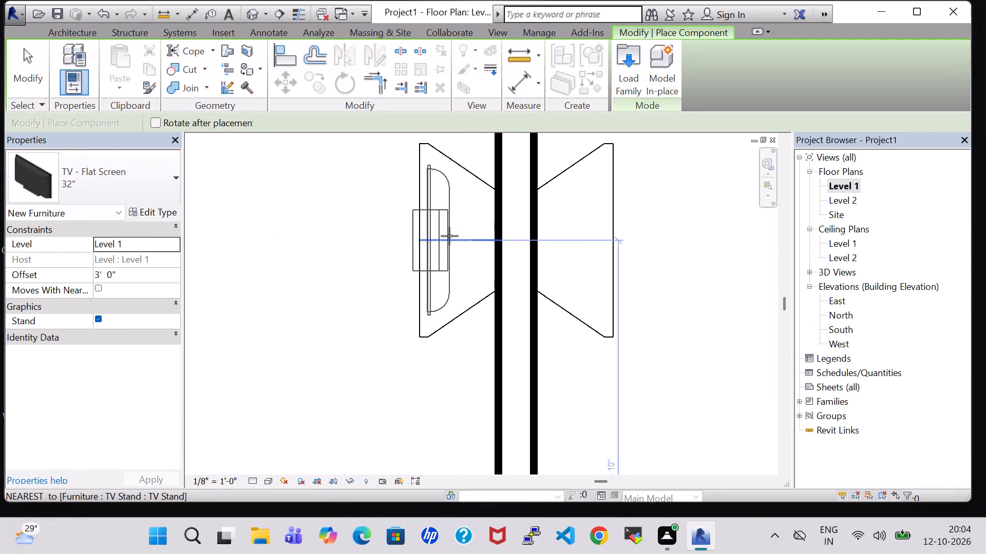
click(496, 246)
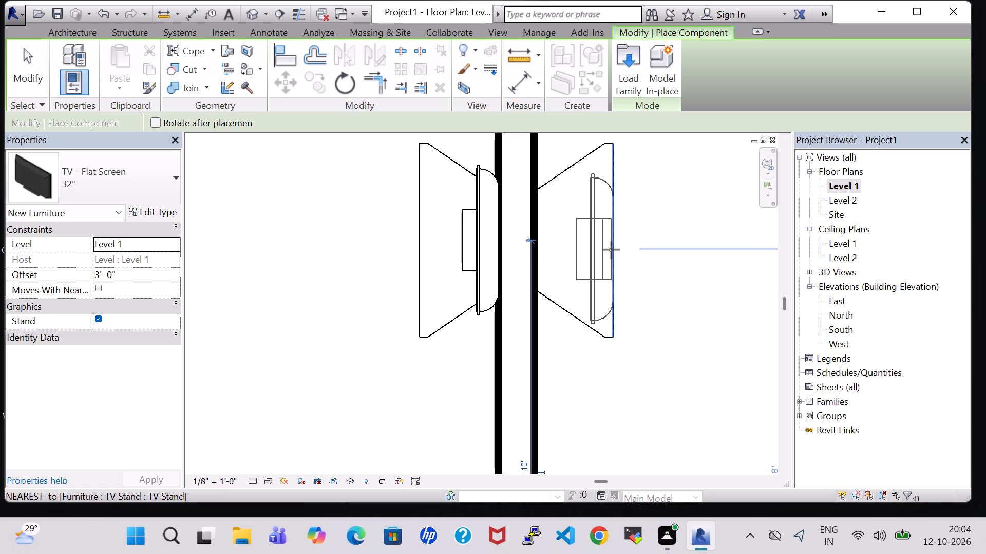
key(space)
key(space)
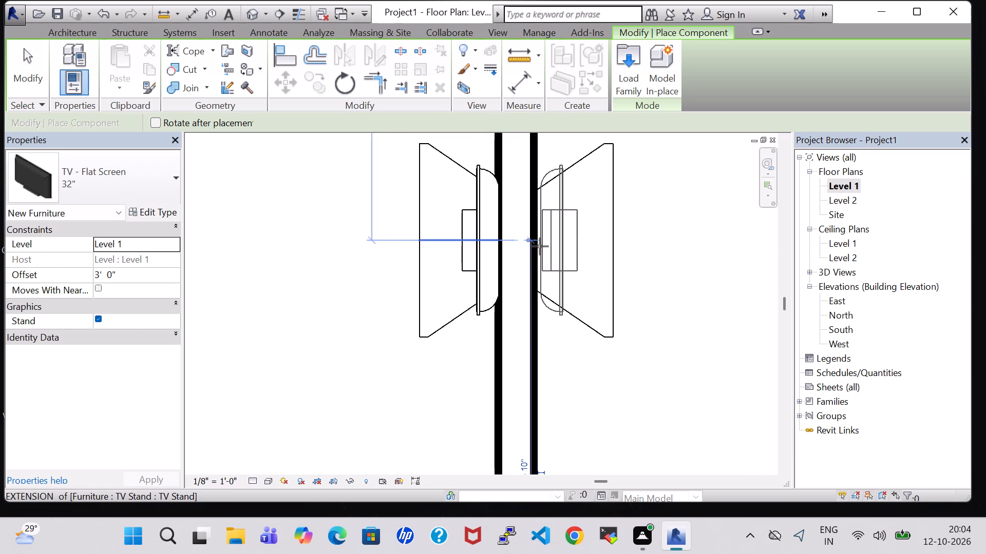
click(540, 246)
Place another 32" flat screen TV on the hall side of the toilet wall, facing into the hall, and end placement.
scroll(579, 276, down, 7)
middle_drag(669, 319, 652, 302)
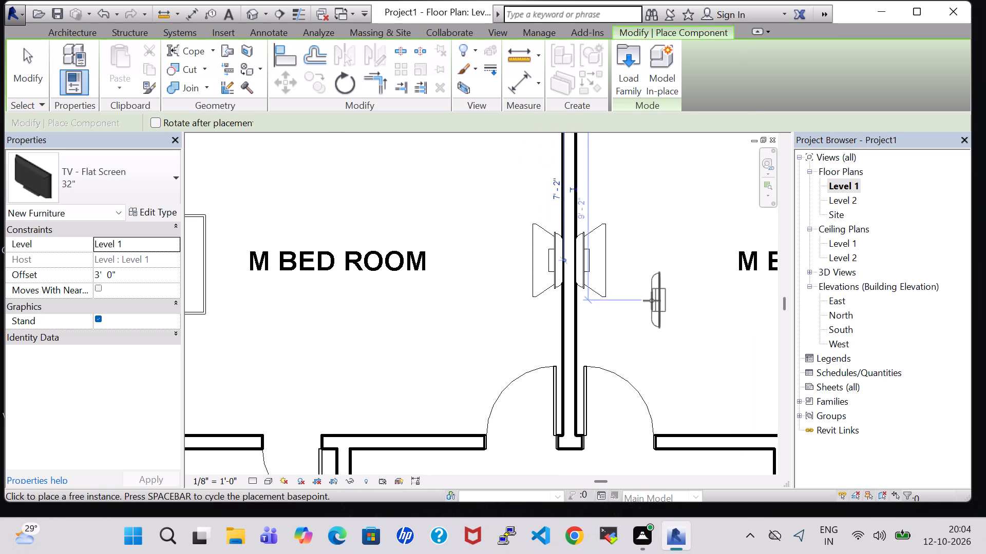
scroll(652, 300, down, 3)
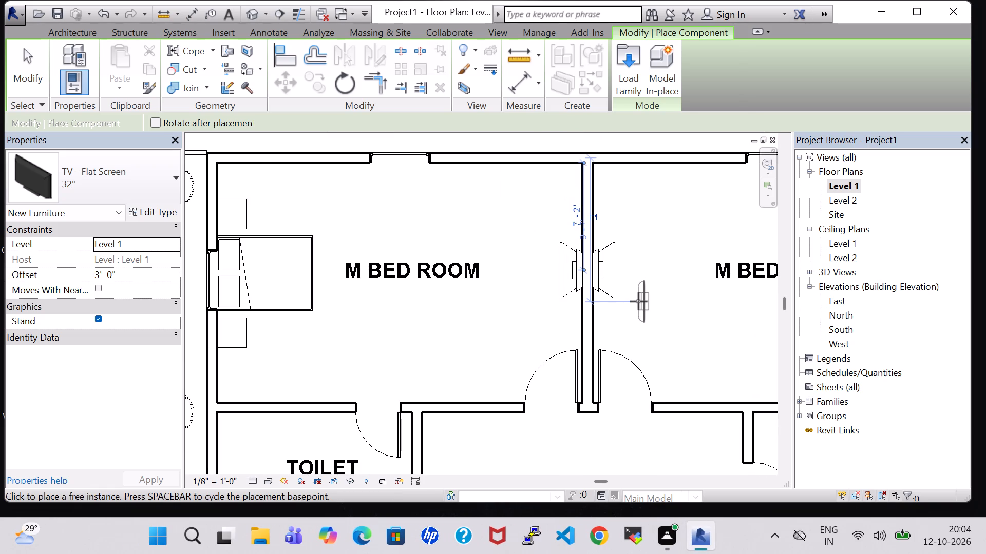
scroll(638, 301, down, 1)
middle_drag(641, 333, 492, 291)
scroll(492, 300, down, 3)
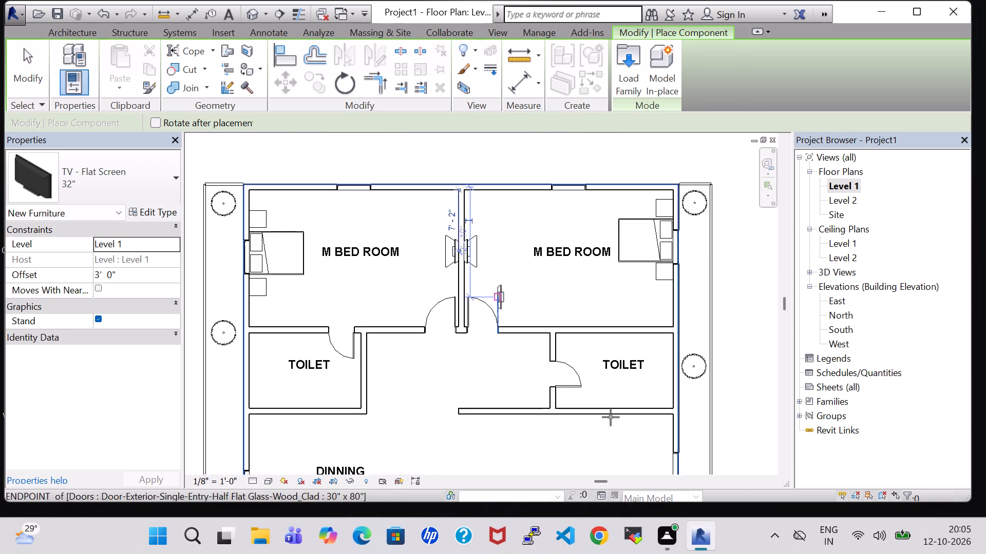
key(space)
key(space)
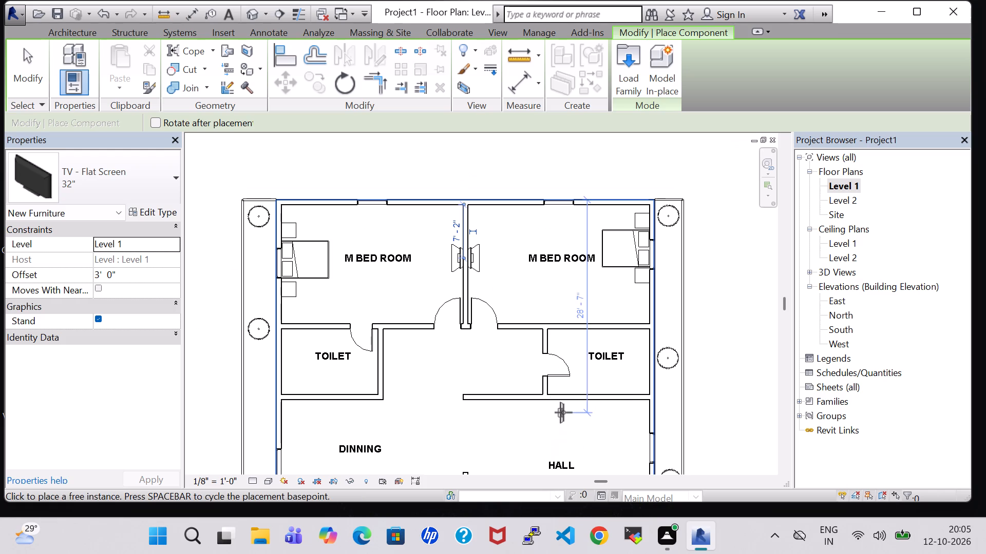
key(space)
scroll(563, 412, up, 7)
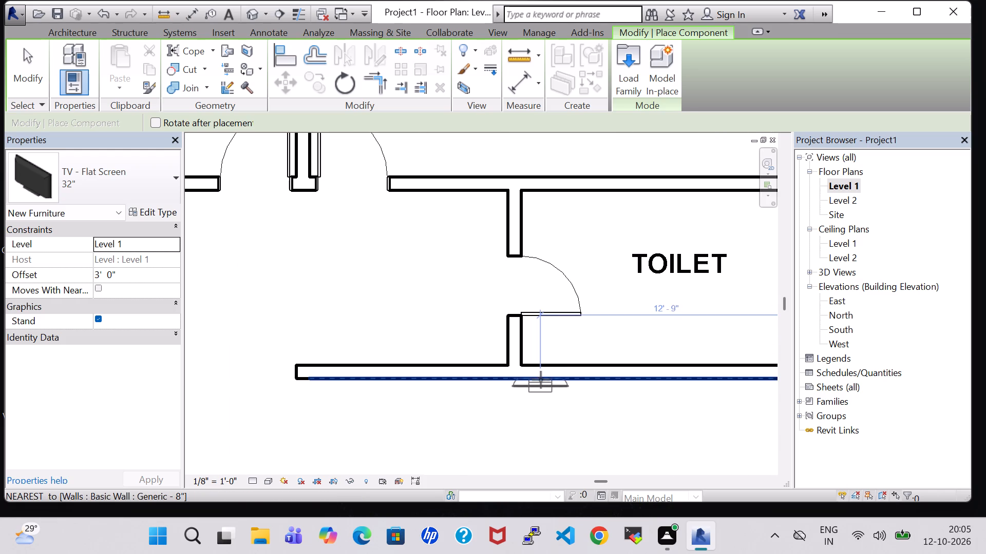
click(543, 383)
scroll(538, 394, down, 1)
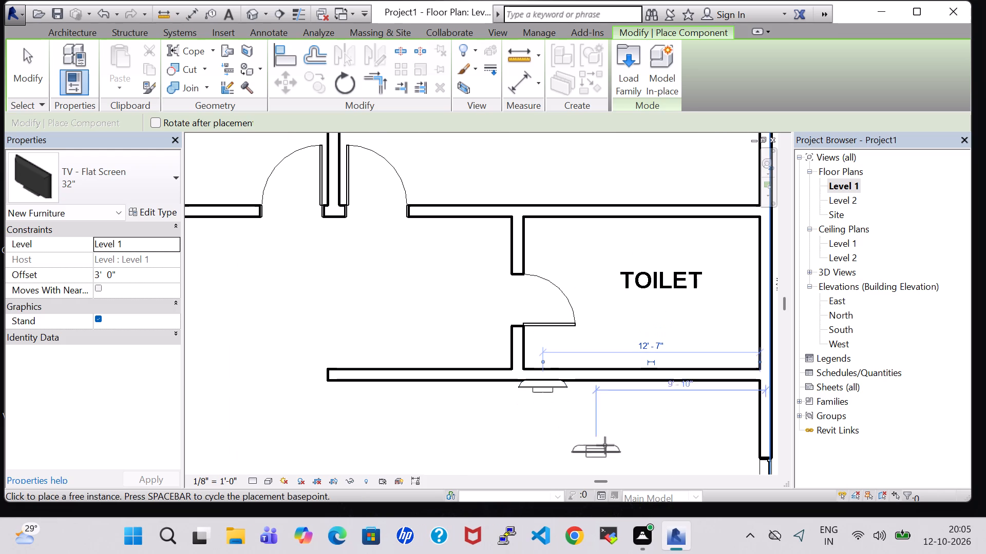
key(Escape)
key(Escape)
Copy the TV stand in the M BED ROOM beside the hall-side toilet and paste it into the hall below the TV.
scroll(584, 300, down, 6)
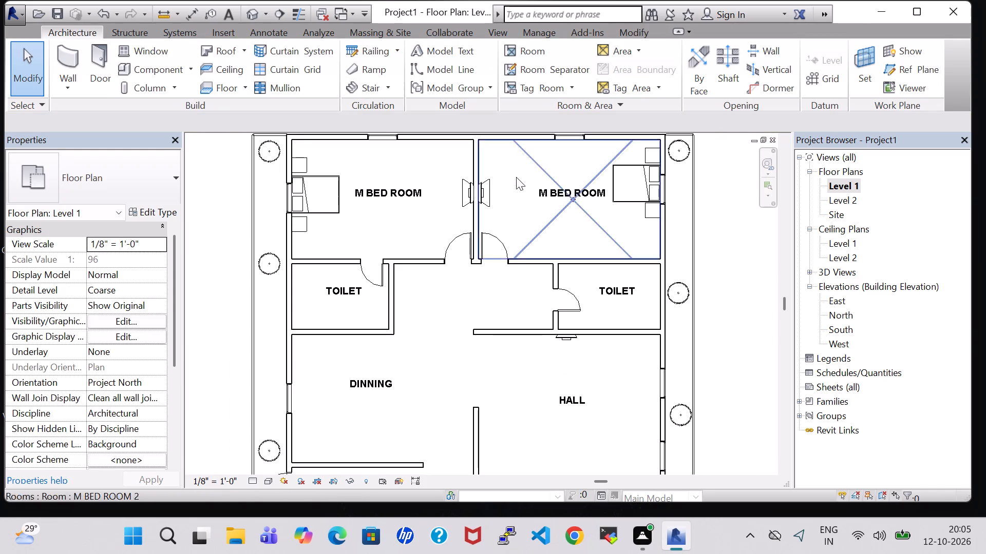
click(491, 197)
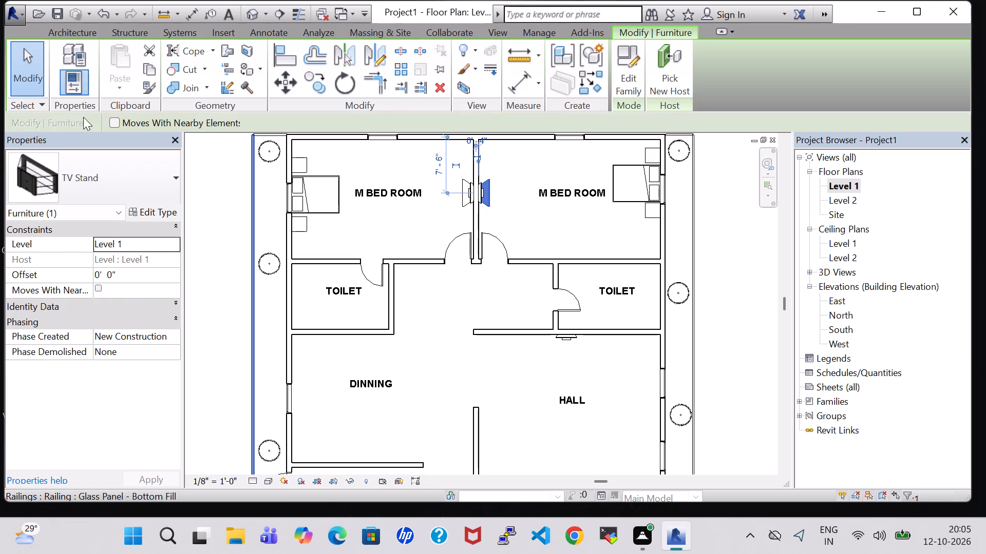
click(155, 67)
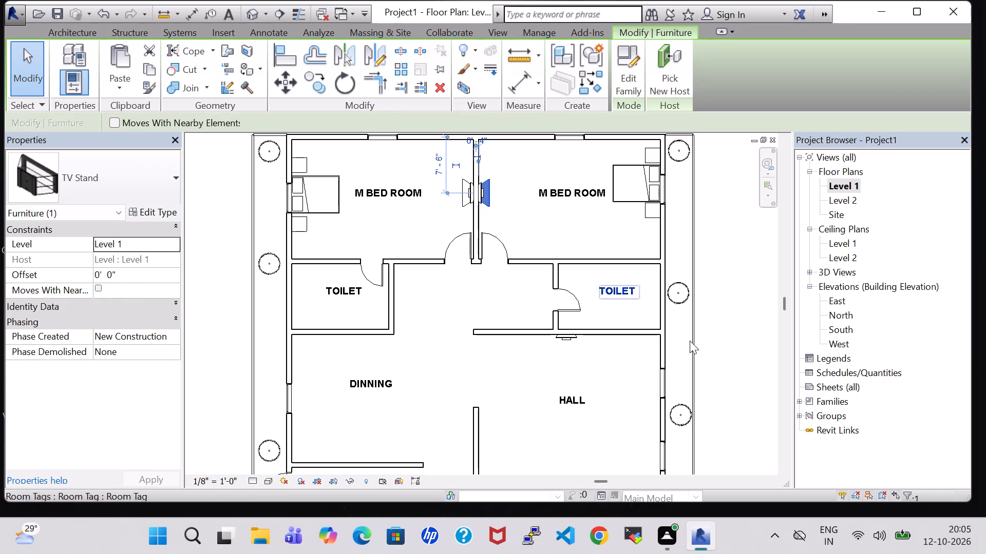
click(118, 87)
click(150, 115)
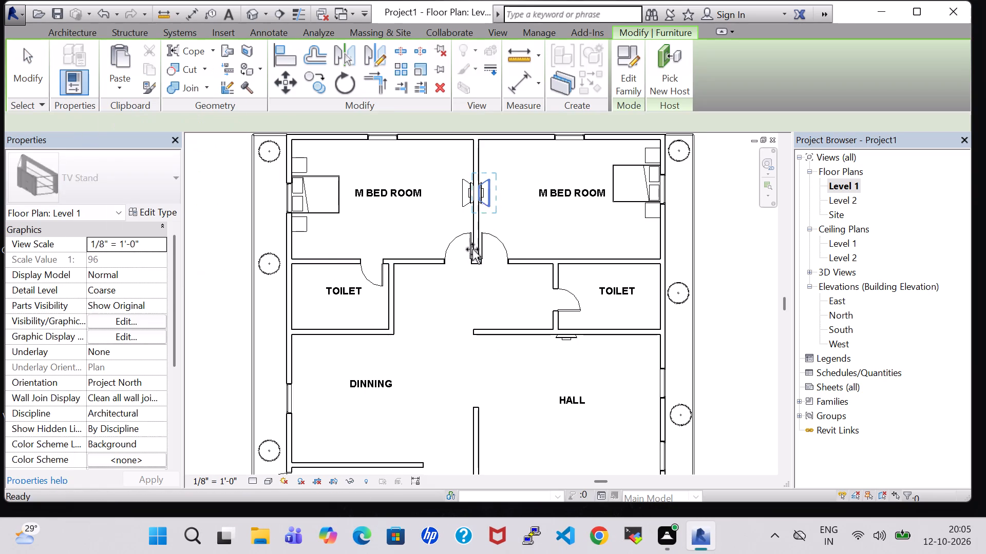
scroll(574, 367, up, 8)
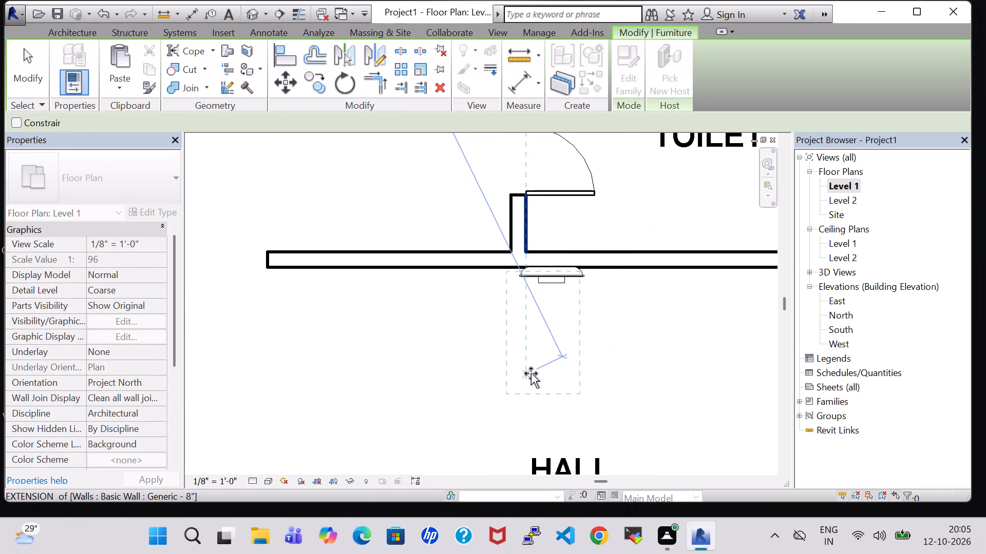
click(535, 371)
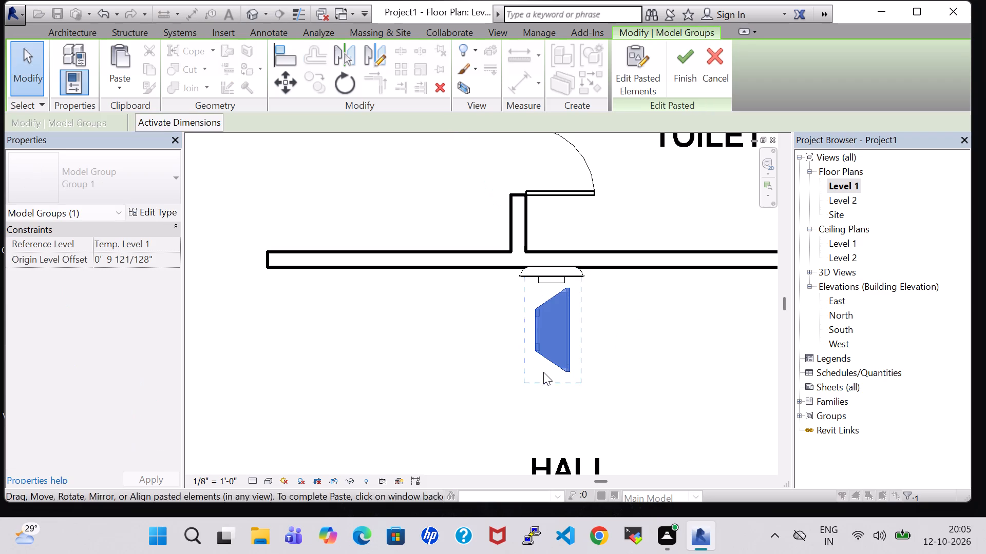
key(space)
click(672, 74)
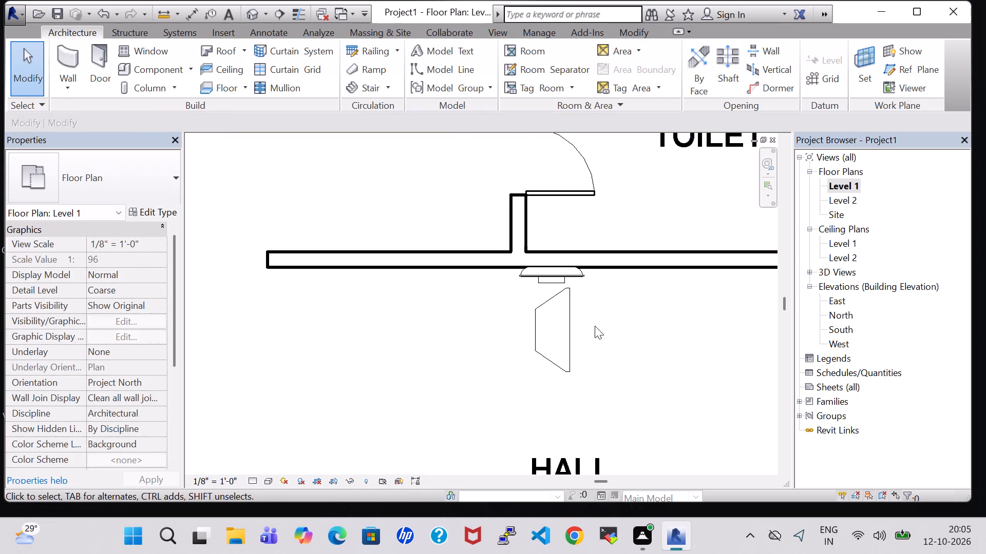
Rotate the pasted TV stand so its narrow back edge is parallel to the hall's TV wall.
click(574, 327)
key(space)
key(space)
key(space)
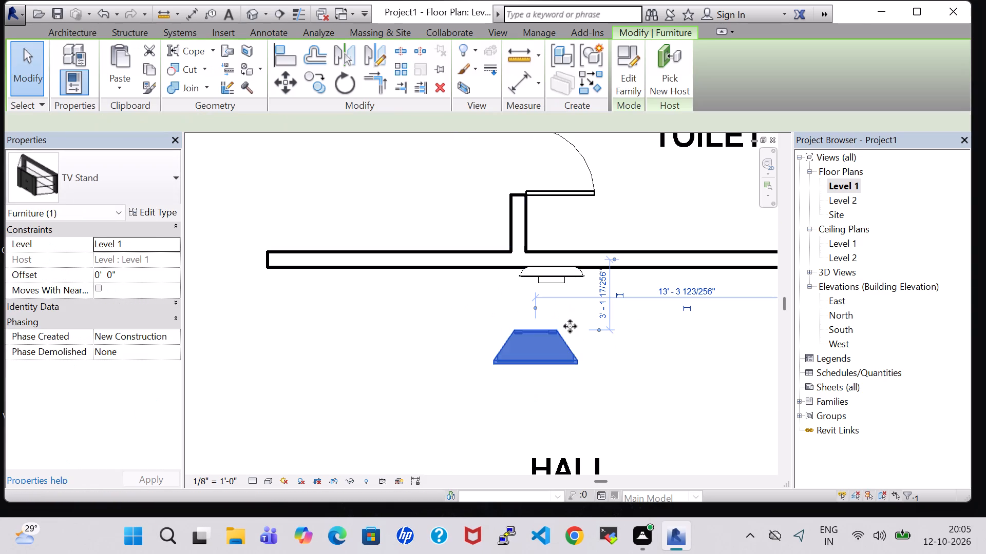
Move the hall TV stand up against the wall, centred under the flat screen TV.
key(Up)
key(Up)
key(Up)
key(Right)
key(Right)
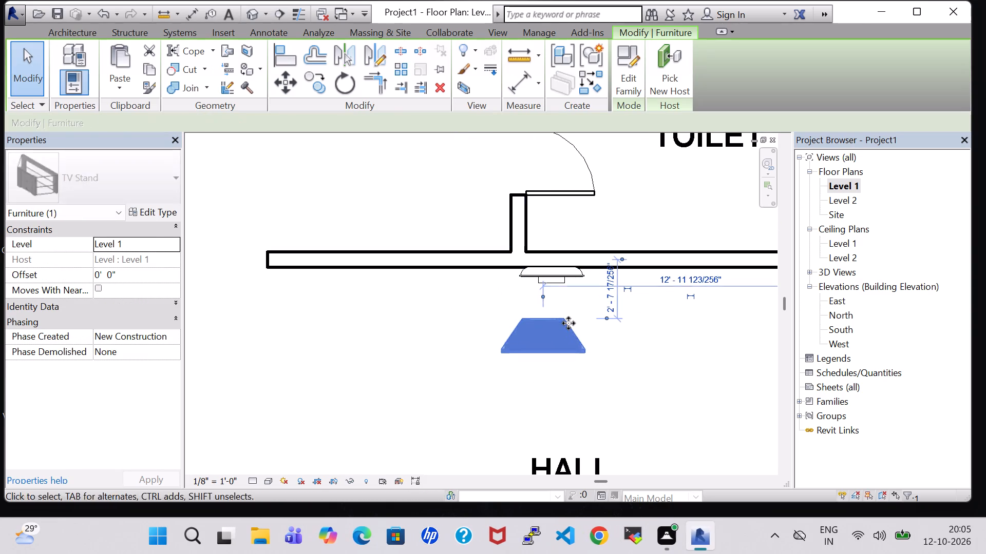
key(Right)
key(Right)
key(Right)
key(Down)
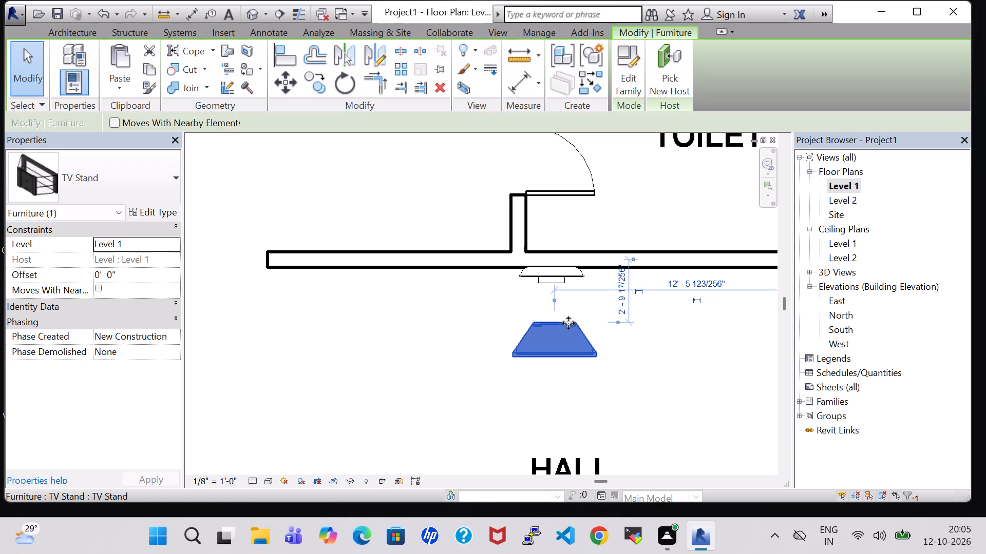
key(Left)
key(Up)
key(Up)
key(Up)
key(Up)
key(Up)
key(Up)
key(Up)
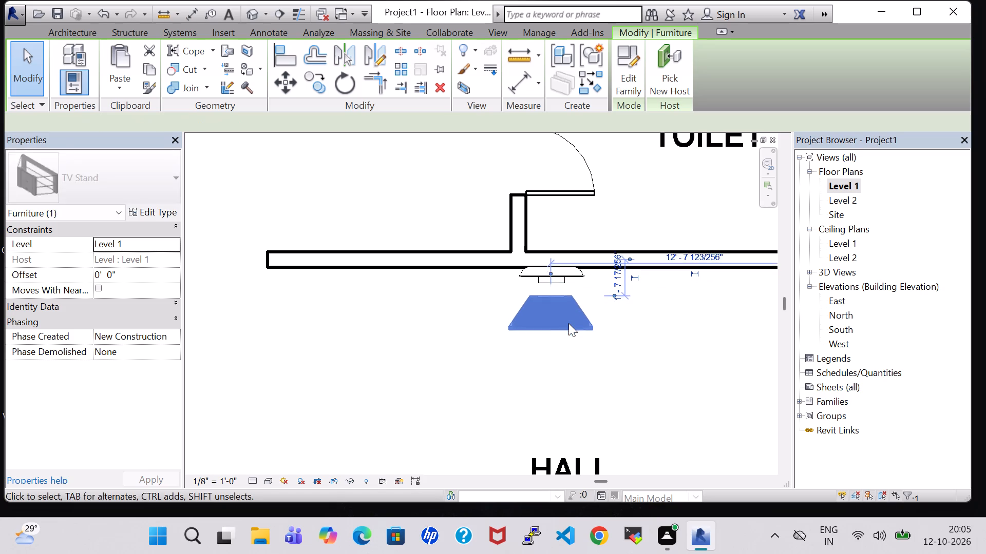
key(Up)
key(Up)
key(Up)
key(Up)
key(Up)
key(Up)
key(Up)
key(Up)
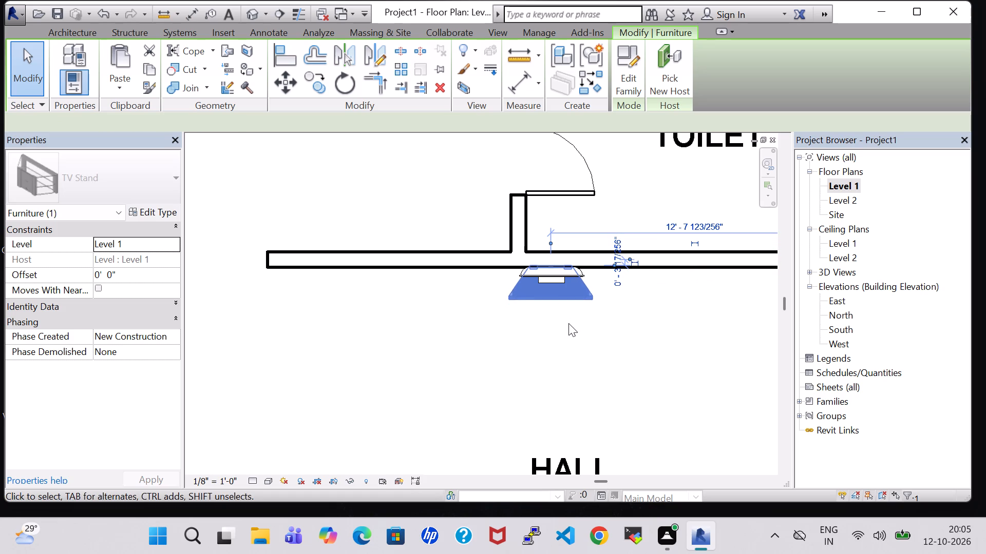
Examine the TVs and TV stands in the hall and bedrooms from several angles in the default 3D view.
click(259, 9)
scroll(574, 256, down, 2)
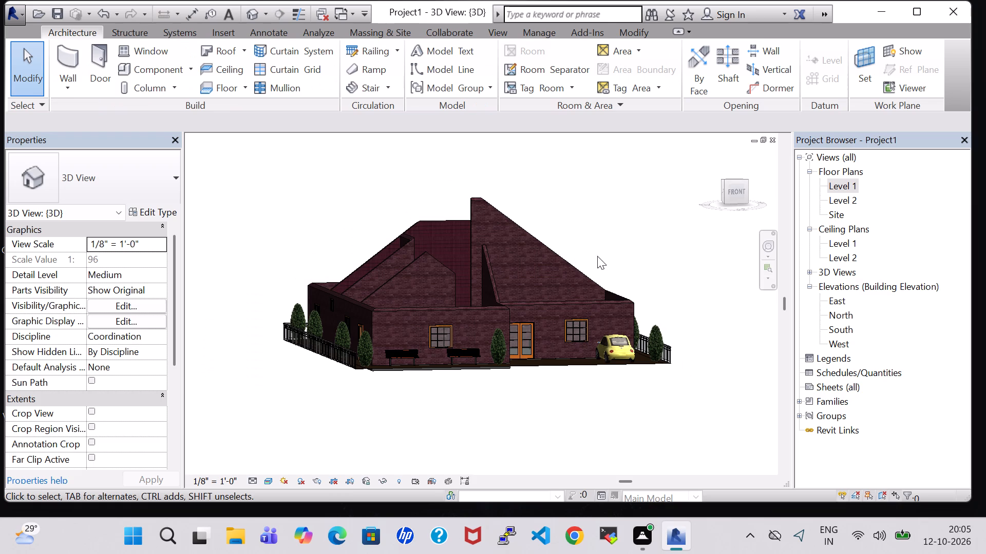
shift+middle_drag(666, 173, 656, 270)
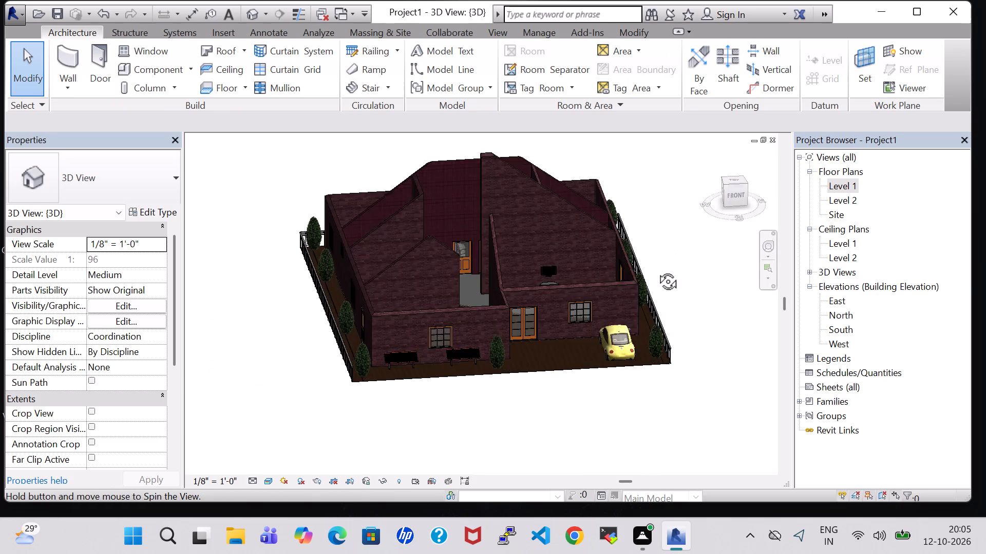
shift+middle_drag(656, 270, 659, 308)
scroll(574, 211, up, 4)
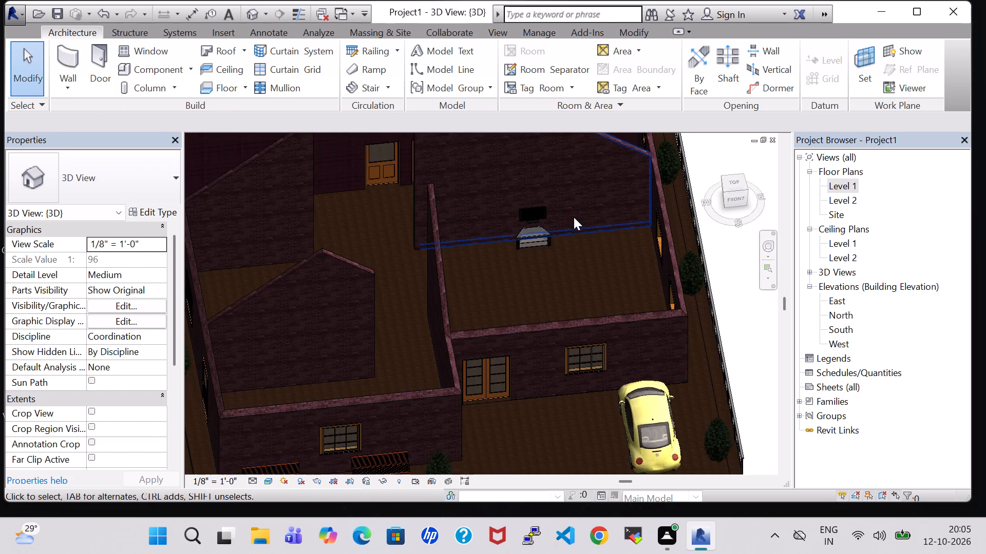
scroll(565, 262, up, 1)
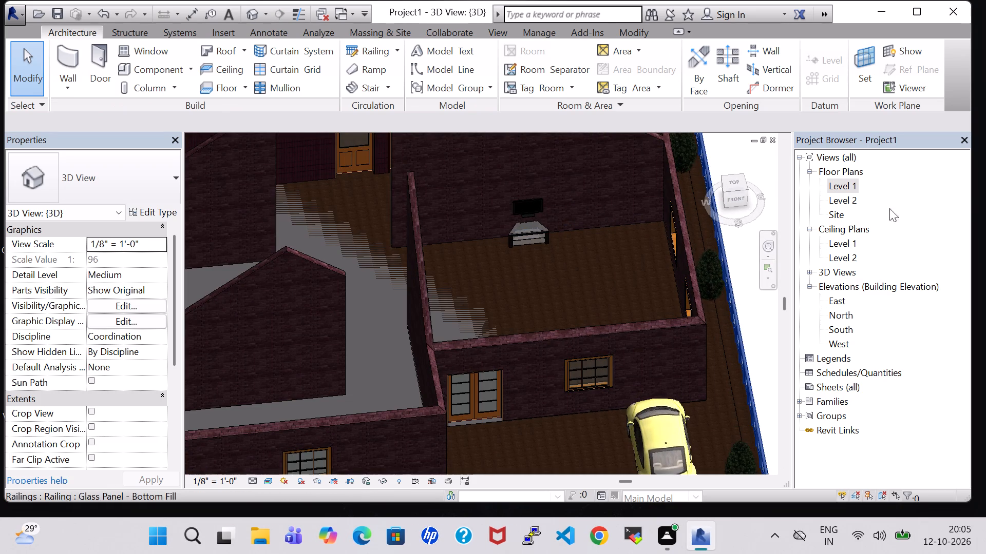
scroll(595, 255, down, 4)
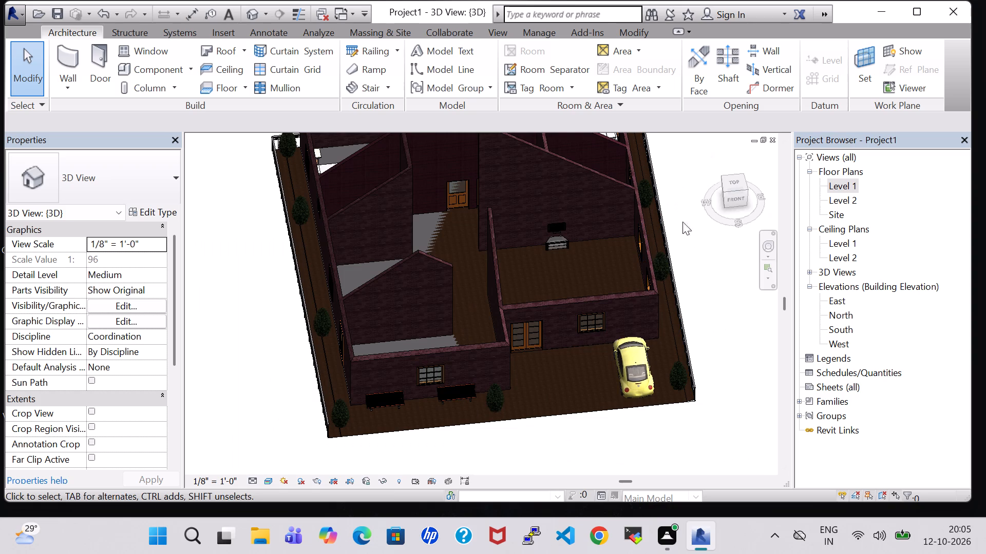
shift+middle_drag(693, 225, 672, 233)
middle_drag(672, 233, 430, 338)
shift+middle_drag(509, 242, 469, 327)
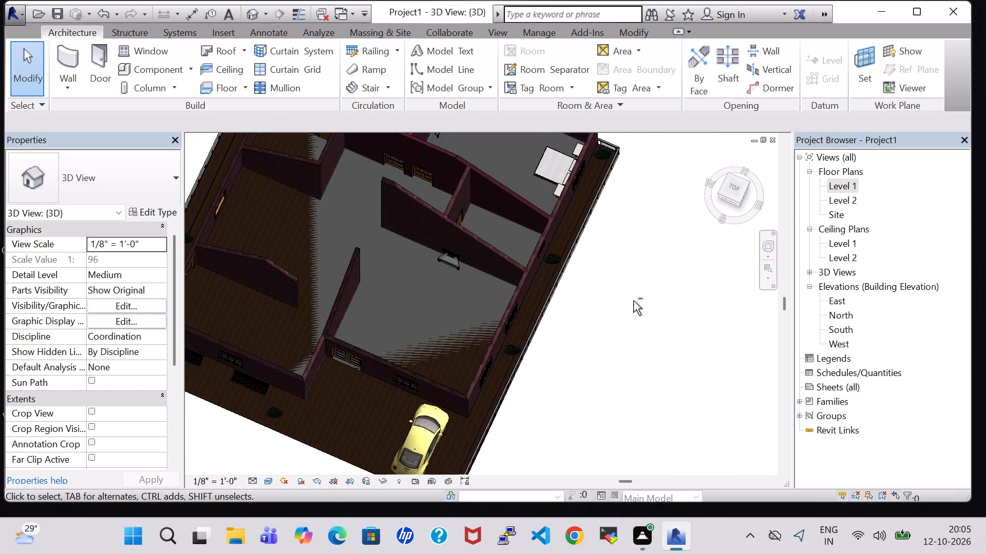
shift+middle_drag(633, 301, 575, 283)
shift+scroll(623, 303, down, 1)
middle_drag(640, 370, 517, 361)
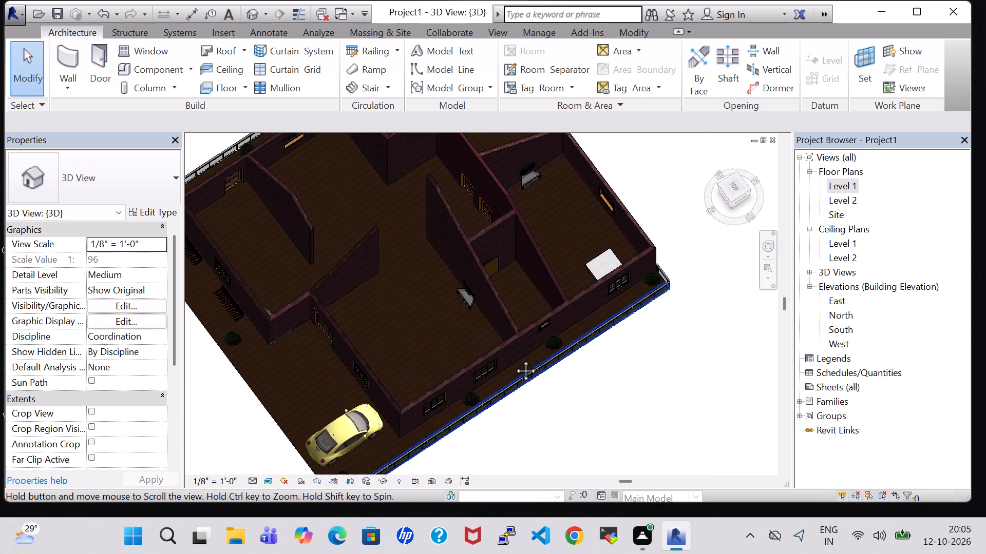
shift+middle_drag(624, 156, 633, 209)
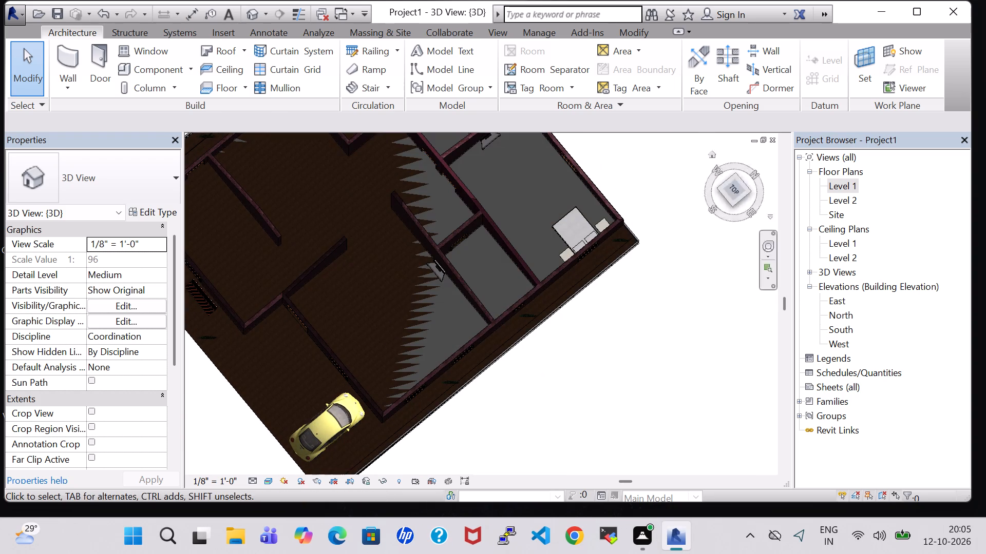
shift+middle_drag(639, 408, 662, 322)
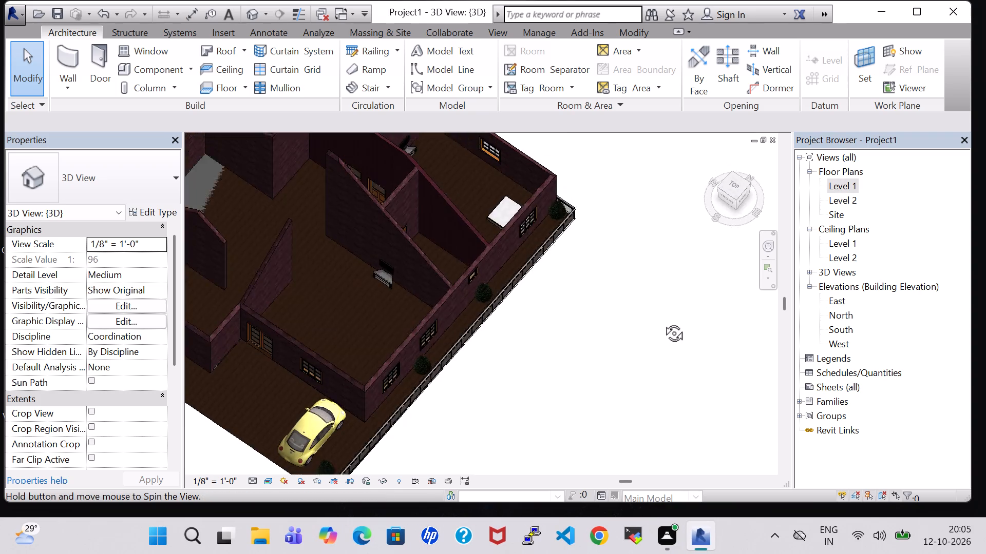
shift+middle_drag(662, 322, 651, 285)
middle_drag(595, 392, 606, 345)
middle_drag(590, 385, 686, 316)
shift+middle_drag(647, 347, 668, 307)
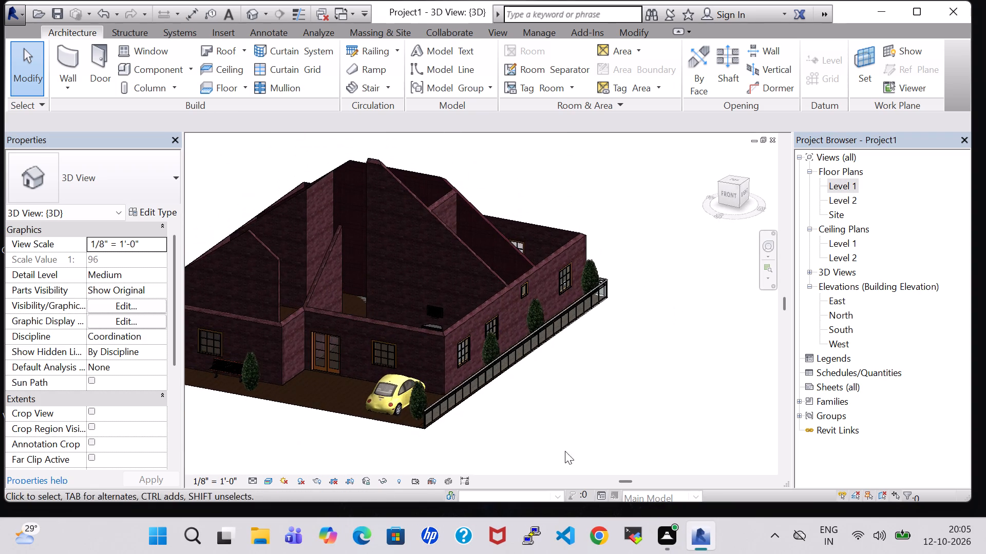
middle_drag(565, 451, 612, 432)
shift+middle_click(612, 432)
middle_drag(577, 371, 708, 354)
middle_drag(708, 354, 764, 380)
Return to the Level 1 floor plan and load the Dresser family from the Furniture Storage folder.
double_click(844, 187)
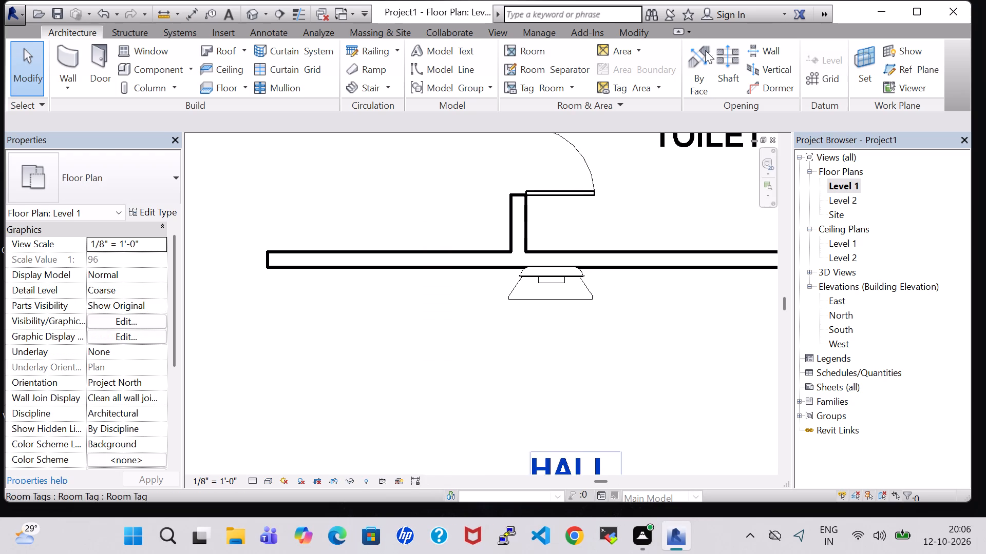
scroll(524, 214, down, 7)
middle_drag(583, 268, 551, 343)
scroll(574, 287, down, 4)
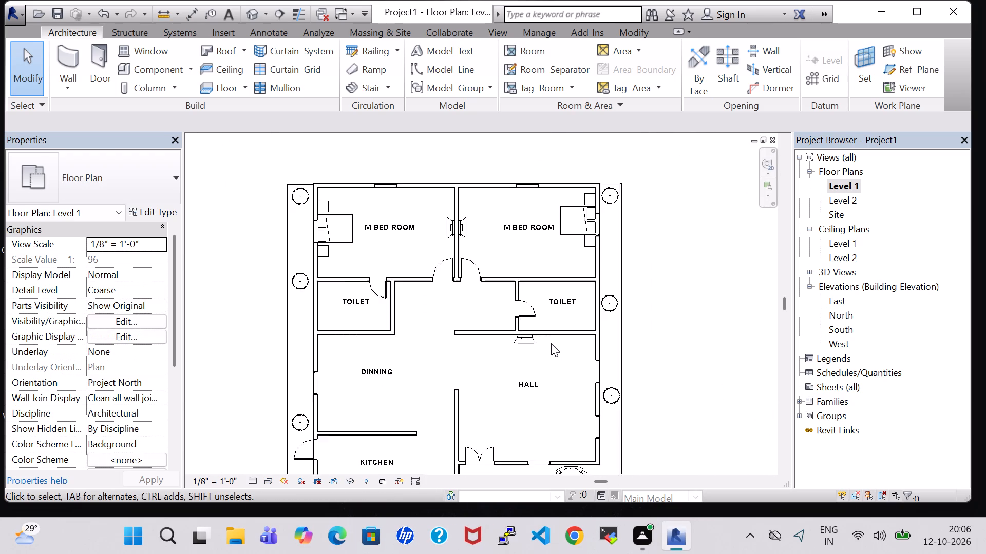
click(160, 68)
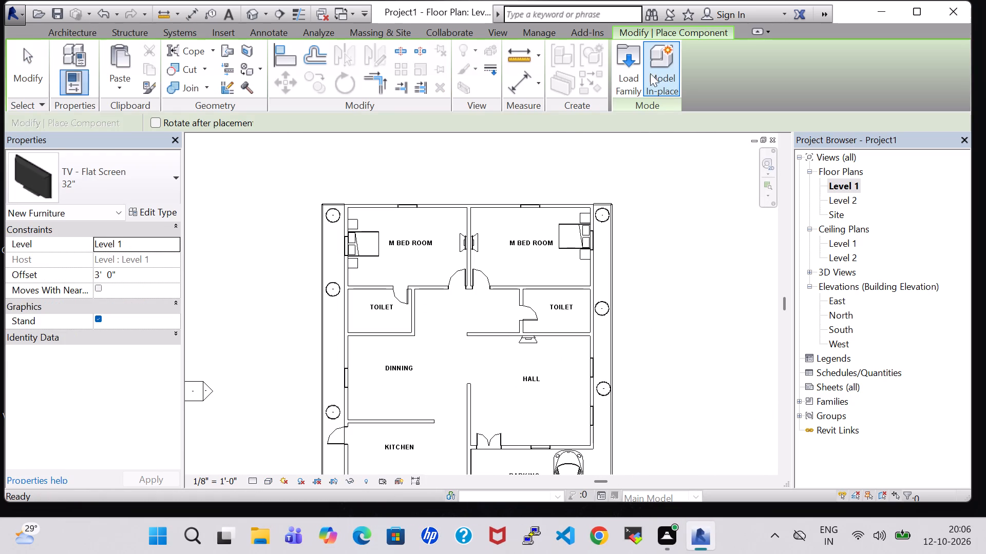
click(623, 65)
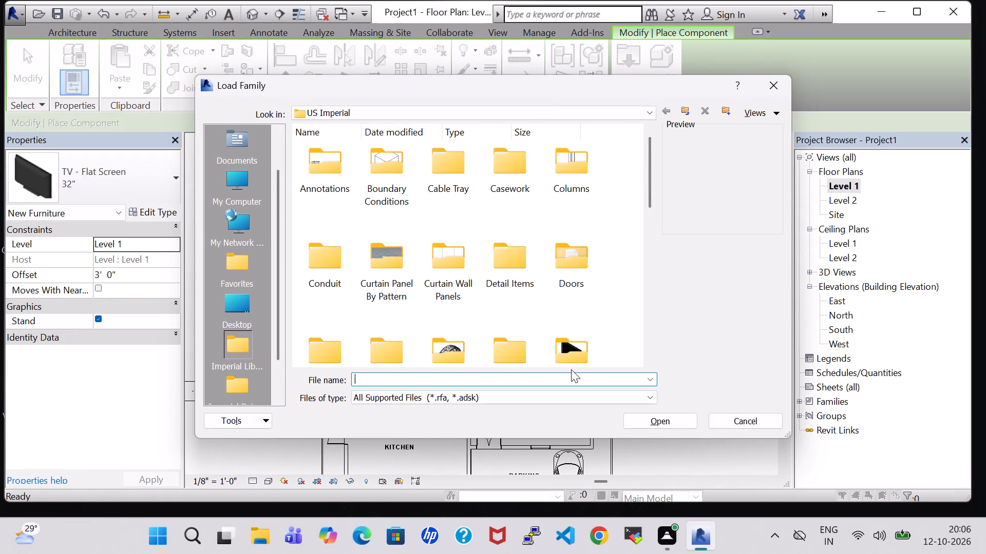
click(571, 369)
double_click(571, 361)
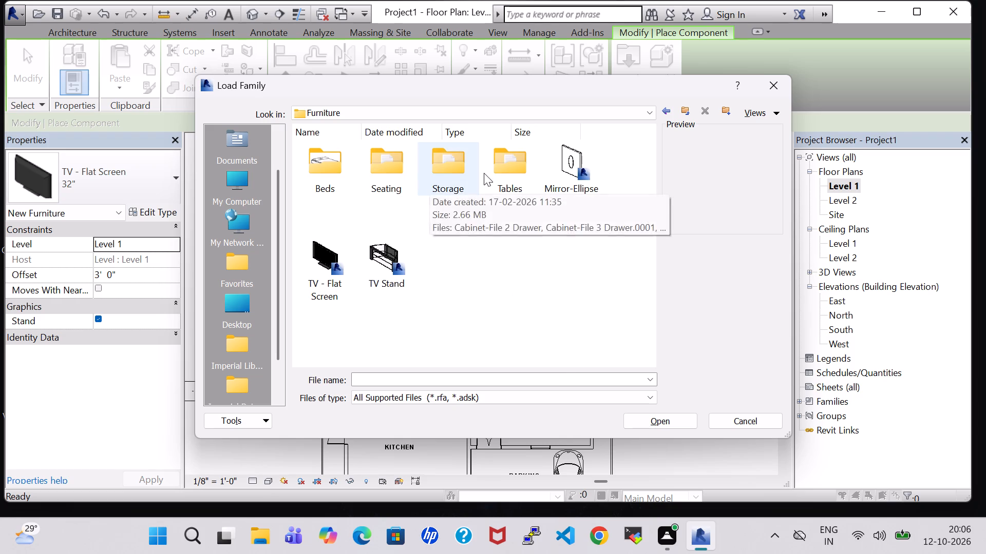
double_click(451, 171)
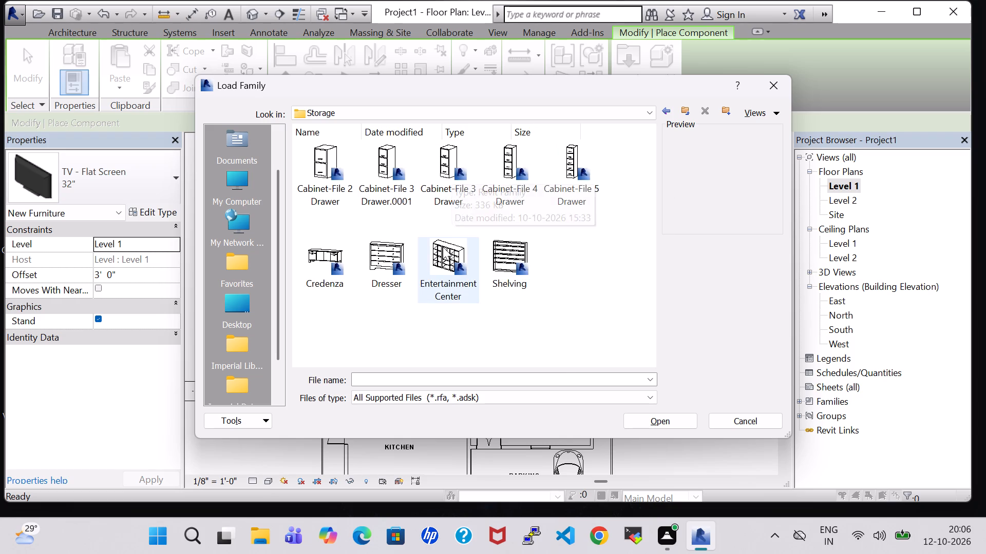
click(399, 248)
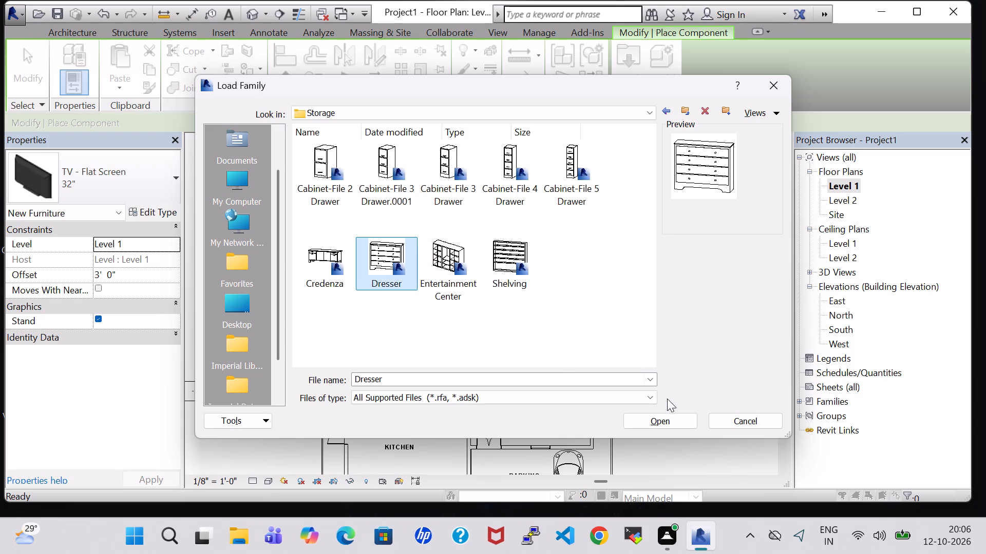
click(668, 421)
Place four 48" x 72" x 24" dressers, one against the exterior window wall and one against the toilet-side wall of each M BED ROOM.
scroll(415, 282, up, 6)
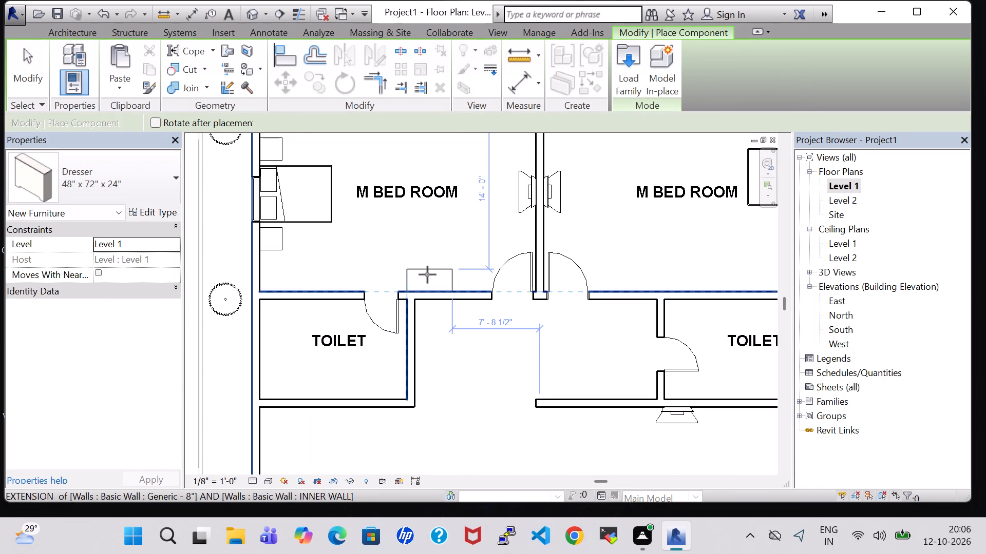
click(436, 274)
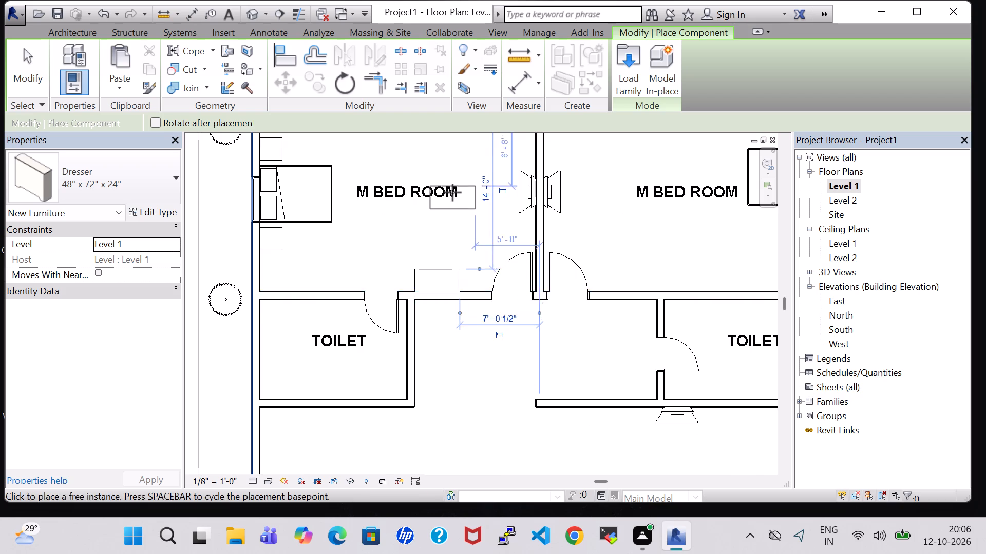
scroll(452, 192, down, 3)
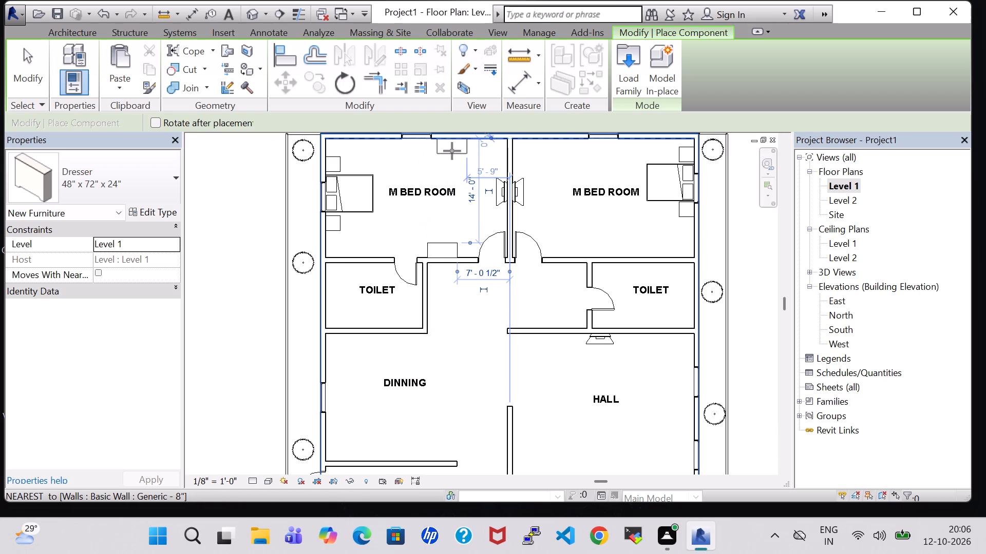
click(452, 151)
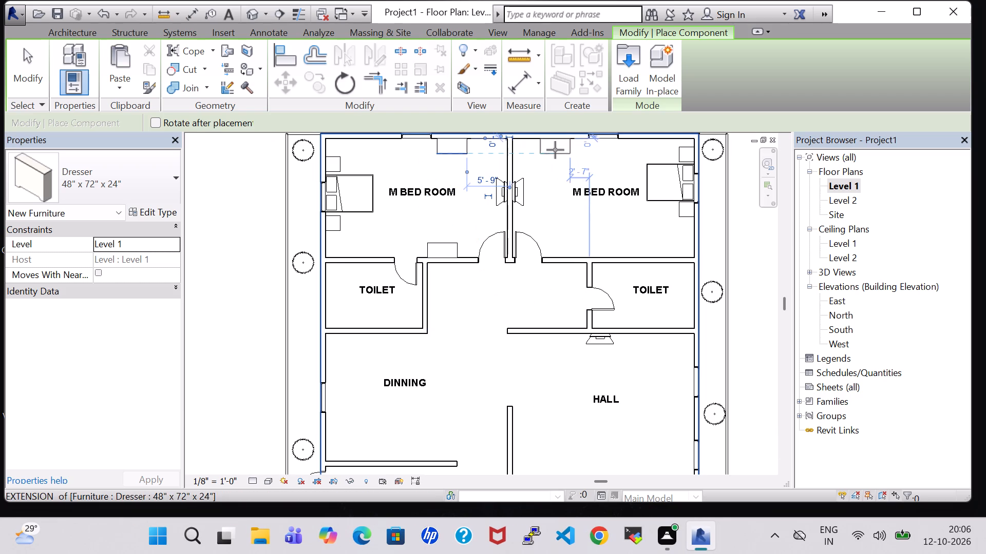
click(555, 150)
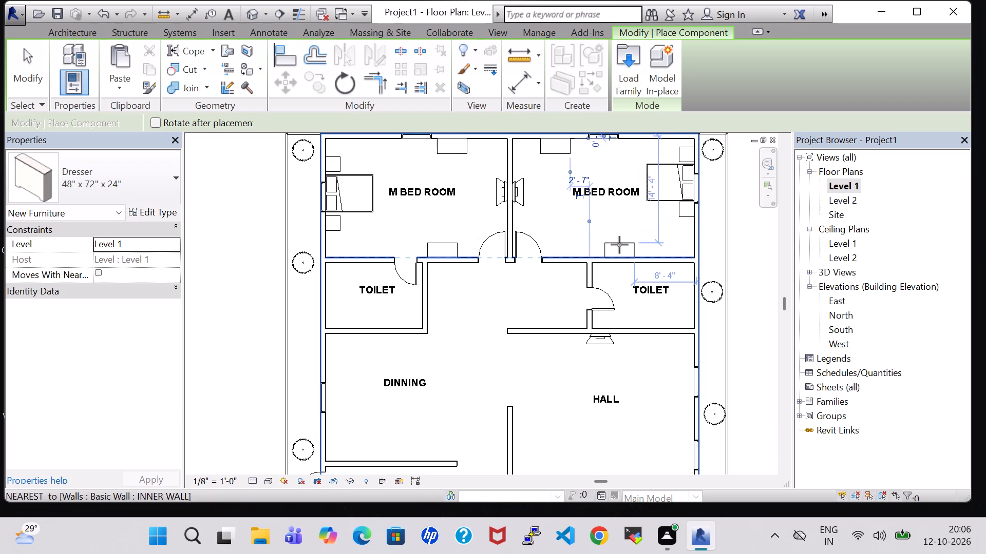
click(619, 245)
key(Escape)
key(Escape)
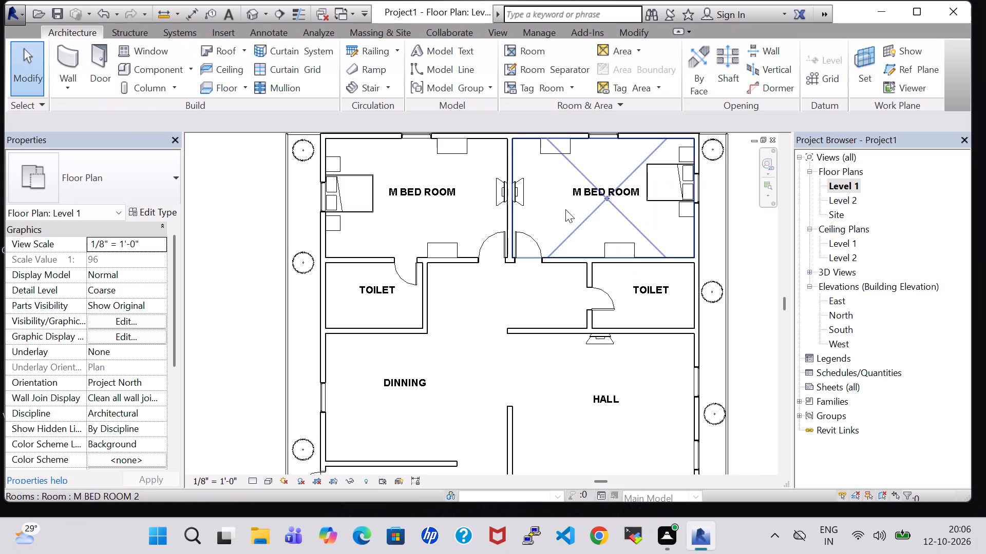
In the default 3D view, rotate the toilet-side dresser in the dining-side bedroom a half turn so its drawers face the room.
click(253, 11)
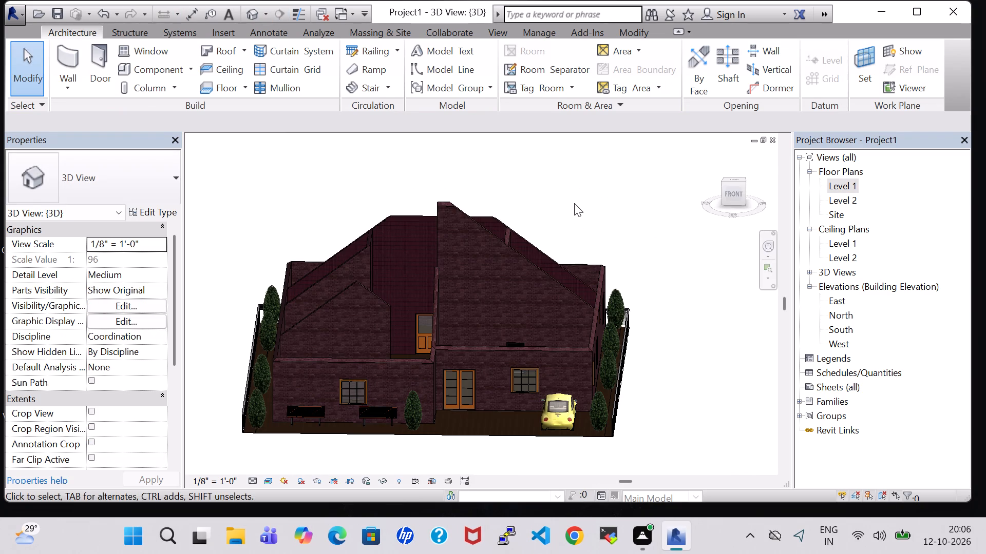
shift+middle_drag(574, 203, 600, 309)
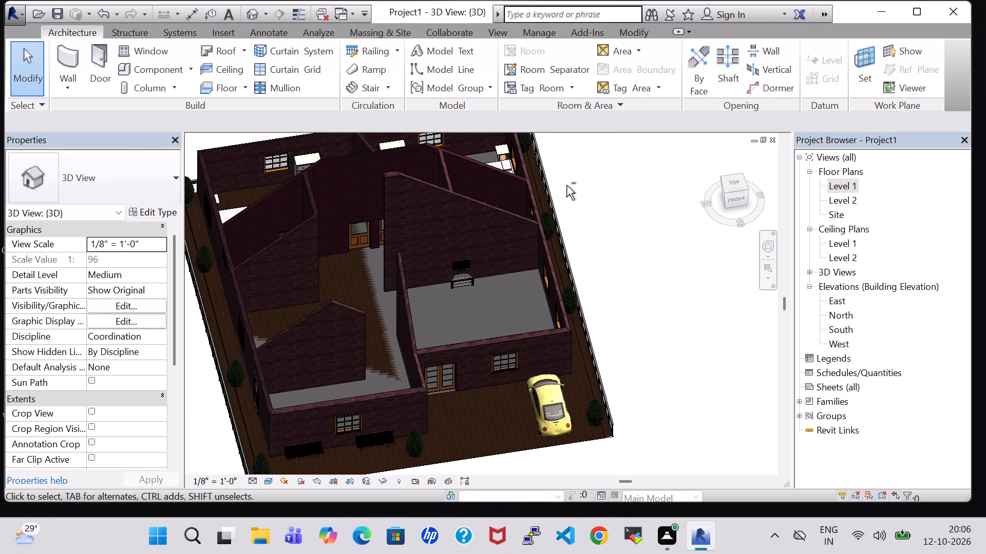
shift+middle_drag(566, 185, 597, 246)
shift+middle_drag(561, 218, 609, 236)
shift+middle_drag(671, 427, 669, 395)
scroll(669, 395, down, 1)
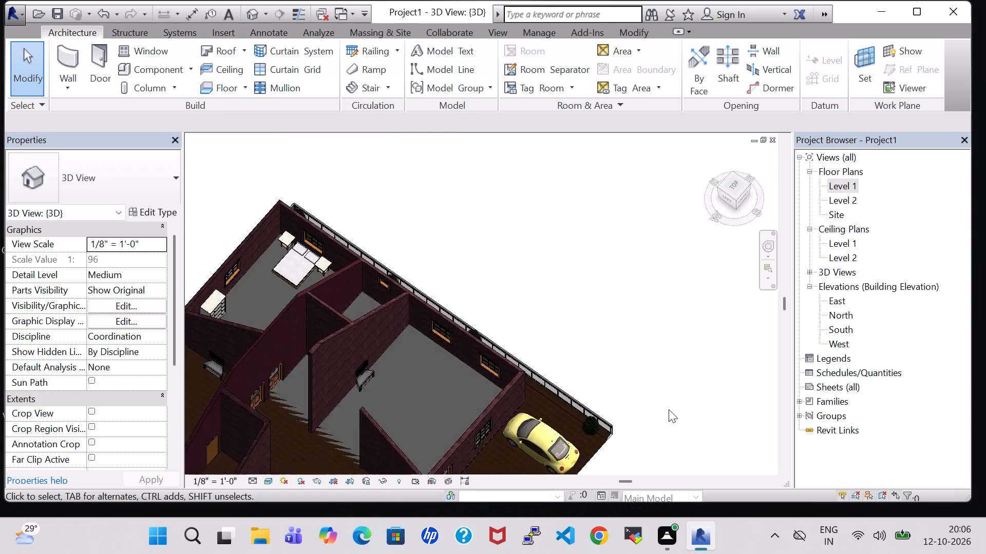
middle_drag(669, 414, 681, 311)
shift+middle_drag(651, 378, 658, 368)
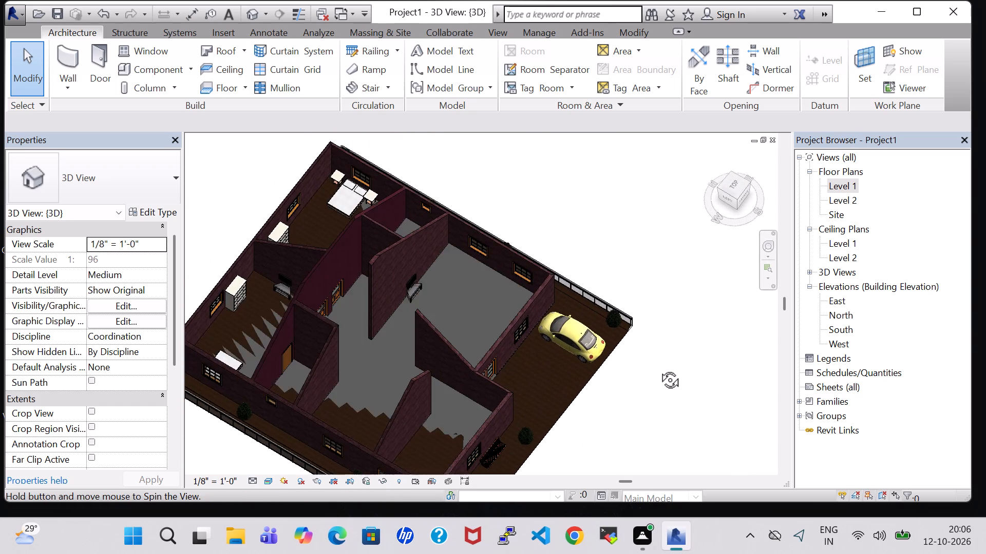
shift+middle_drag(658, 368, 652, 342)
shift+middle_drag(629, 432, 673, 373)
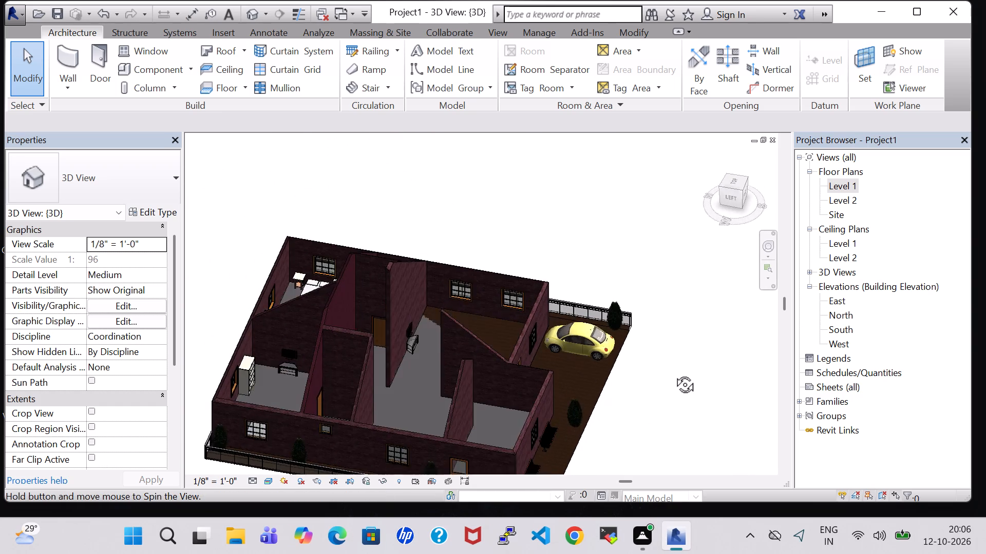
shift+middle_drag(673, 373, 672, 357)
middle_drag(604, 428, 678, 430)
click(460, 451)
key(space)
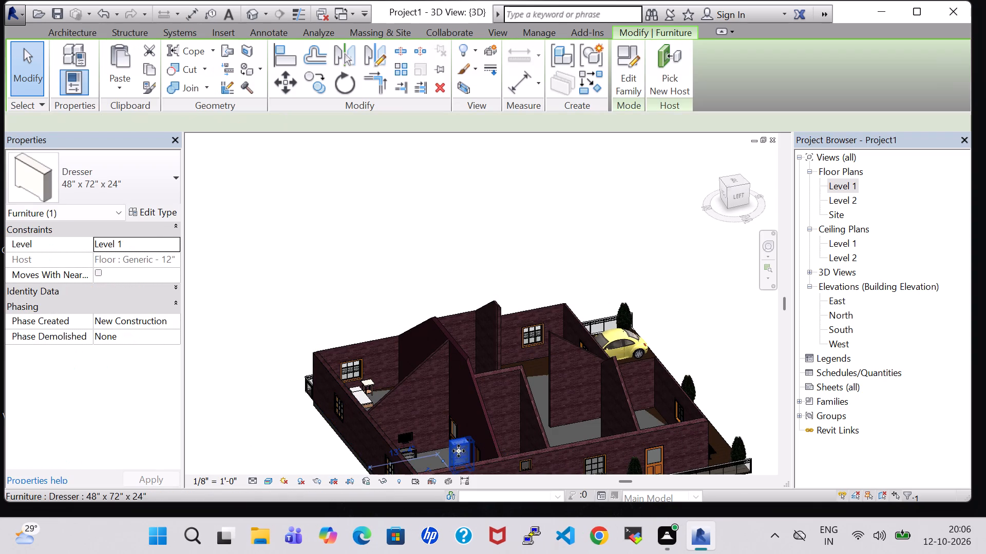
key(space)
click(489, 250)
Rotate the toilet-side dresser in the hall-side bedroom a half turn so its drawers face the room.
middle_drag(395, 226, 413, 231)
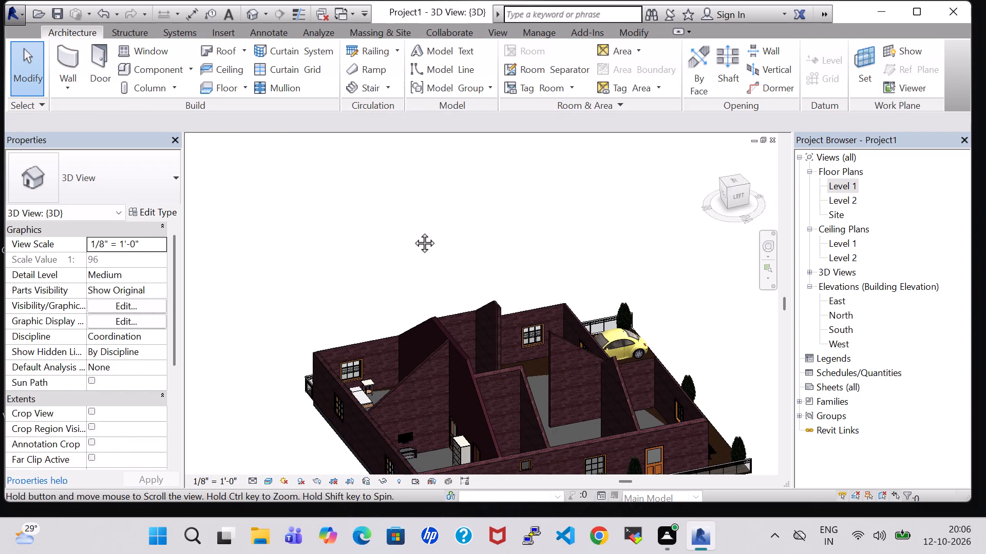
middle_drag(413, 231, 454, 277)
shift+middle_drag(453, 203, 485, 273)
middle_drag(601, 333, 477, 226)
middle_click(477, 226)
middle_drag(454, 205, 446, 194)
middle_click(446, 194)
click(394, 408)
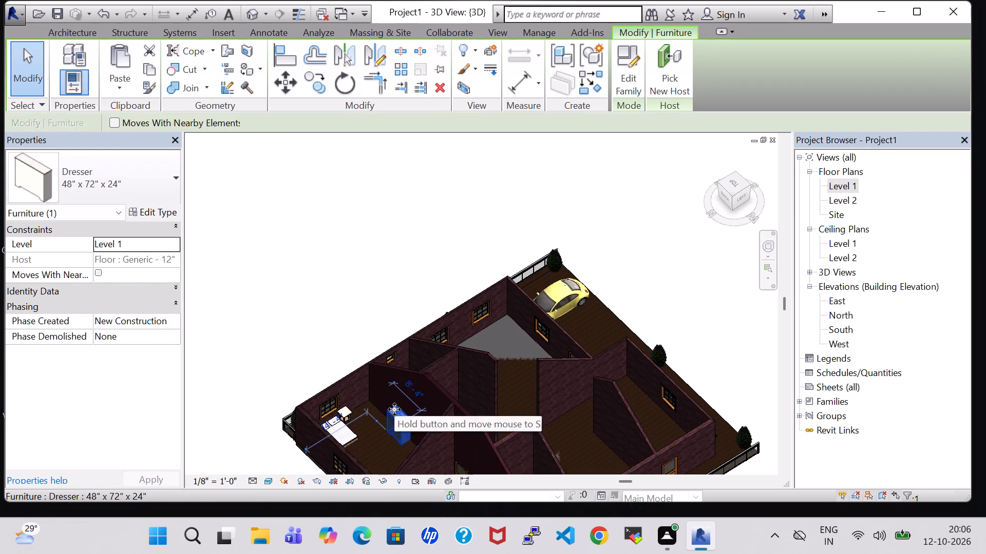
key(space)
key(space)
click(422, 232)
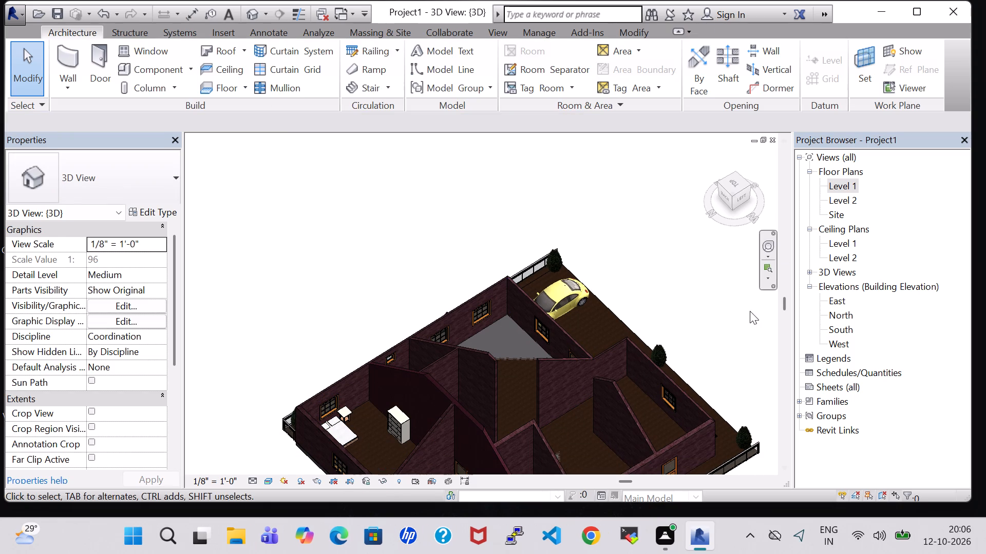
Examine the orientation of the dressers in both bedrooms from several angles in 3D.
scroll(696, 362, down, 1)
middle_drag(696, 362, 674, 258)
middle_drag(659, 426, 605, 413)
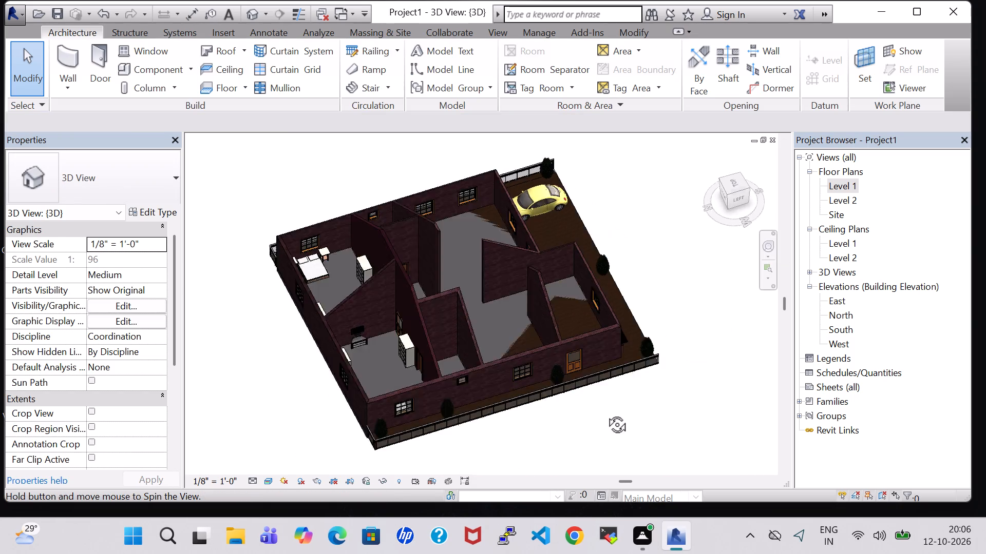
middle_drag(605, 413, 580, 405)
middle_drag(601, 255, 708, 299)
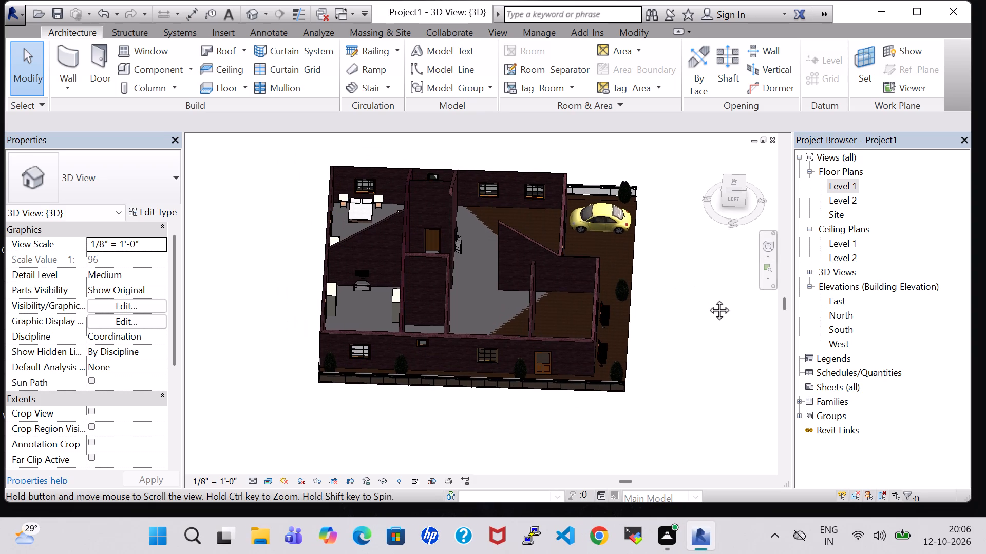
middle_drag(708, 299, 708, 299)
Return to the Level 1 floor plan and load the Chair-Corbu family from the Furniture Seating folder, ready for placement.
double_click(840, 189)
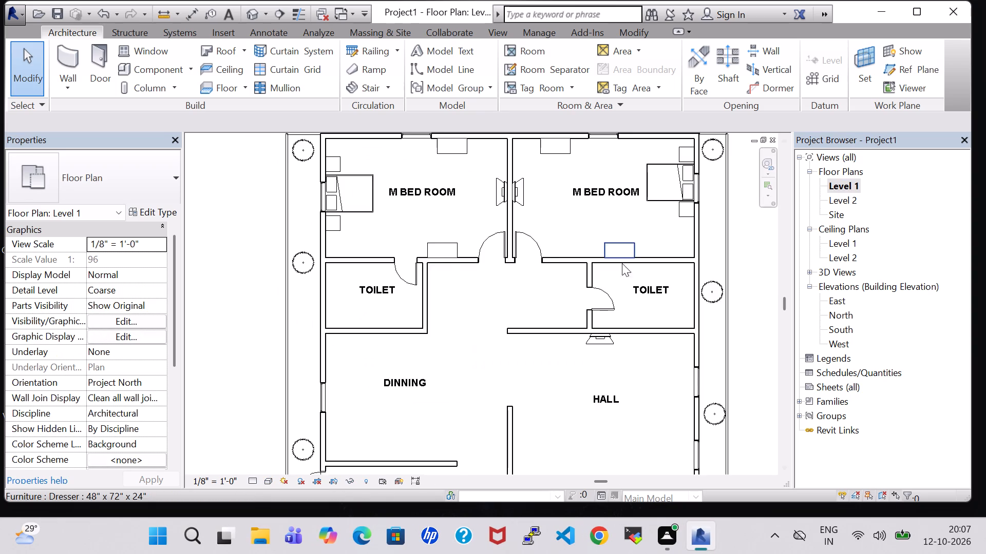
scroll(611, 264, down, 6)
middle_drag(691, 290, 638, 284)
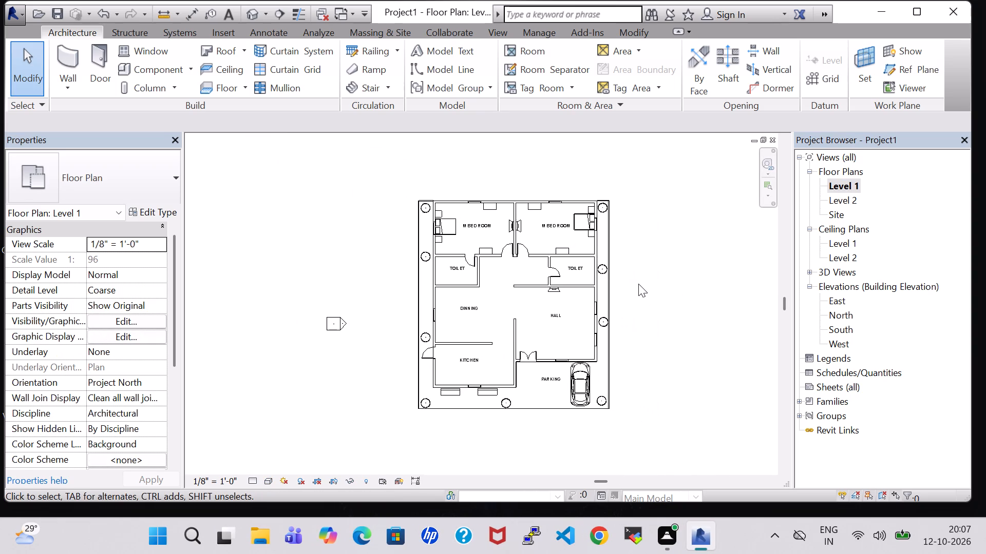
scroll(638, 284, up, 3)
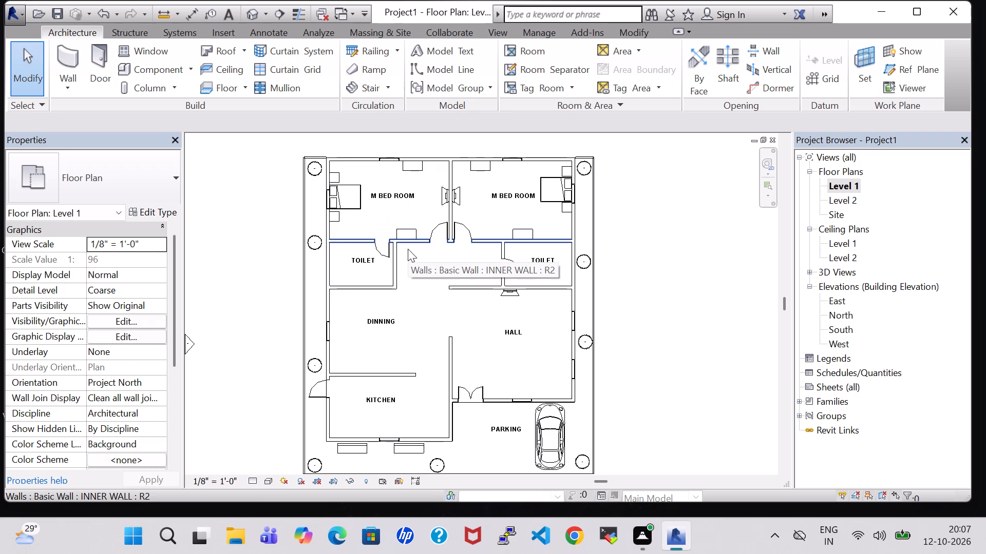
scroll(408, 253, down, 1)
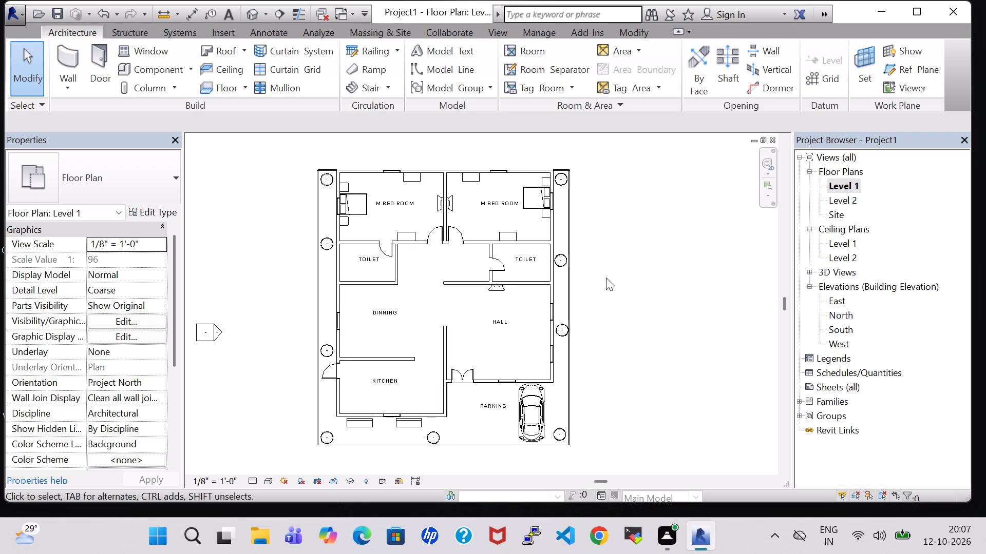
middle_drag(606, 278, 627, 338)
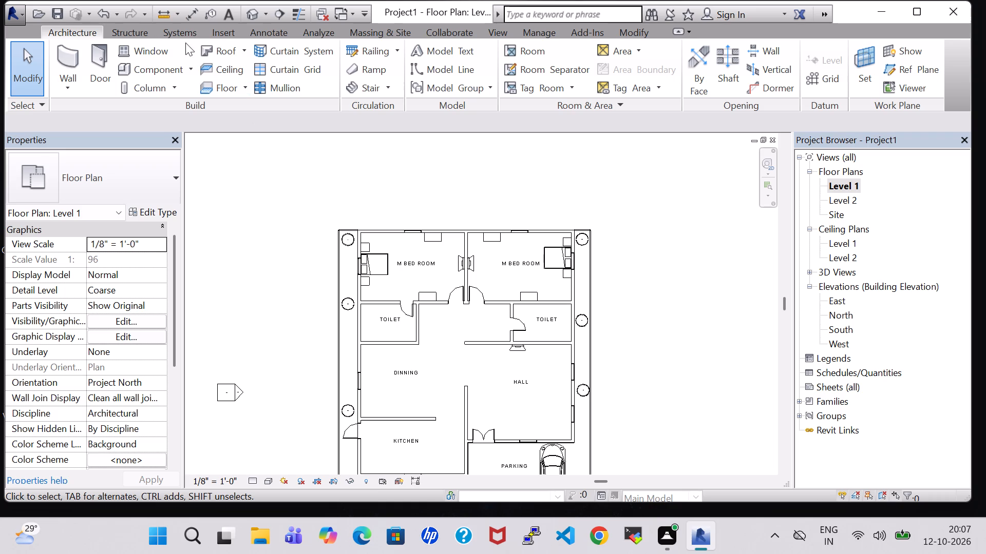
click(161, 66)
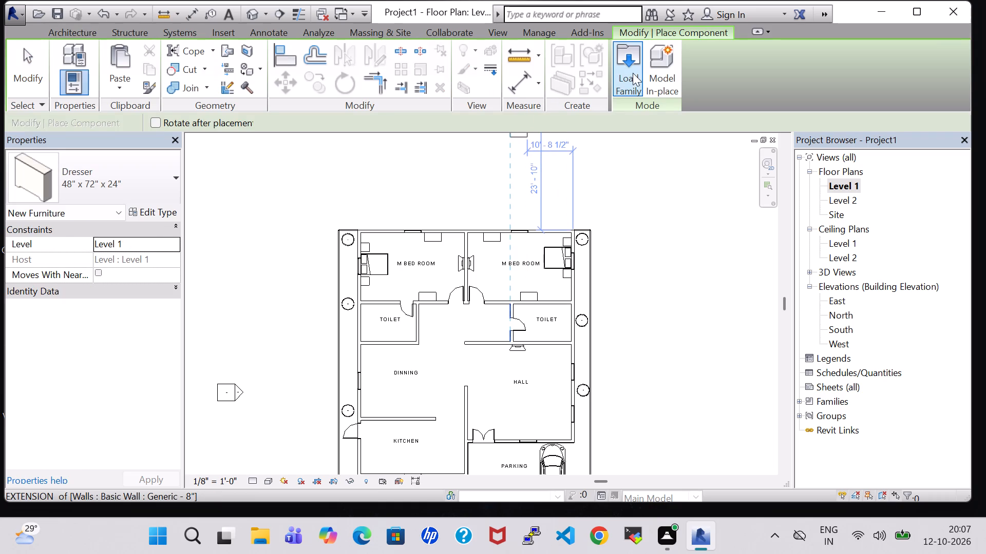
click(635, 73)
scroll(544, 190, down, 3)
scroll(544, 191, up, 2)
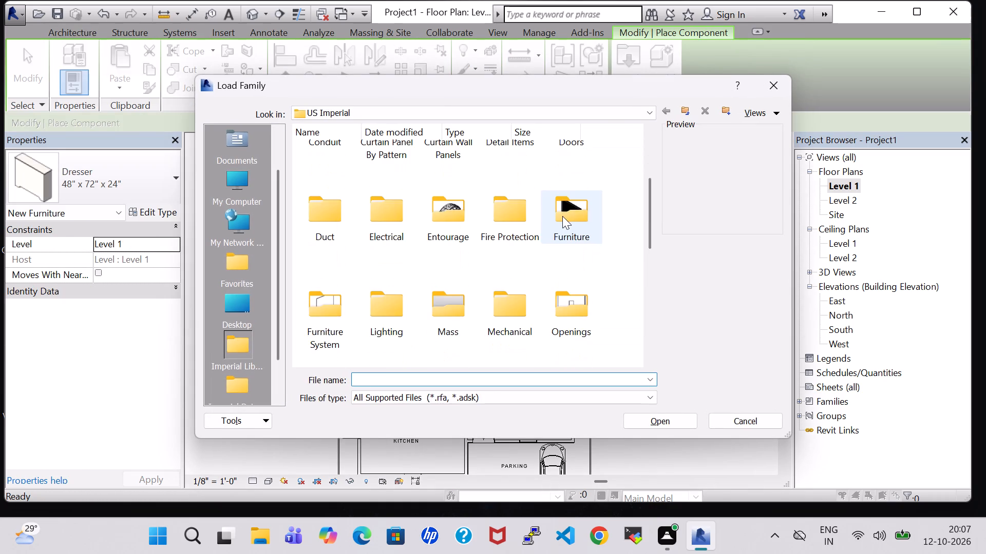
double_click(562, 216)
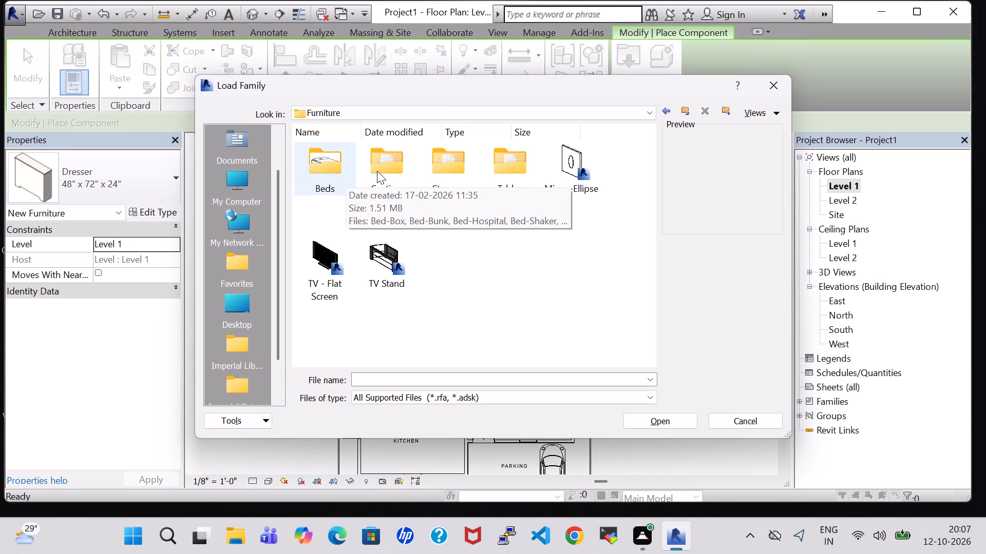
double_click(377, 171)
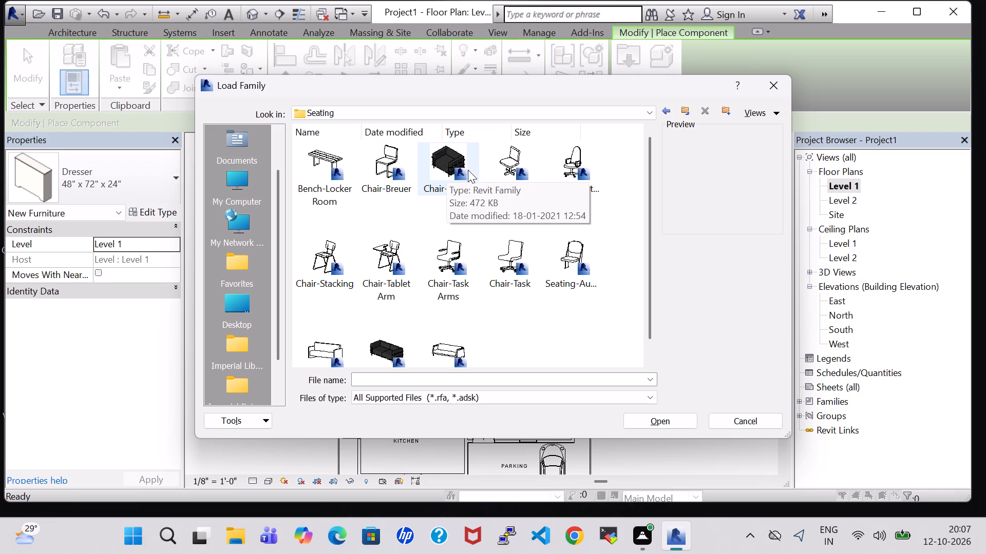
click(446, 183)
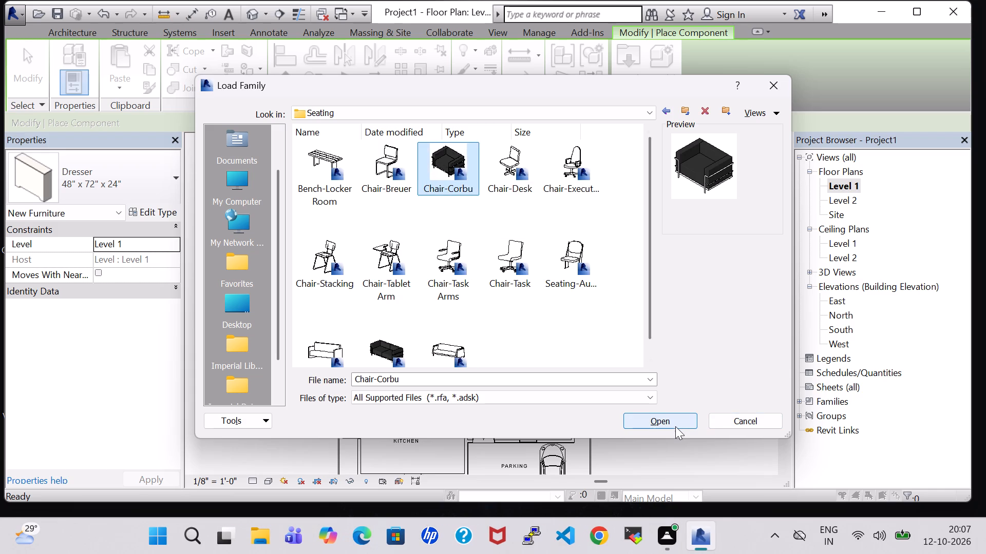
click(675, 426)
scroll(522, 268, up, 4)
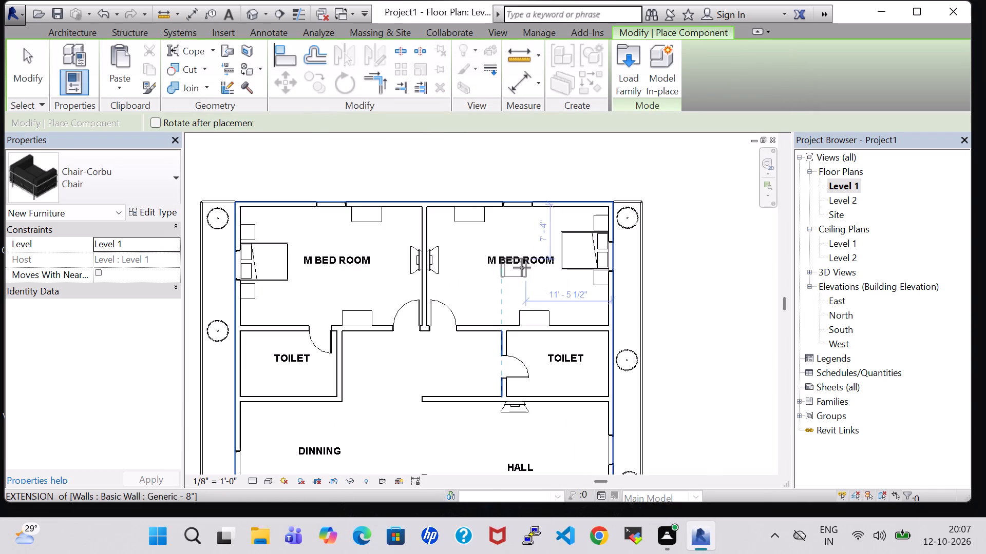
Place one Chair-Corbu in each master bedroom, against the exterior window wall beside the dresser, and finish placing chairs.
scroll(522, 268, up, 3)
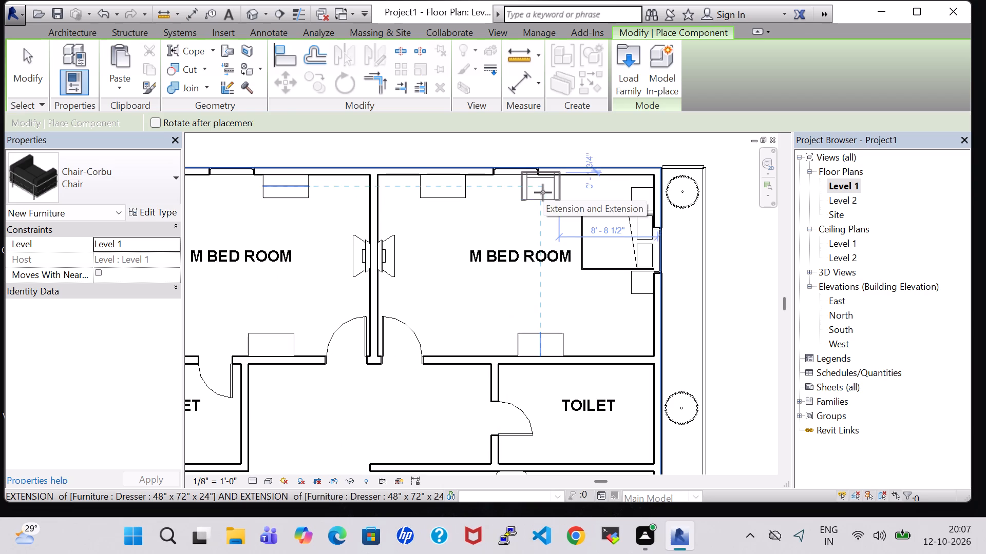
click(541, 194)
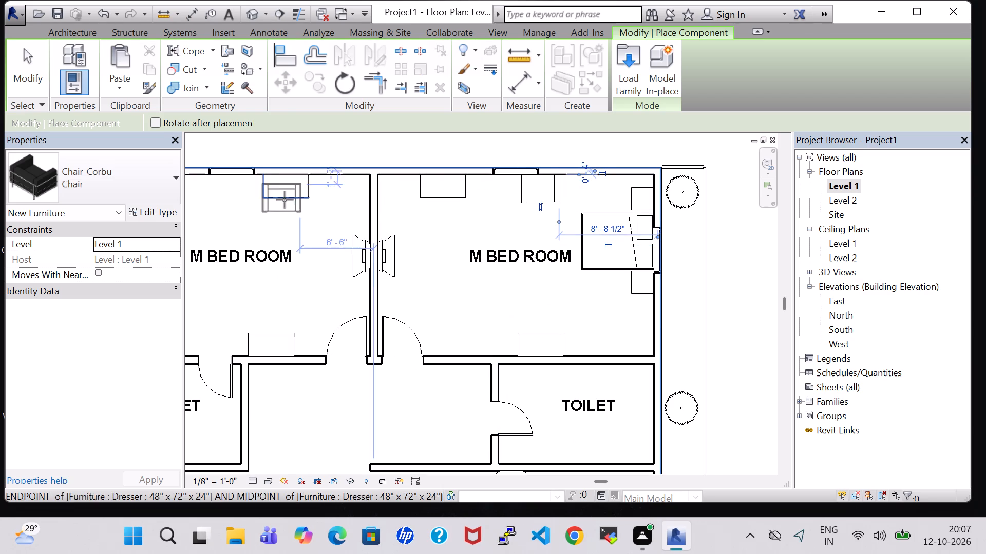
middle_drag(325, 229, 458, 232)
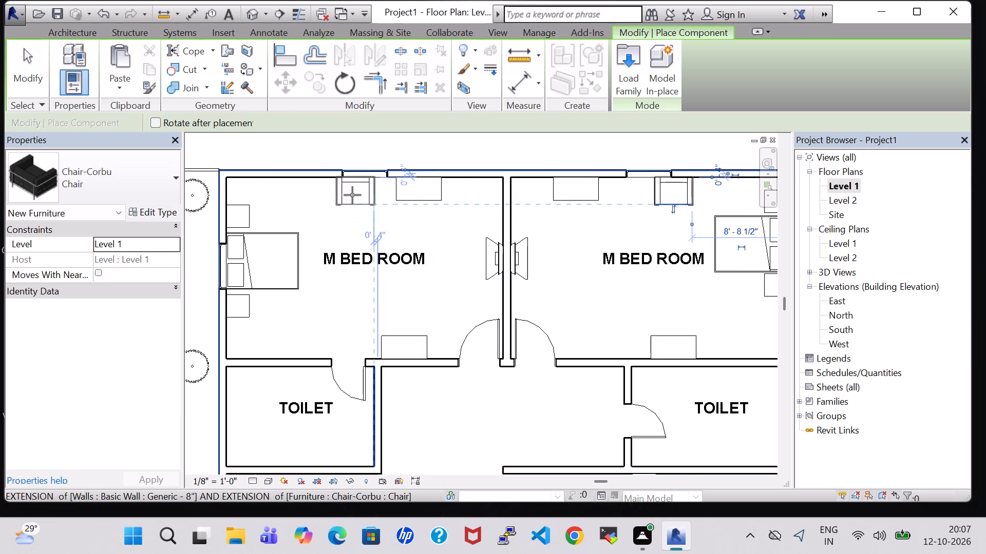
click(345, 195)
scroll(396, 258, down, 1)
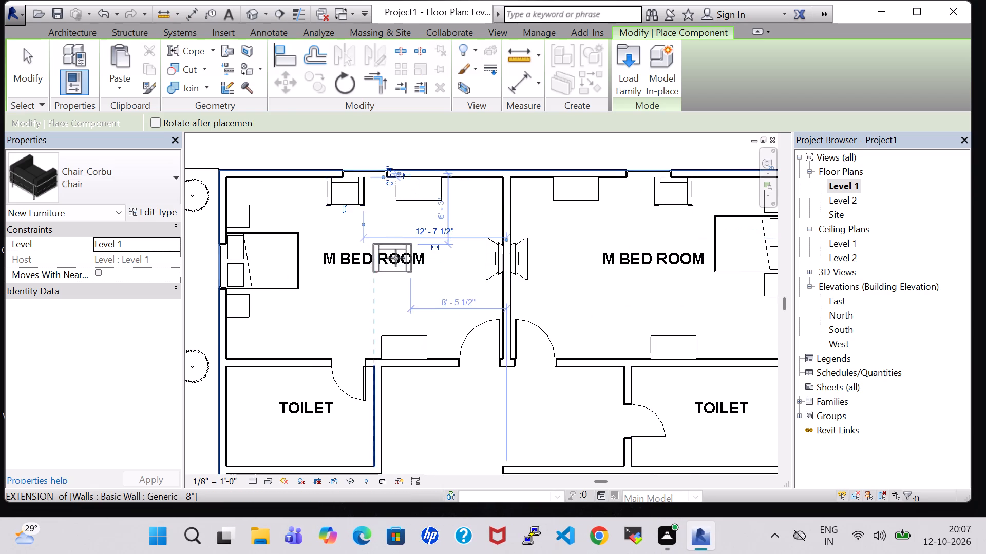
scroll(396, 258, down, 1)
key(Escape)
key(Escape)
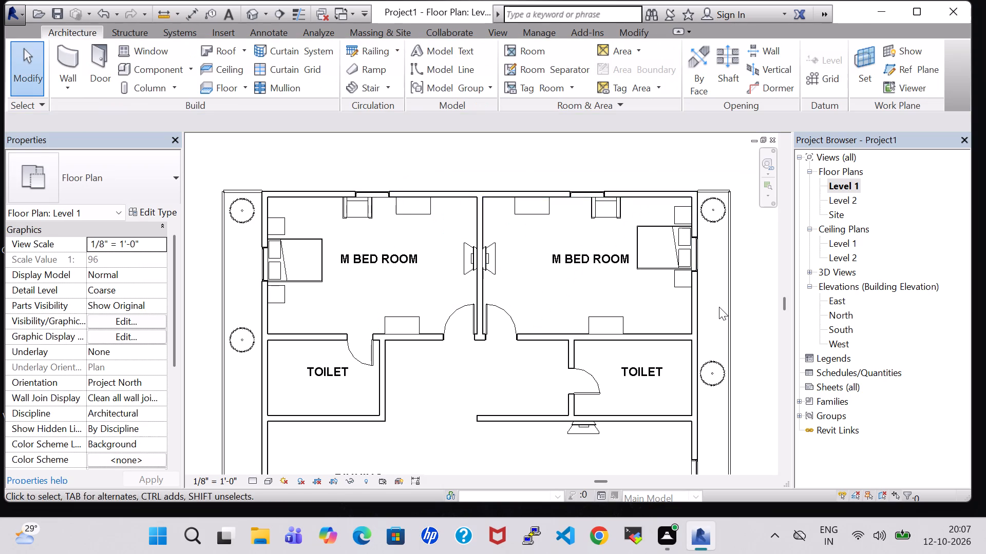
Load the Tub-Free Standing-3D family from the Plumbing > Architectural > Fixtures > Bathtubs folder as a new component.
scroll(719, 307, down, 1)
middle_drag(750, 316, 724, 282)
scroll(724, 282, down, 1)
middle_drag(724, 282, 703, 274)
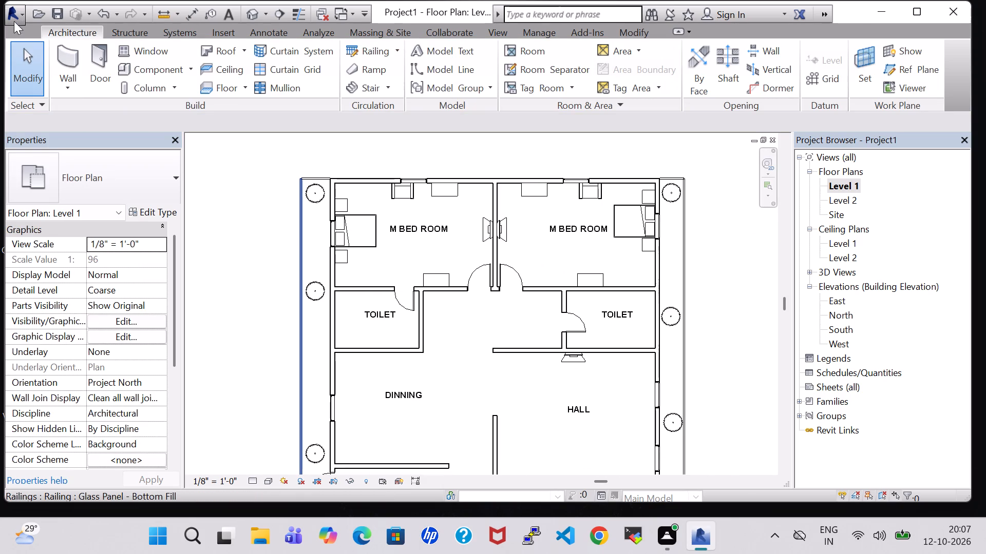
click(141, 77)
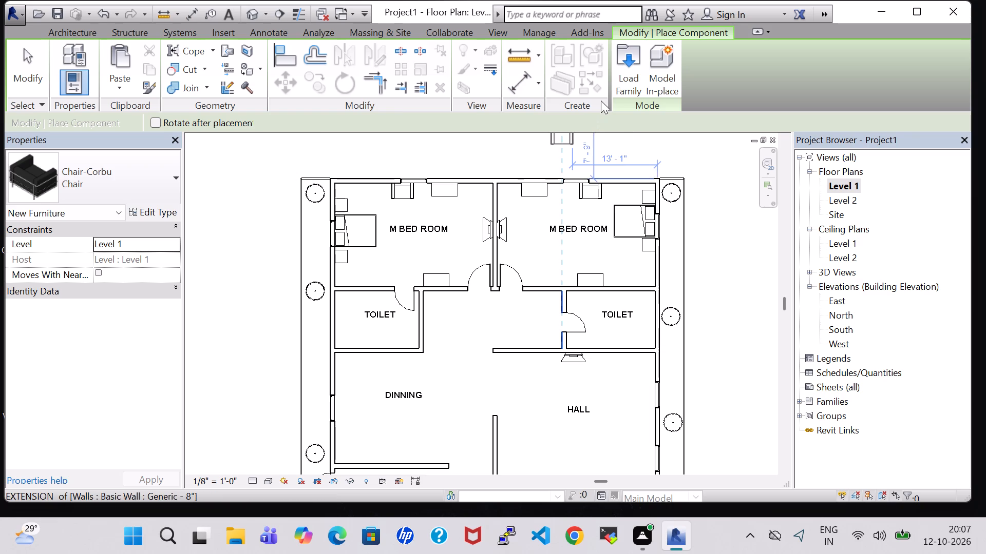
key(Escape)
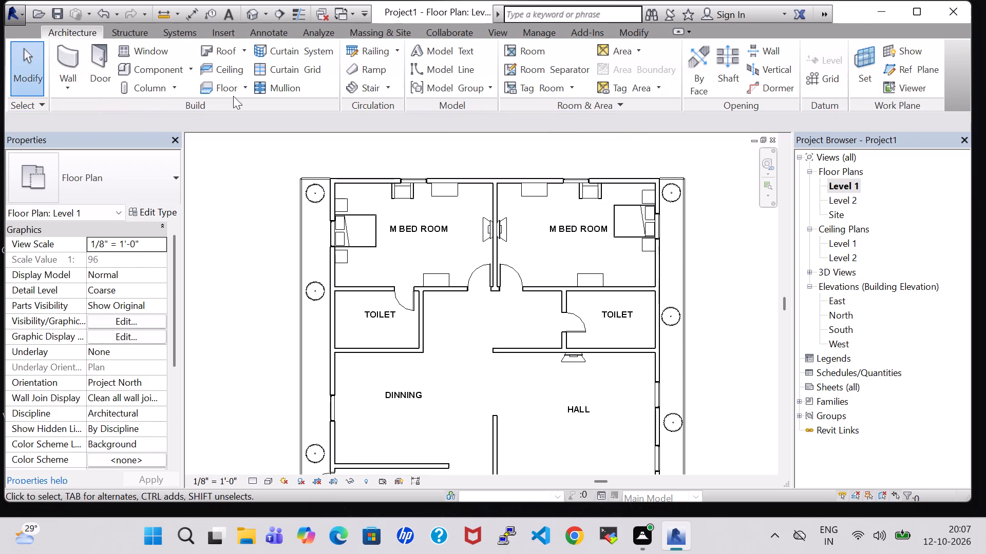
click(156, 70)
click(628, 74)
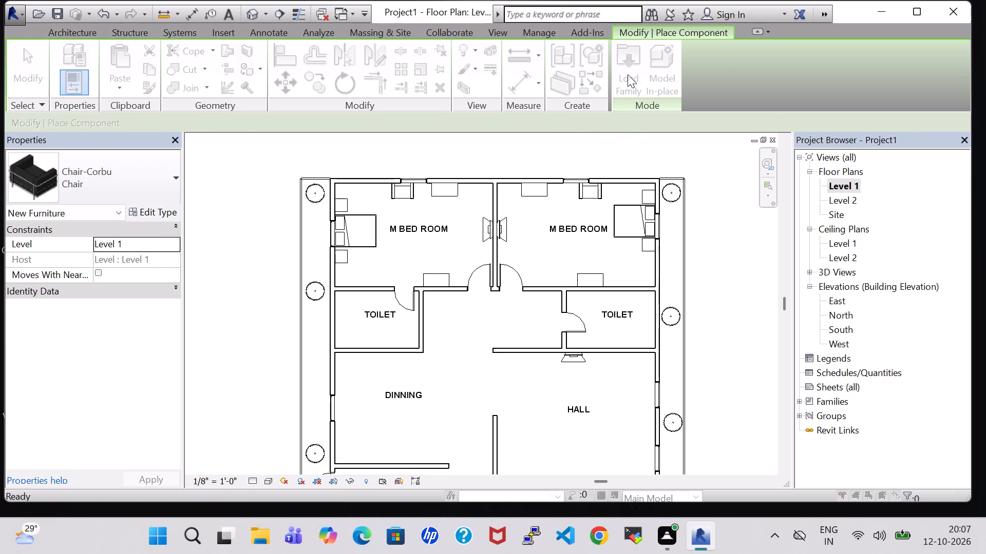
scroll(592, 264, down, 2)
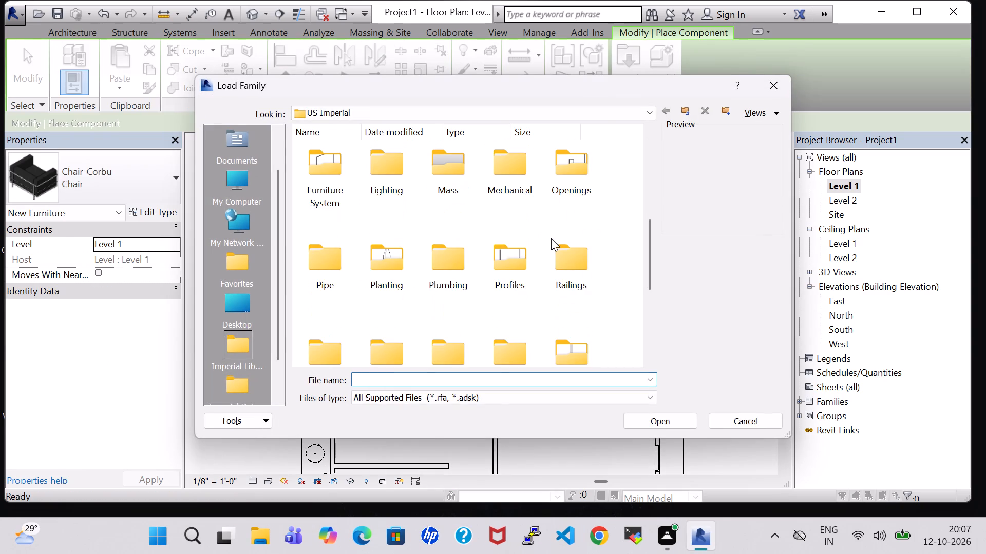
scroll(550, 241, down, 2)
scroll(539, 241, up, 2)
double_click(448, 327)
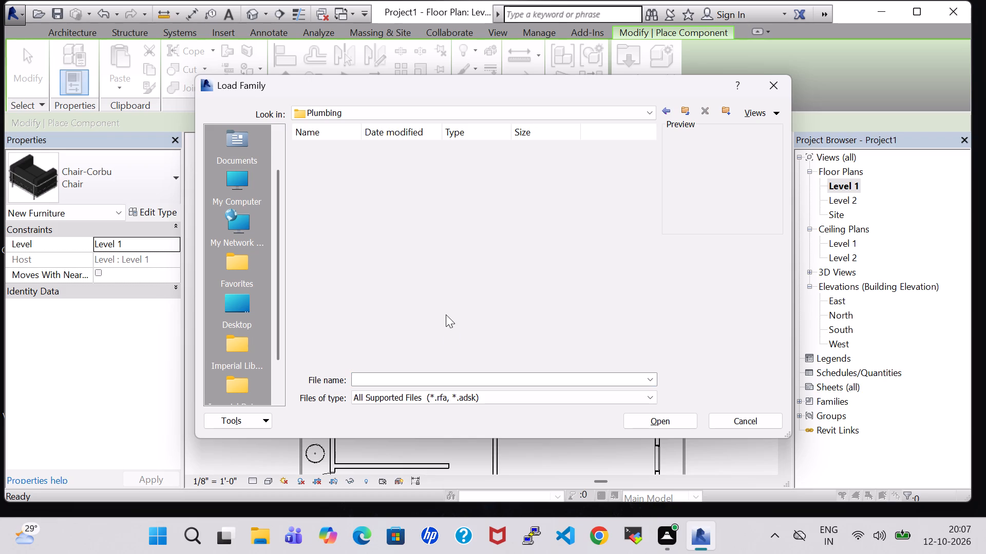
double_click(324, 171)
double_click(370, 166)
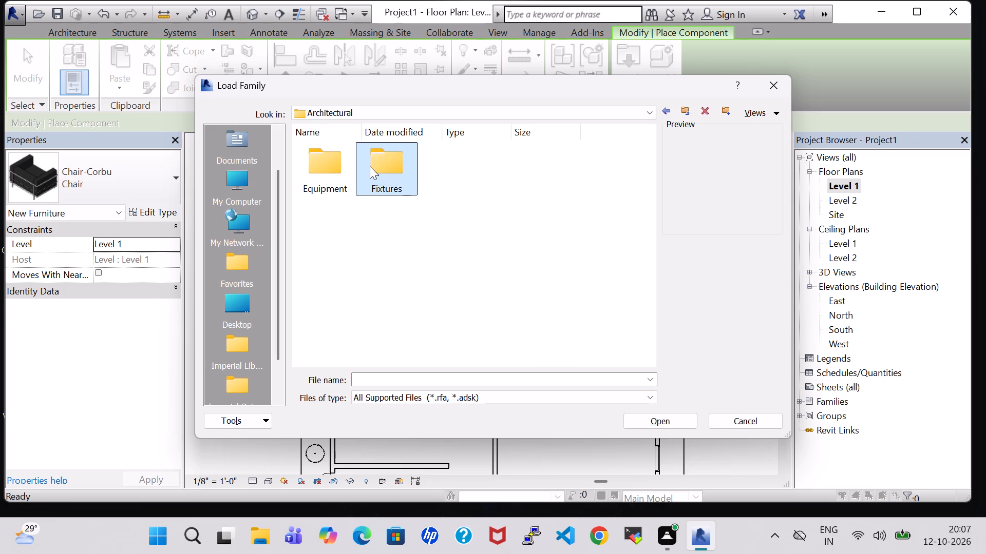
double_click(341, 172)
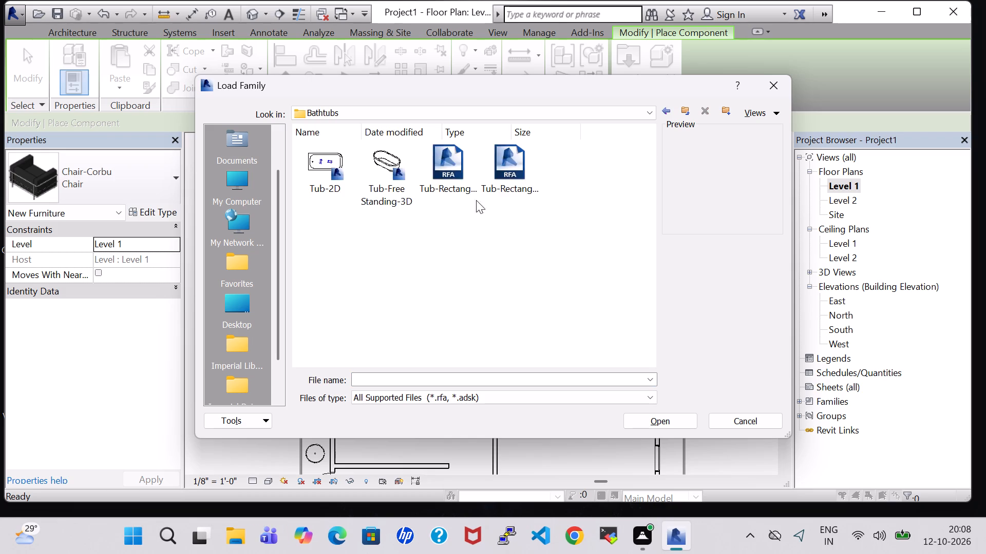
click(377, 171)
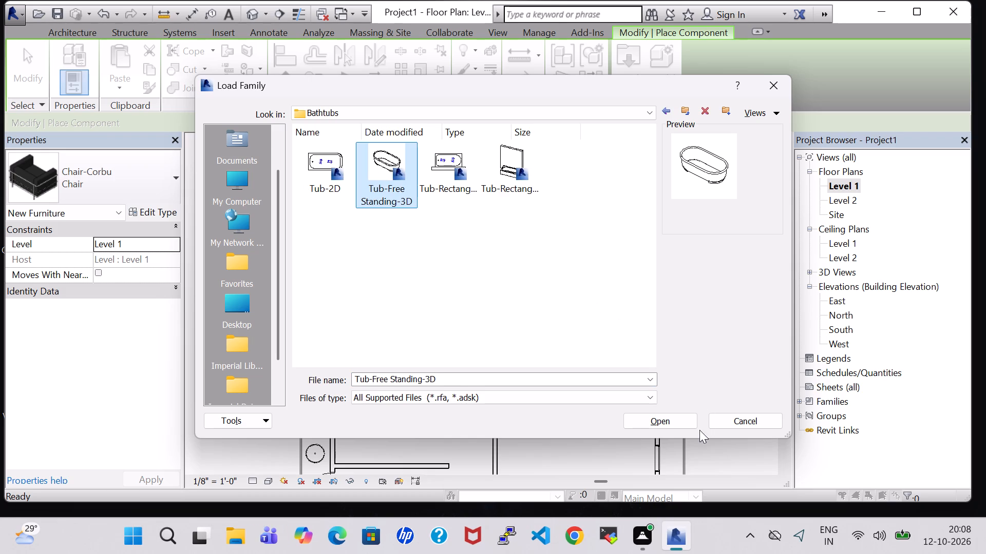
click(684, 424)
Place the 30" x 60" tub lengthwise along the bedroom wall of the dining-side toilet, centred about 2'-11" from the exterior wall.
scroll(361, 360, up, 4)
key(space)
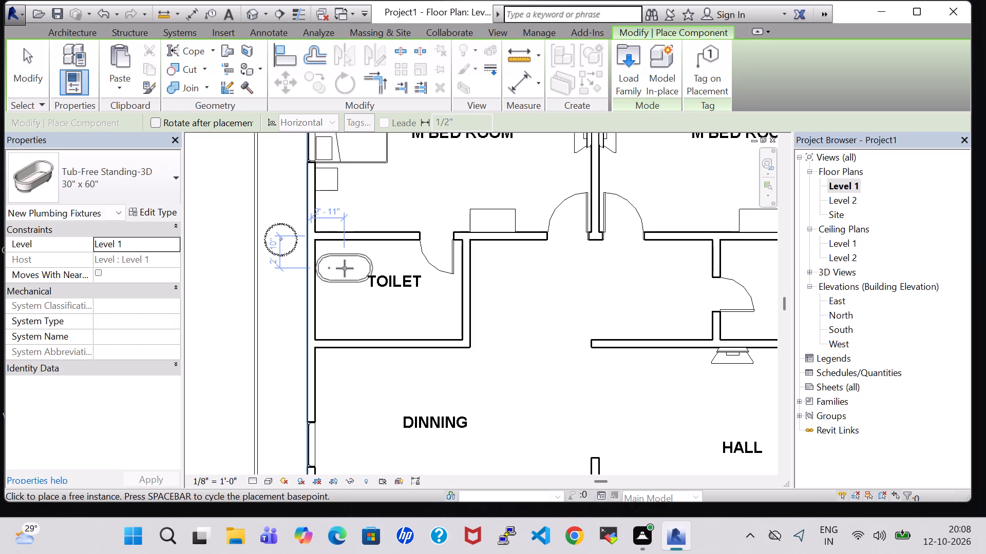
click(345, 268)
Place a second tub, turned a half turn, along the hall wall of the hall-side toilet, about 3'-1" from the exterior wall, and end placement.
scroll(520, 305, down, 2)
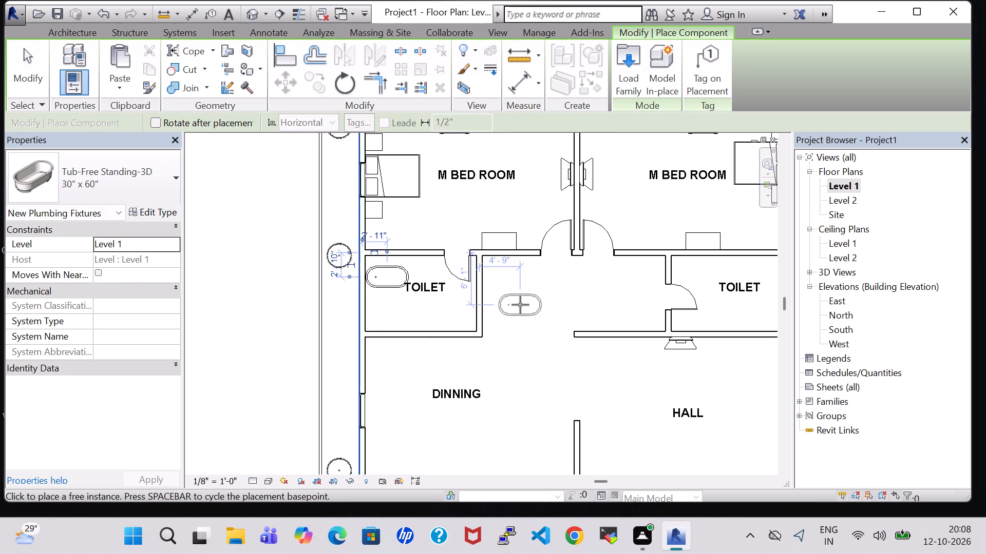
scroll(520, 305, down, 2)
key(space)
key(space)
scroll(694, 292, up, 3)
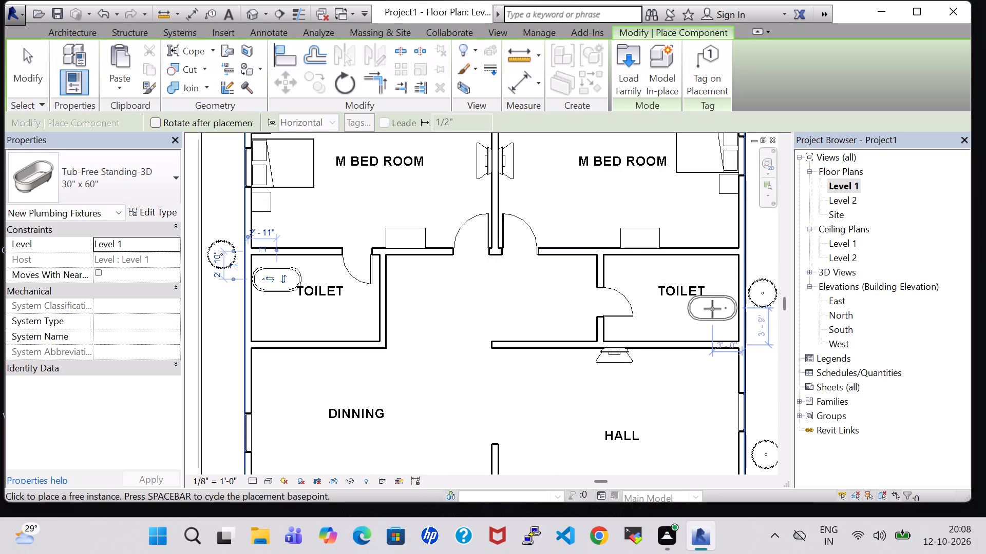
key(space)
key(space)
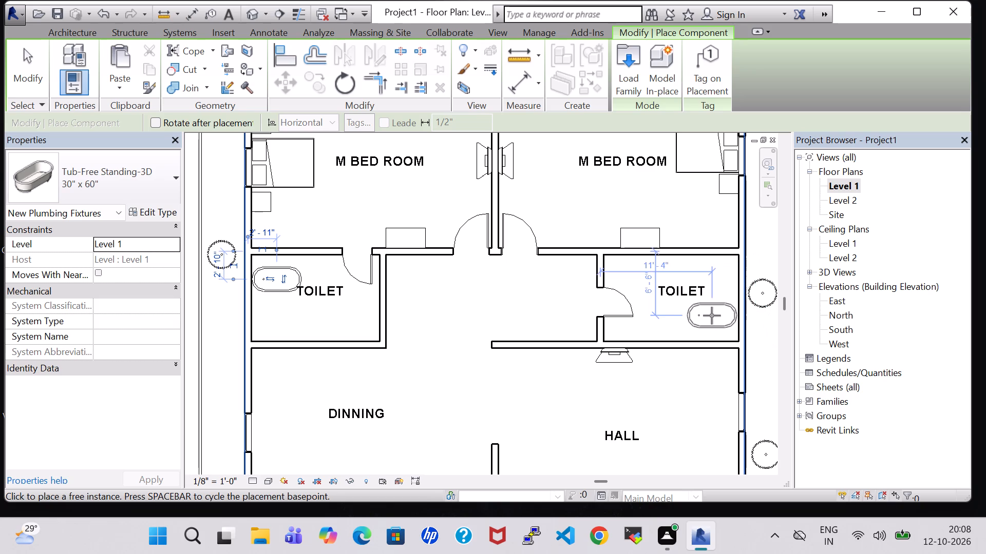
key(space)
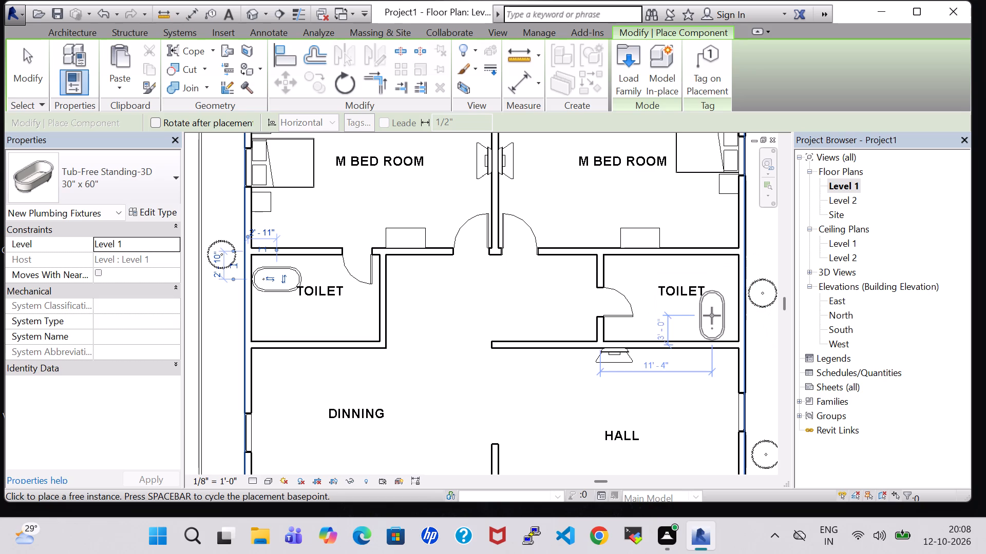
key(space)
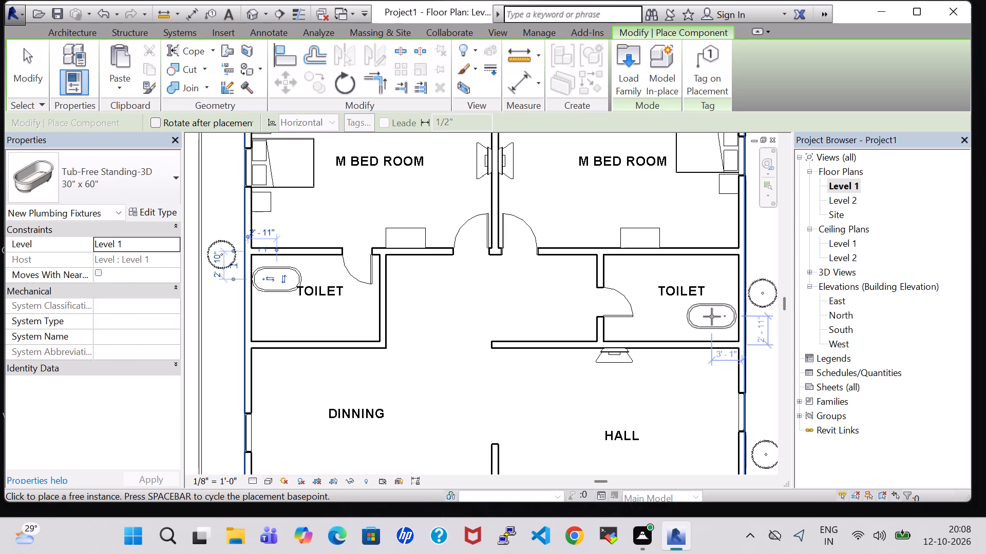
click(712, 321)
scroll(683, 321, down, 1)
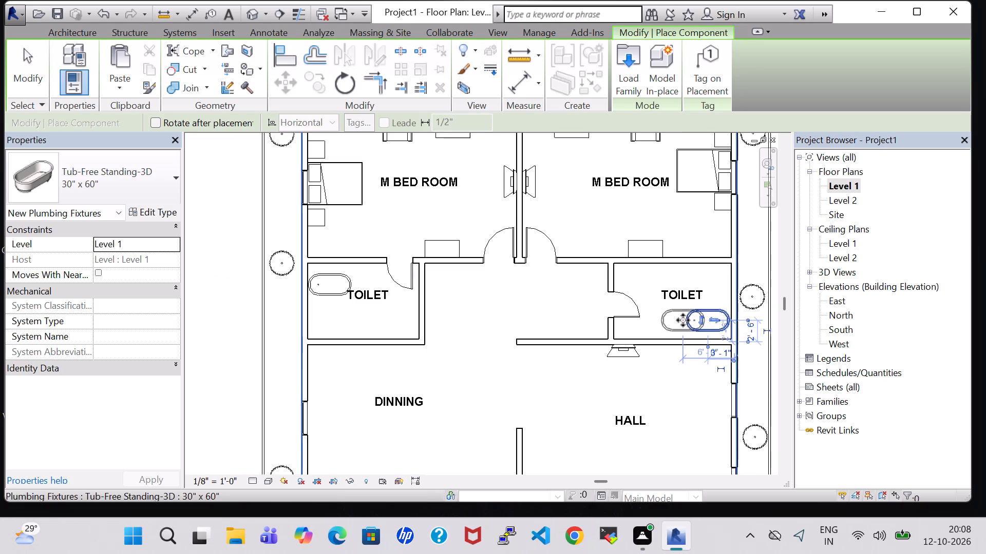
key(Escape)
key(Escape)
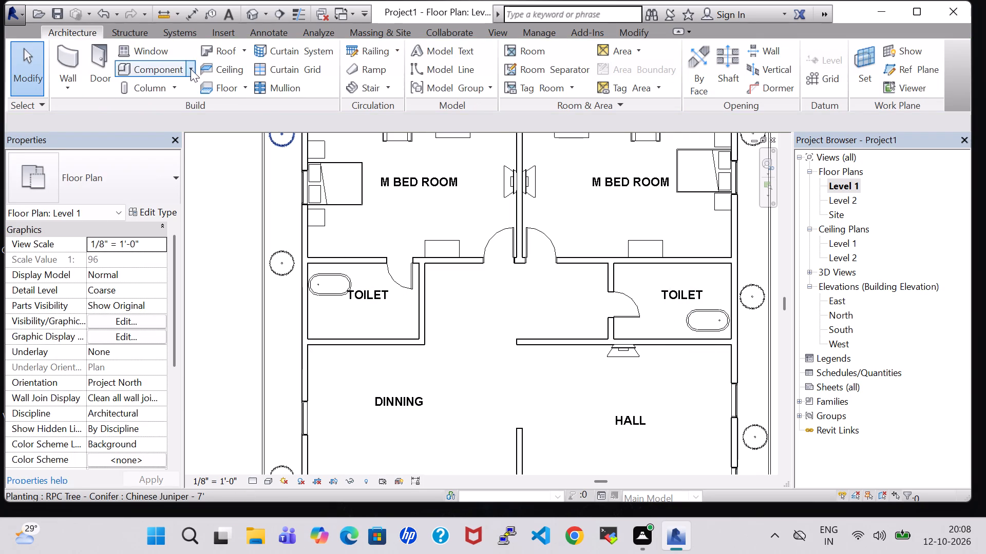
Load the Toilet-Domestic-3D family from the Plumbing > Architectural > Fixtures > Water Closets folder as a new component.
click(159, 65)
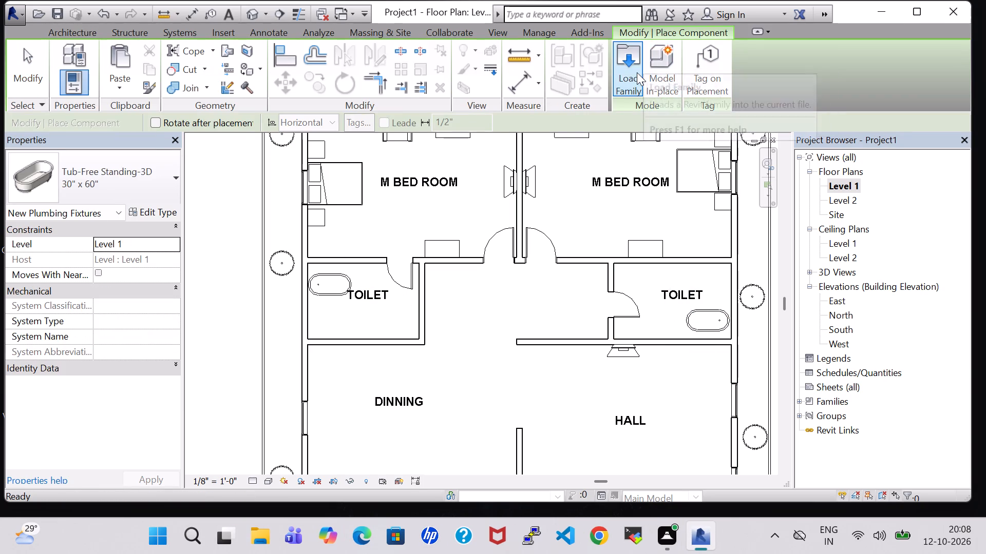
click(637, 72)
scroll(646, 209, down, 1)
scroll(540, 247, down, 1)
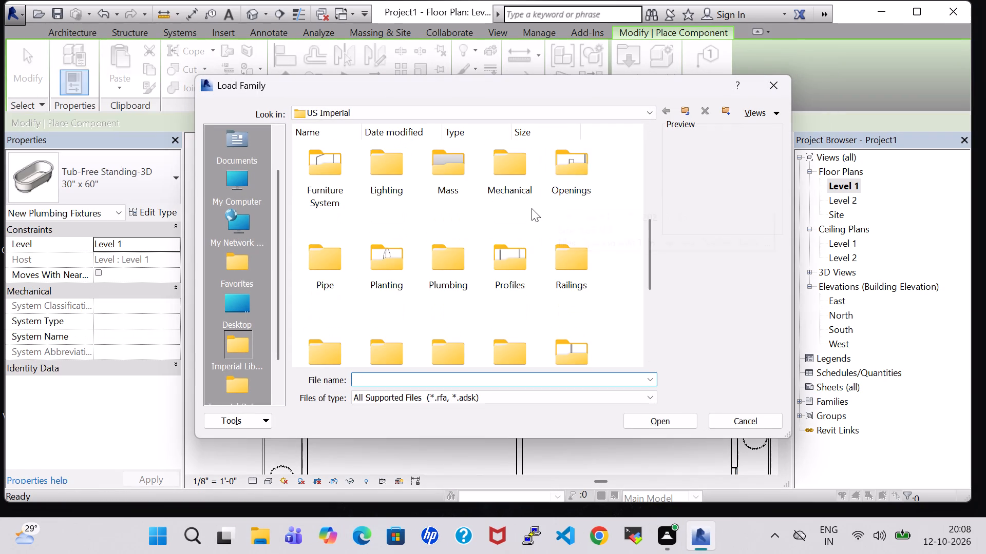
scroll(532, 209, down, 1)
scroll(467, 200, up, 1)
double_click(458, 264)
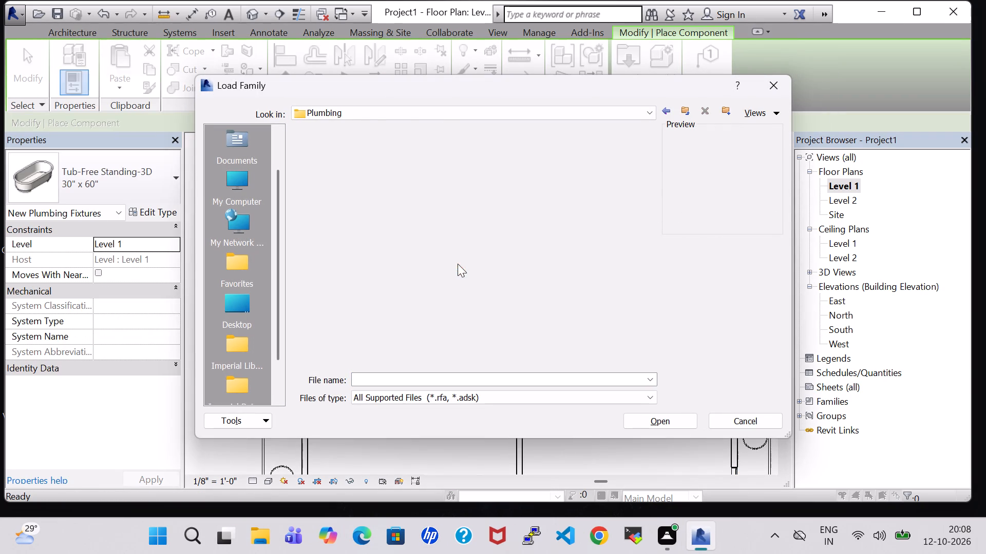
double_click(330, 162)
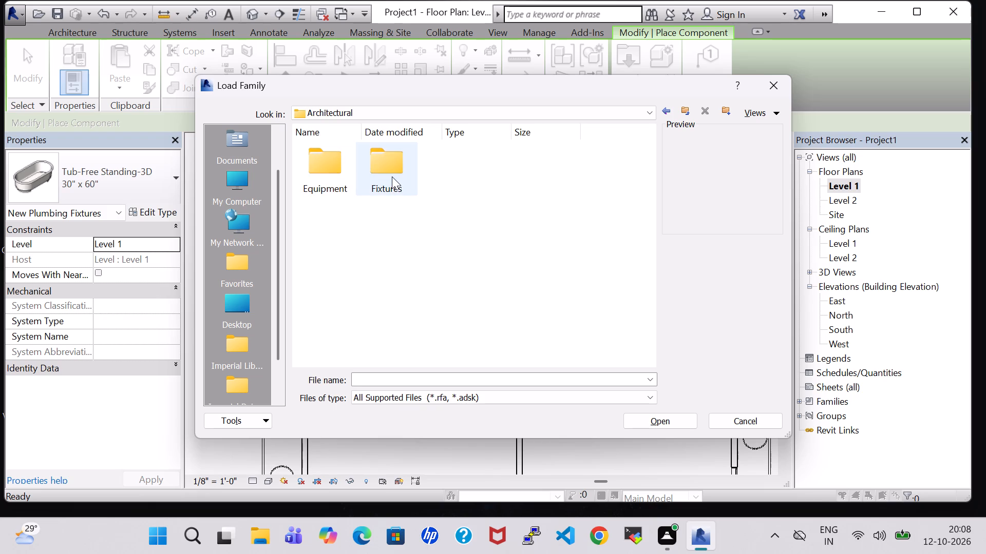
double_click(392, 176)
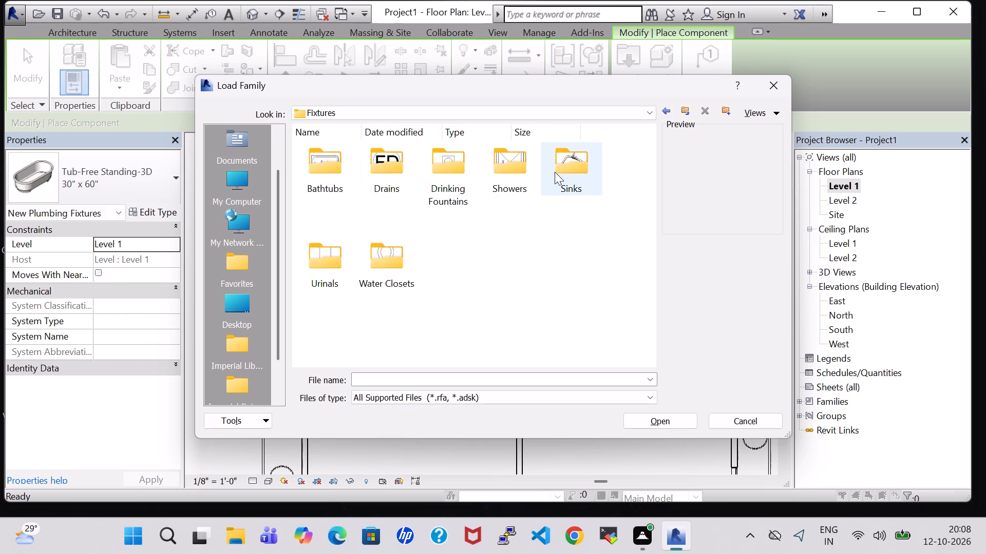
double_click(405, 262)
click(509, 172)
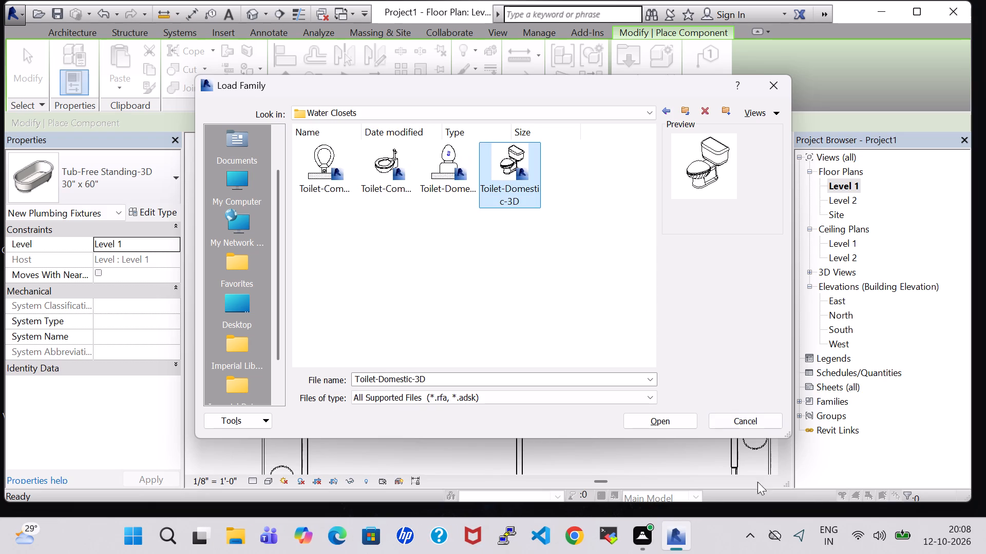
click(658, 420)
Place a water closet in the hall-side toilet, its tank against the exterior wall between the tub and the bedroom wall.
scroll(656, 349, up, 1)
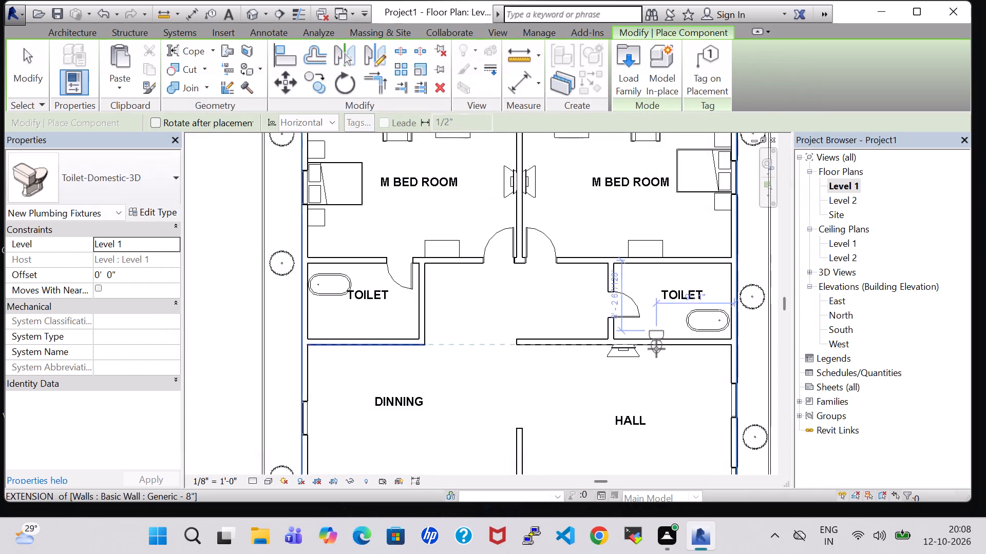
scroll(656, 349, up, 3)
key(space)
key(space)
key(space)
middle_drag(728, 242, 640, 253)
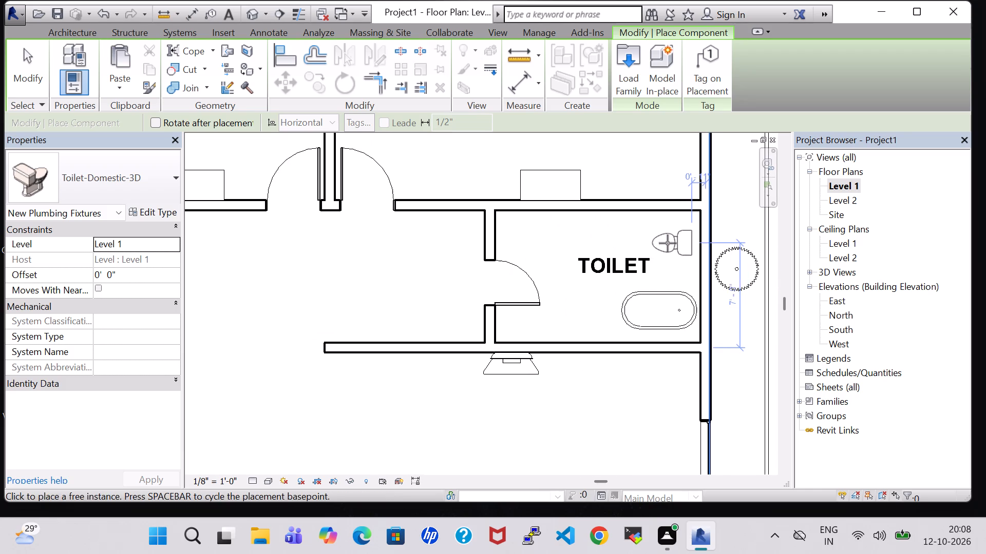
click(672, 243)
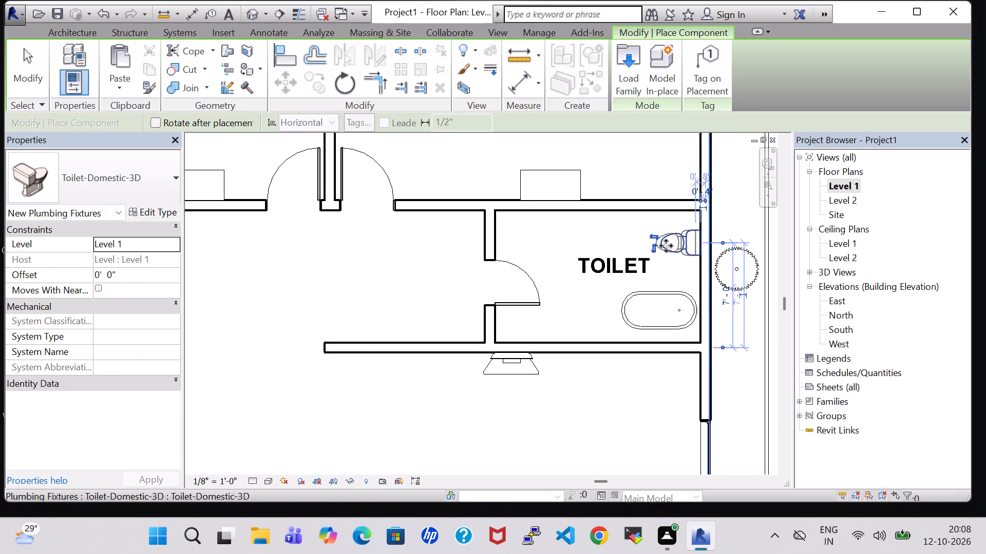
Place a second water closet, facing the opposite way, in the dining-side toilet against the exterior wall between the tub and the dining wall.
middle_drag(622, 254, 705, 283)
key(space)
key(space)
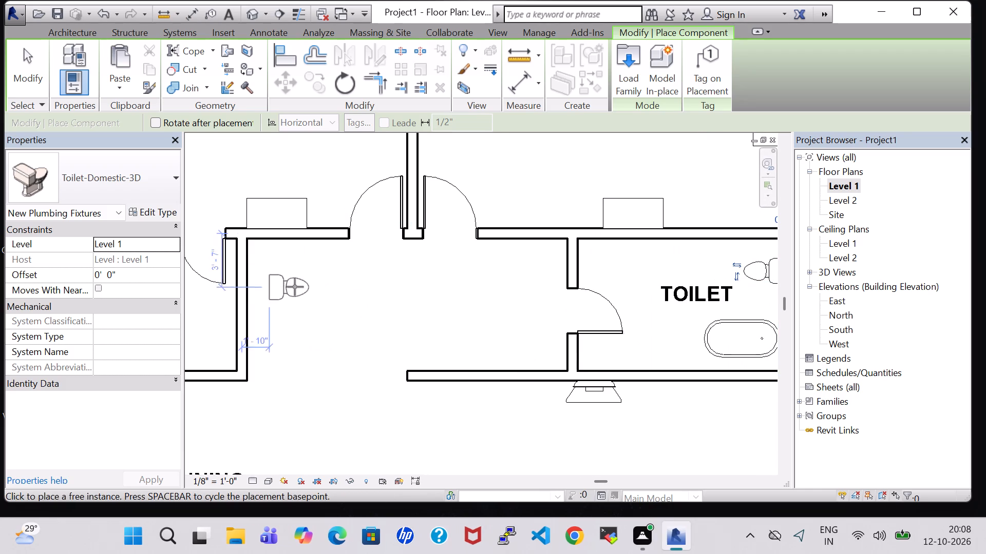
middle_drag(346, 304, 481, 321)
middle_drag(332, 235, 502, 281)
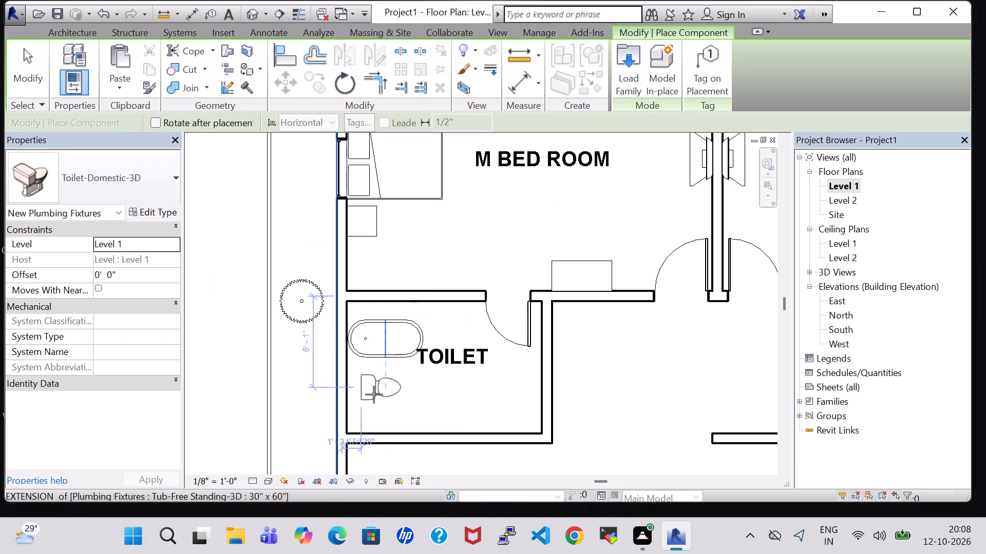
click(371, 402)
scroll(459, 397, down, 7)
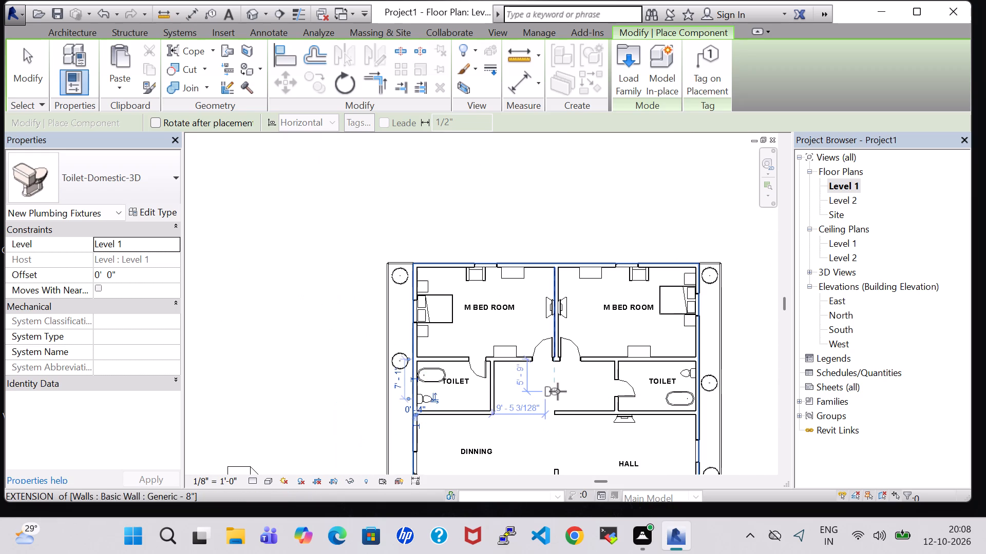
middle_drag(558, 391, 526, 388)
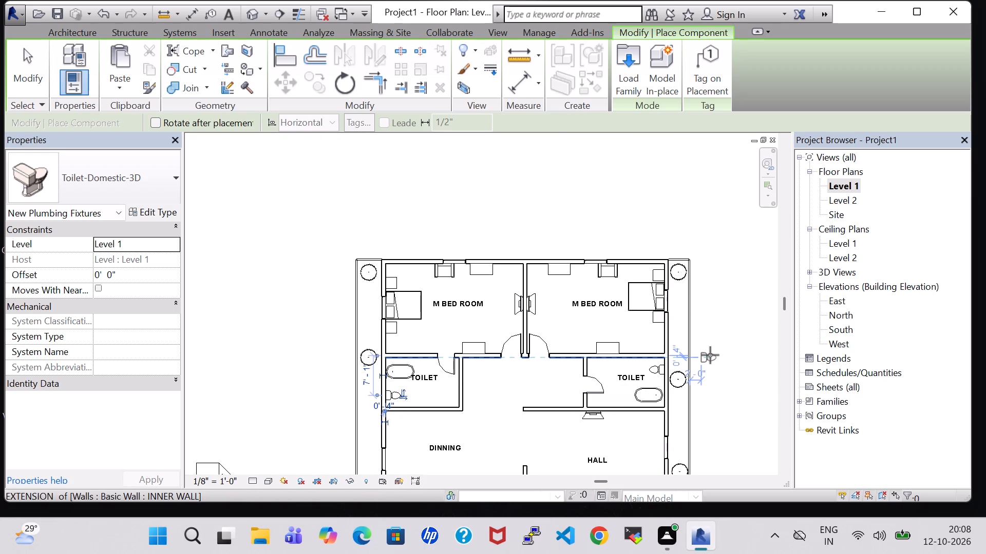
Load the Sink Vanity-Square family from the Plumbing > Architectural > Fixtures > Sinks folder as a new component.
key(Escape)
key(Escape)
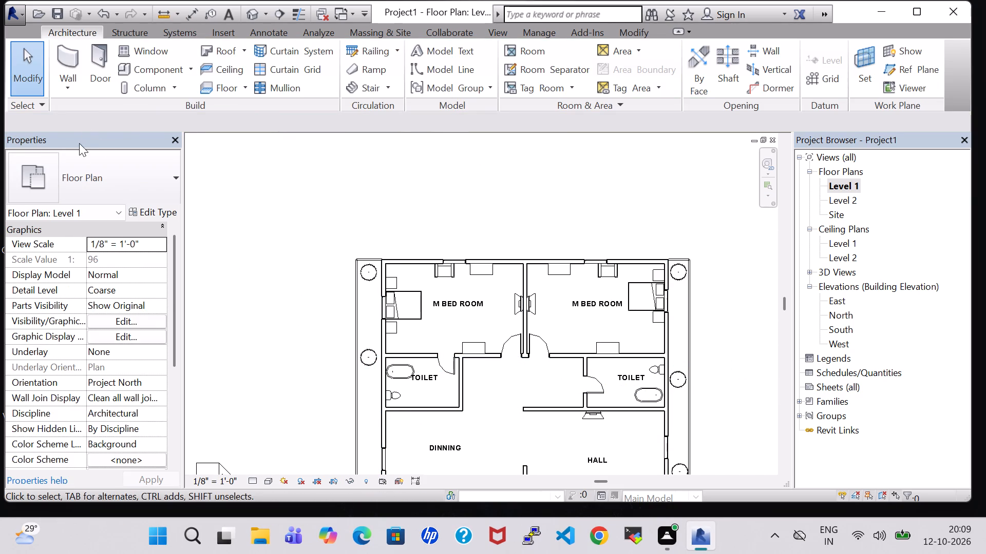
click(145, 71)
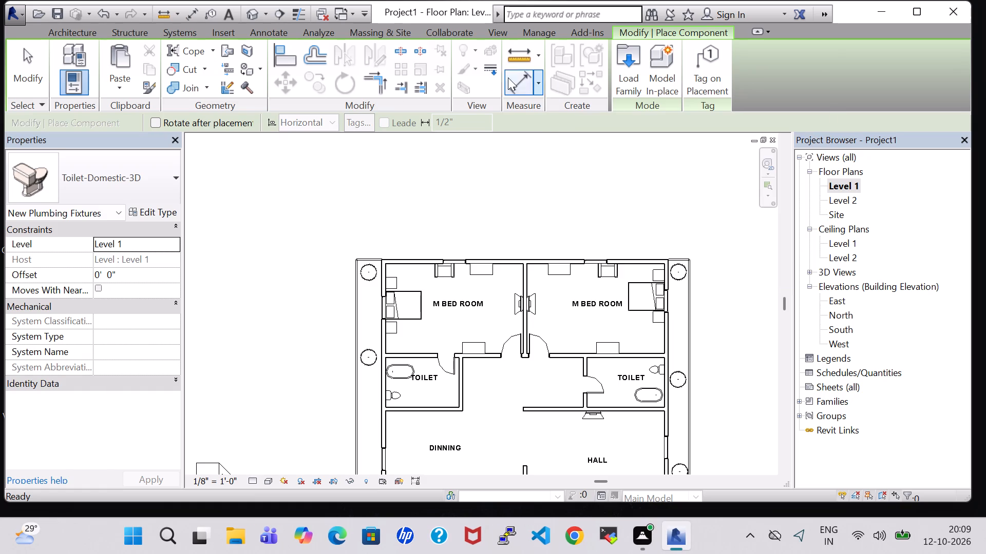
click(631, 75)
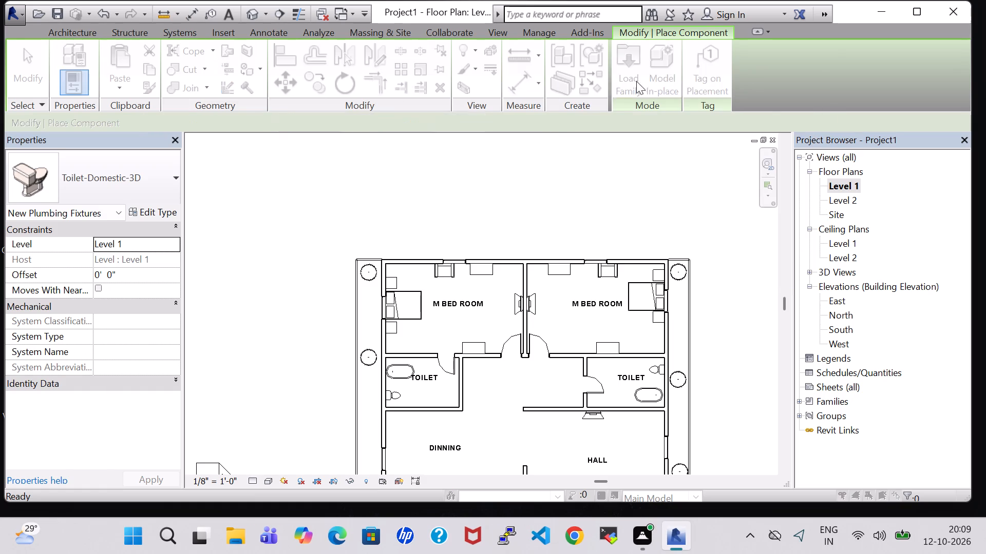
scroll(570, 260, down, 1)
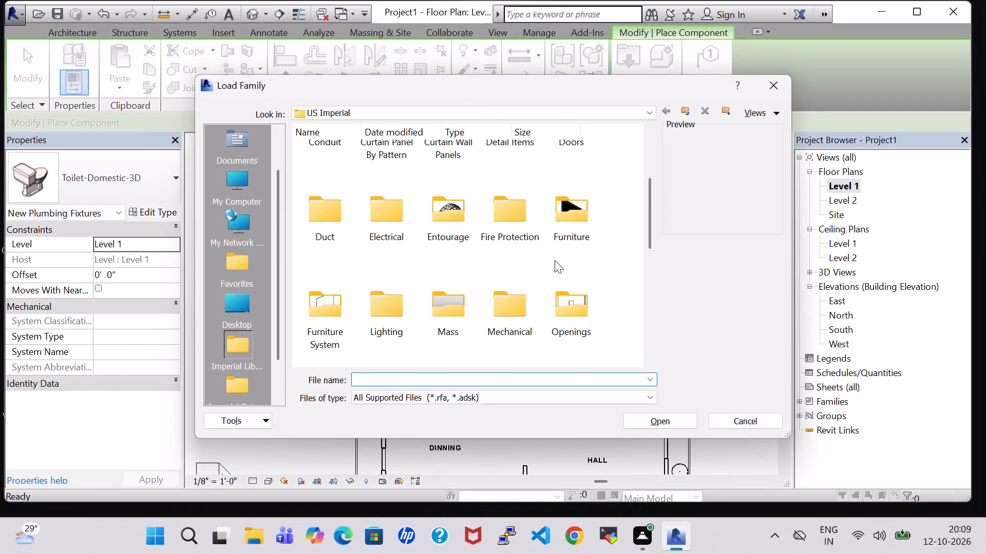
scroll(491, 272, down, 1)
double_click(453, 263)
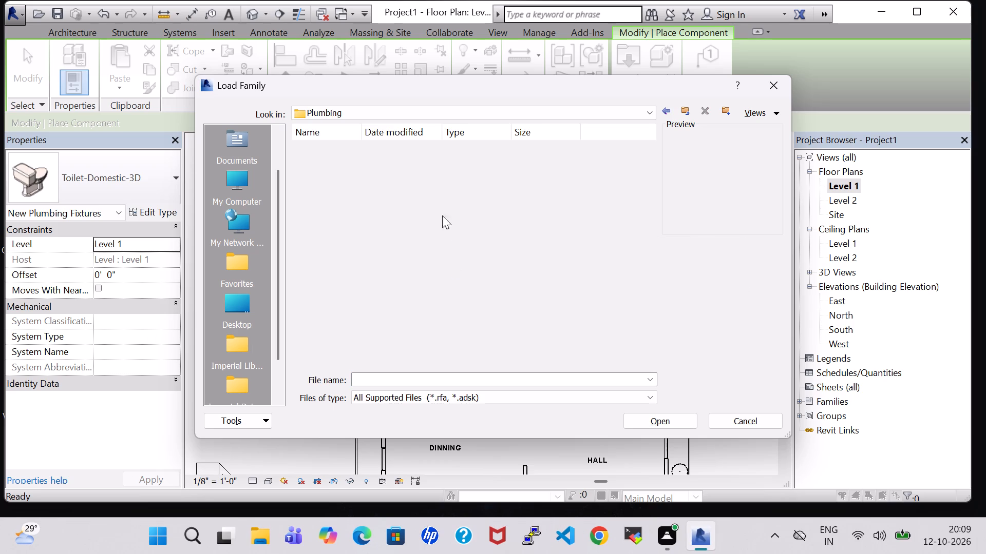
double_click(320, 164)
double_click(381, 169)
double_click(576, 177)
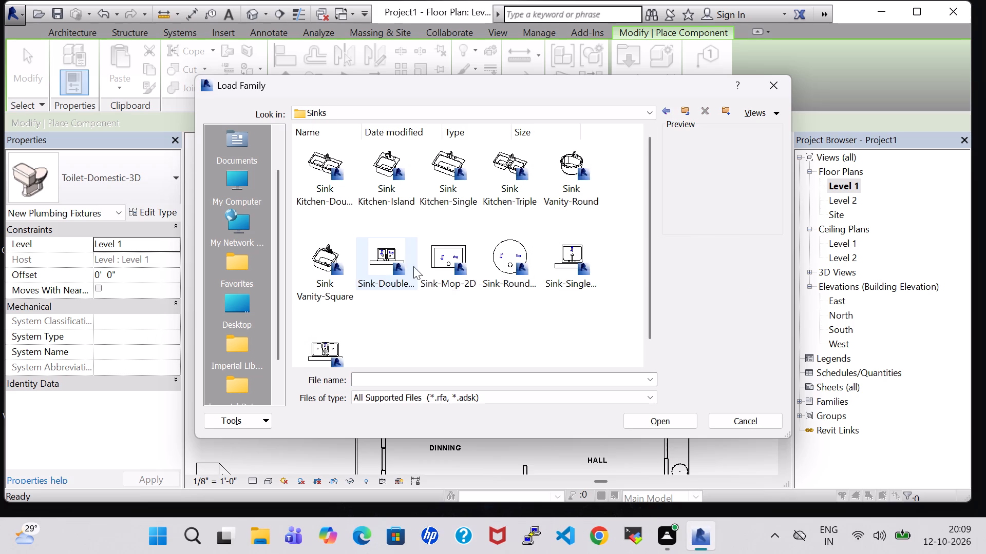
click(317, 256)
click(664, 420)
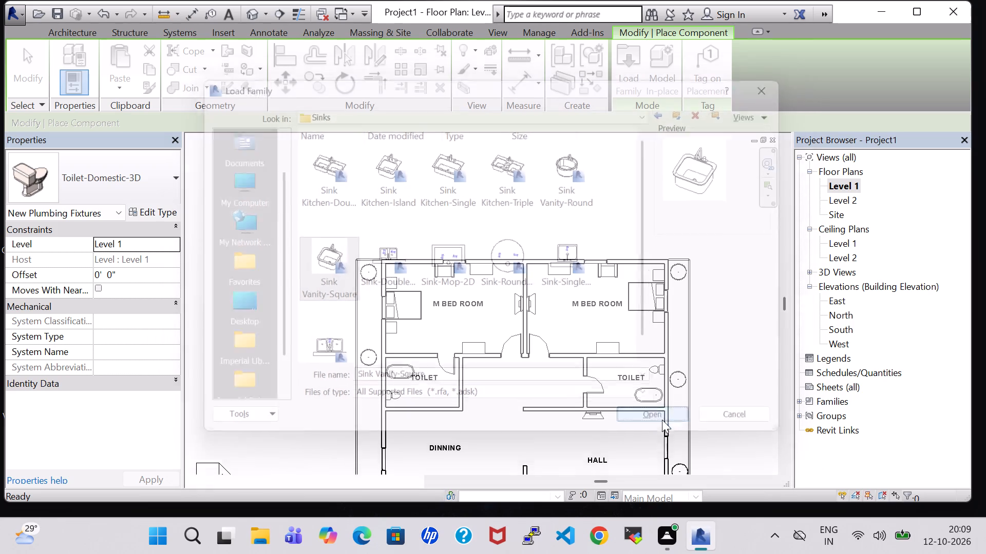
Place a 20" x 18" vanity sink, turned a half turn, in the dining-side toilet against the dining wall, about 7'-9" from the exterior wall.
scroll(510, 371, up, 8)
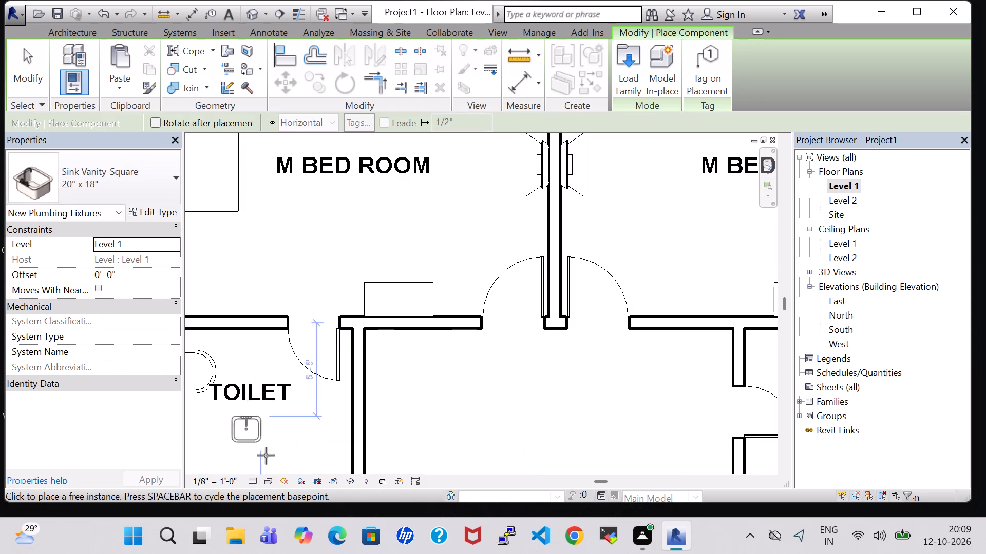
key(space)
key(space)
middle_drag(267, 451, 280, 387)
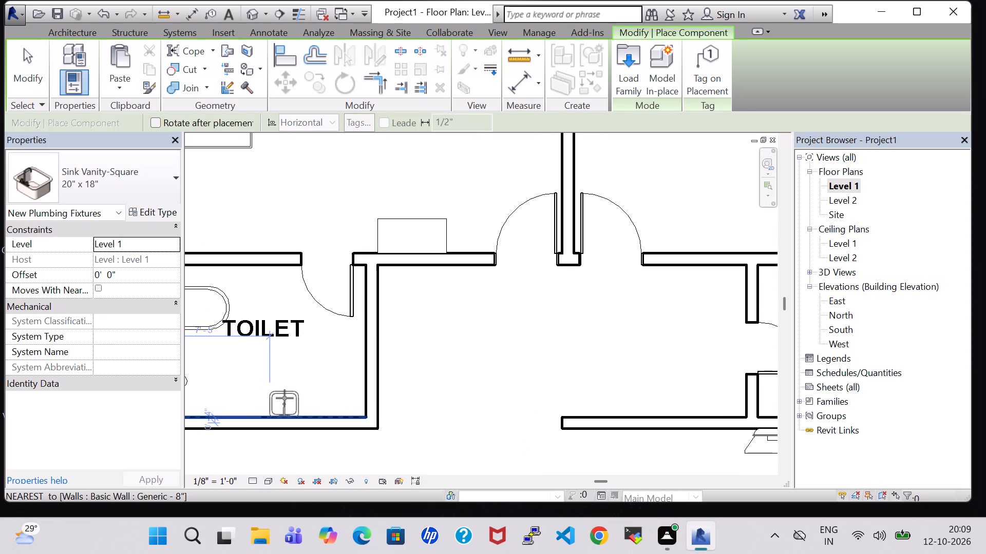
click(285, 398)
Place a second vanity sink, facing the opposite way, in the hall-side toilet against the bedroom wall, about 6'-9" from the exterior wall, and end placement.
middle_drag(643, 377, 381, 370)
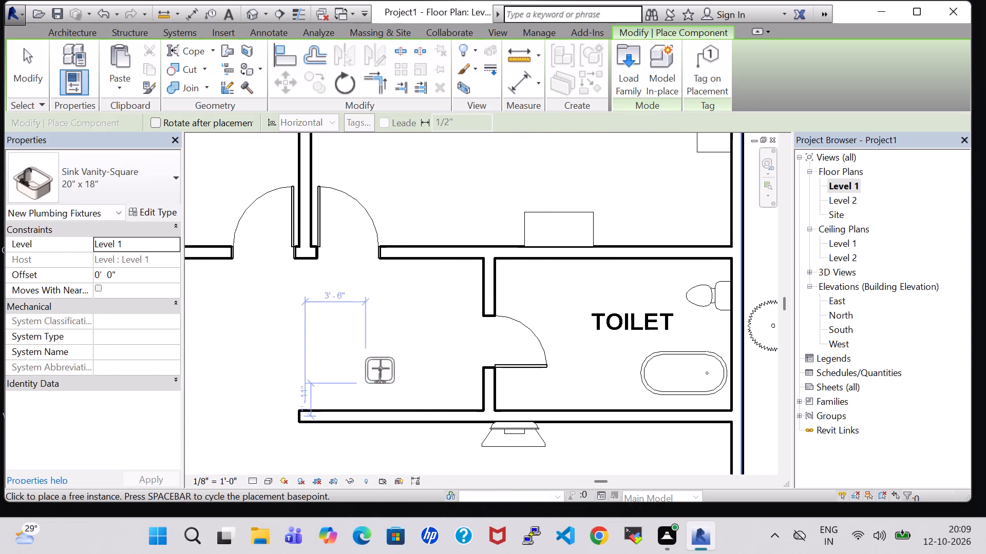
key(space)
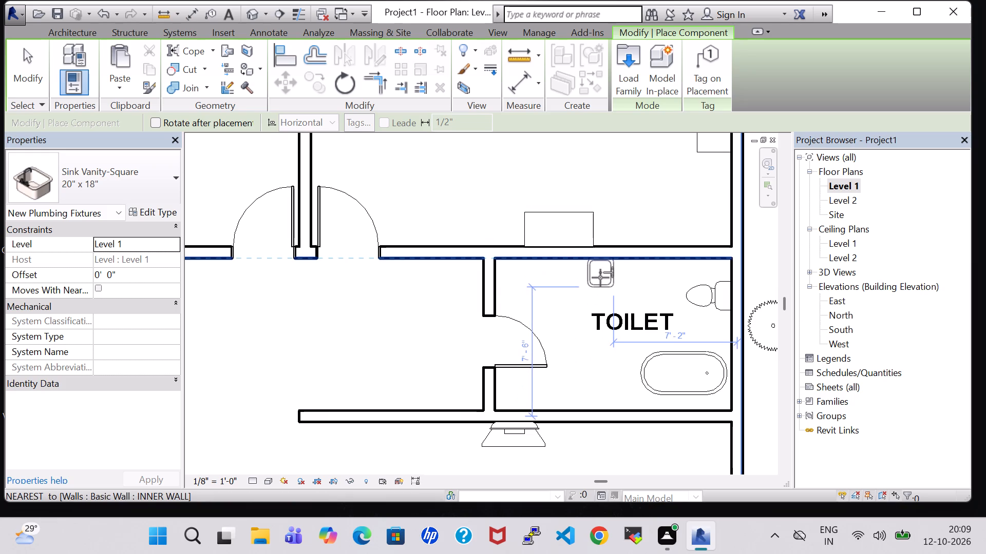
key(space)
click(606, 275)
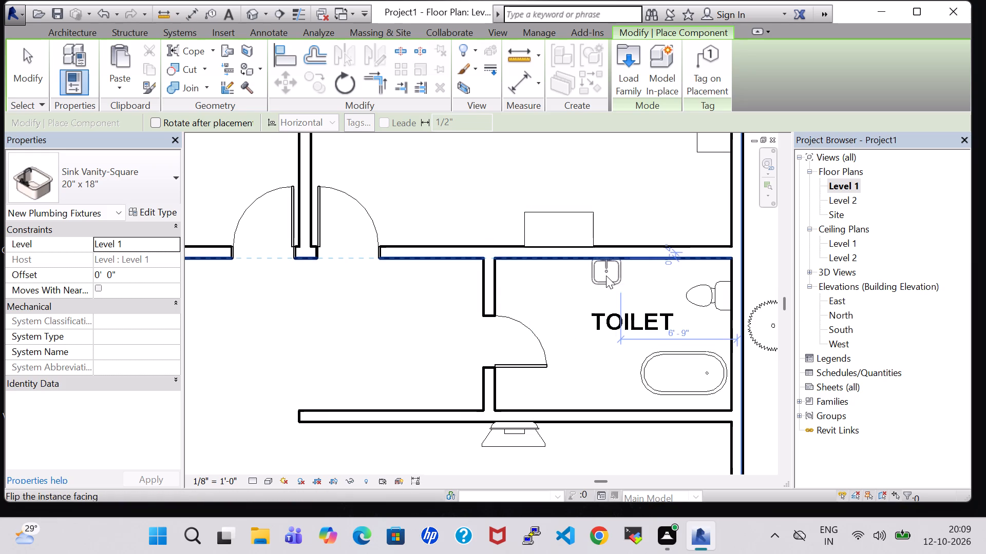
scroll(601, 304, down, 2)
key(Escape)
key(Escape)
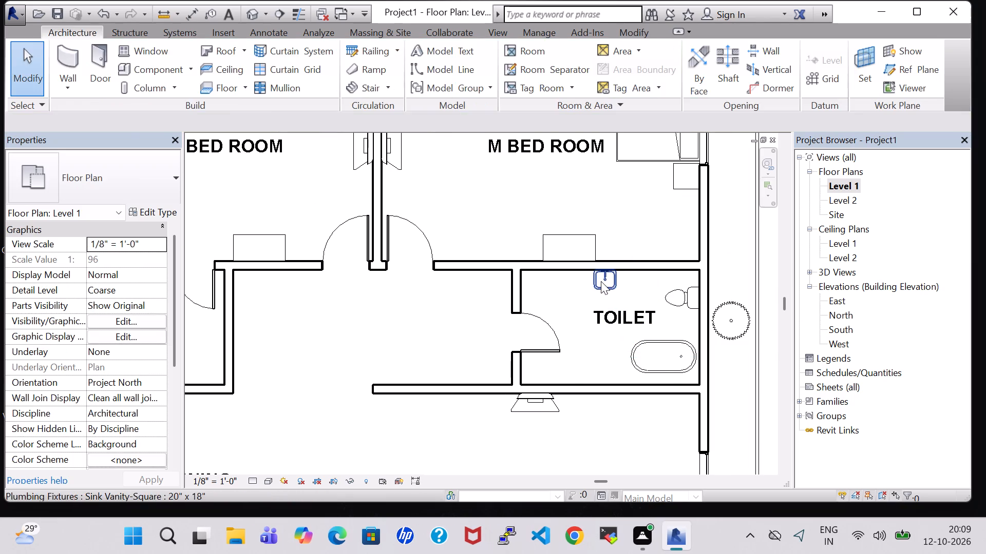
Set the offset of the hall-side toilet's vanity sink to 2' 0" above Level 1.
click(601, 281)
click(99, 273)
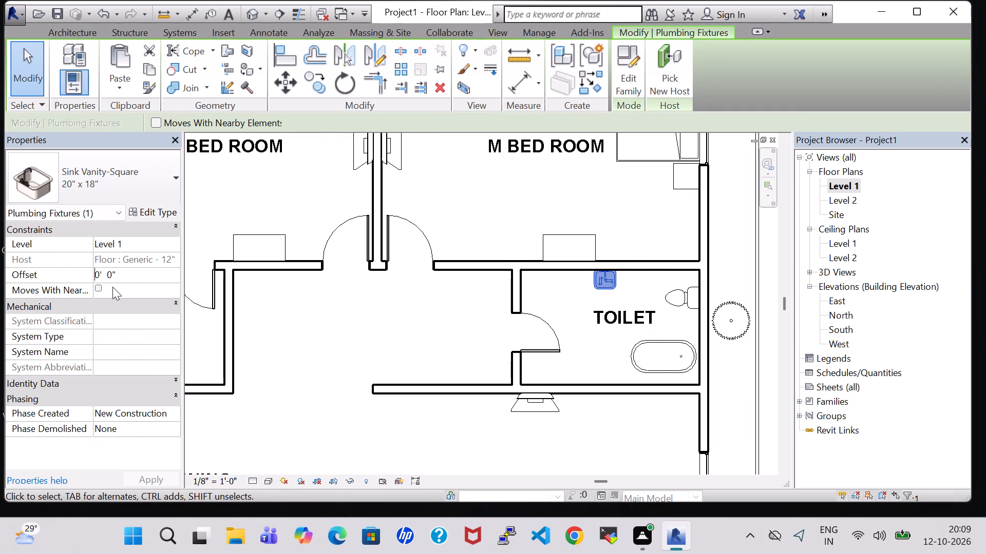
key(Right)
key(BackSpace)
key(2)
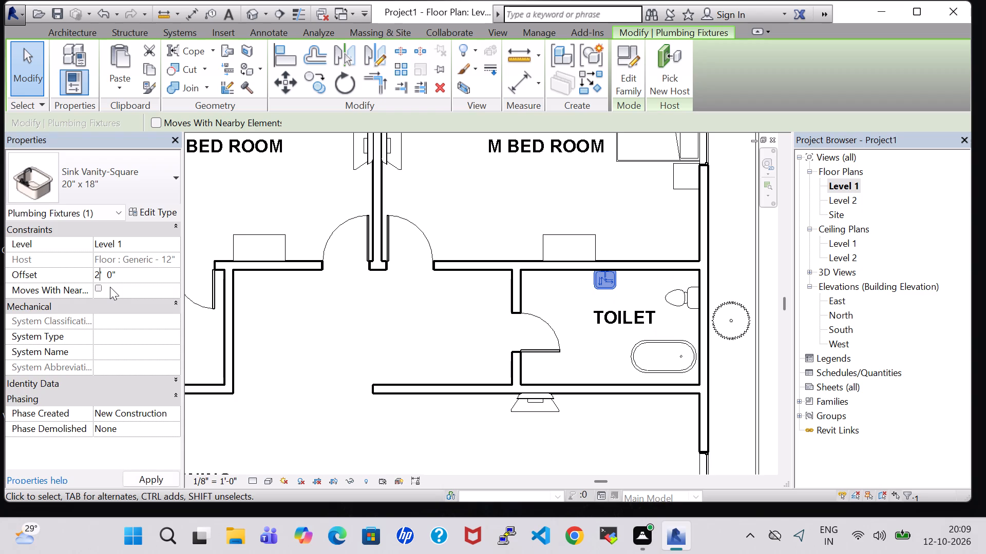
key(Return)
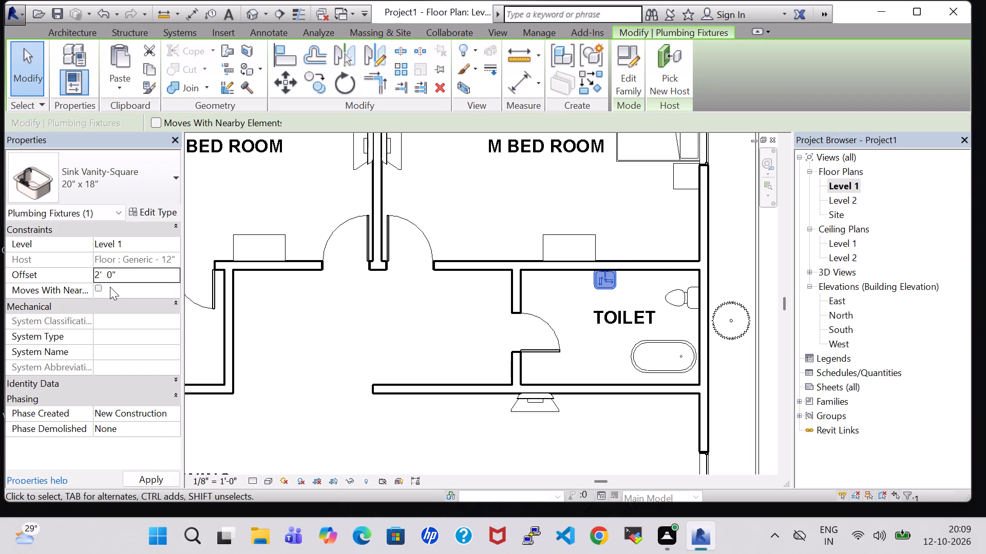
Set the offset of the dining-side toilet's vanity sink to 2' 0" above Level 1.
scroll(475, 327, down, 3)
click(275, 352)
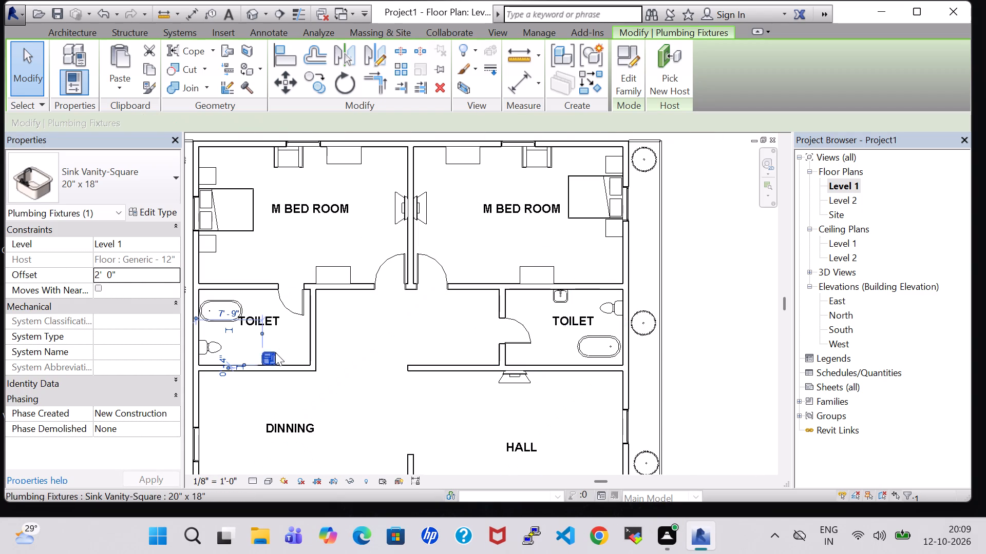
click(103, 273)
key(Left)
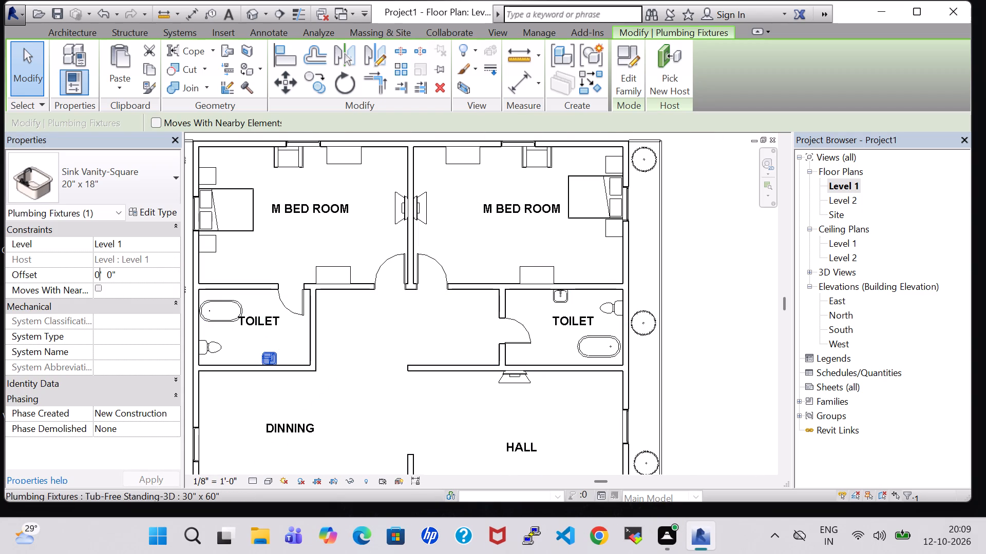
key(BackSpace)
key(2)
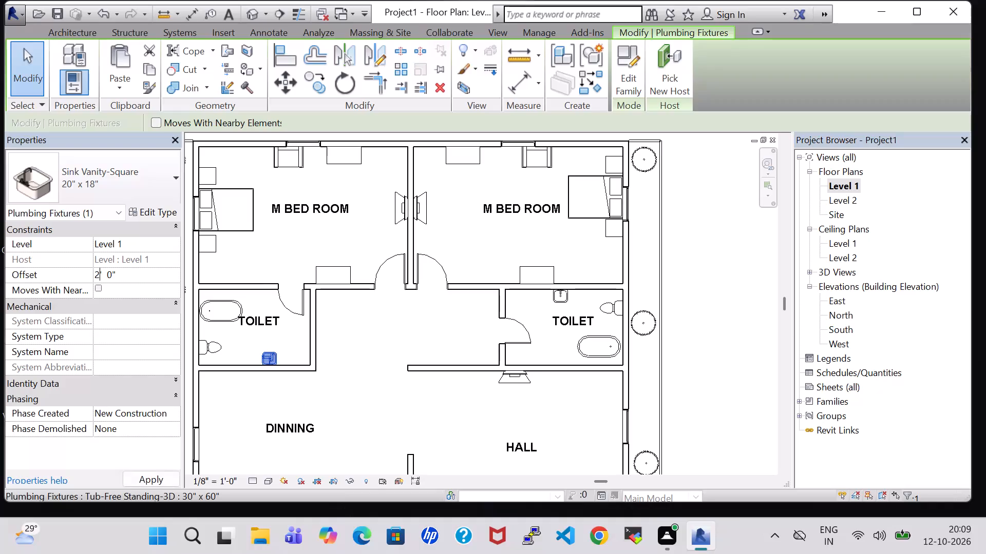
key(Return)
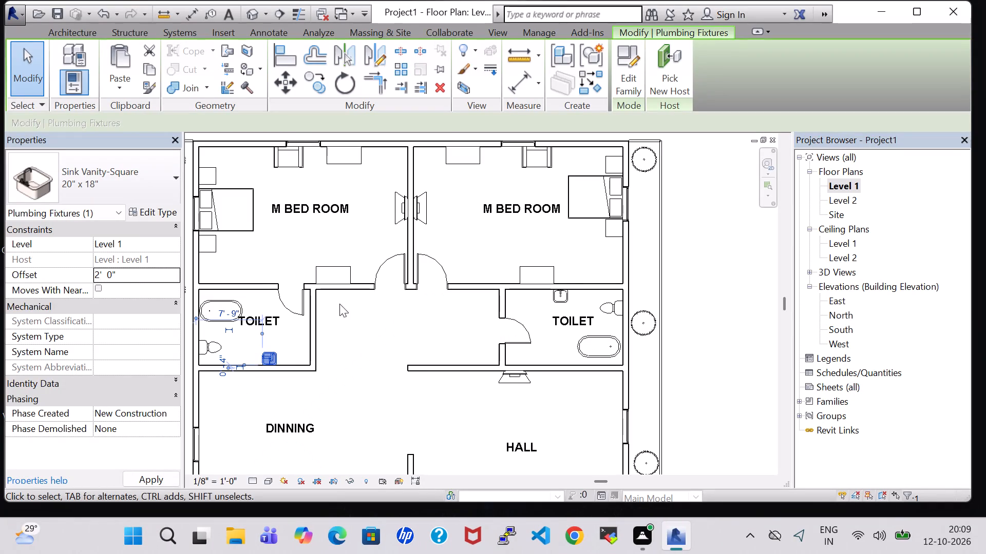
Open the 3D view and examine the furniture and sanitary fixtures in the bedrooms and toilets from several angles.
click(250, 13)
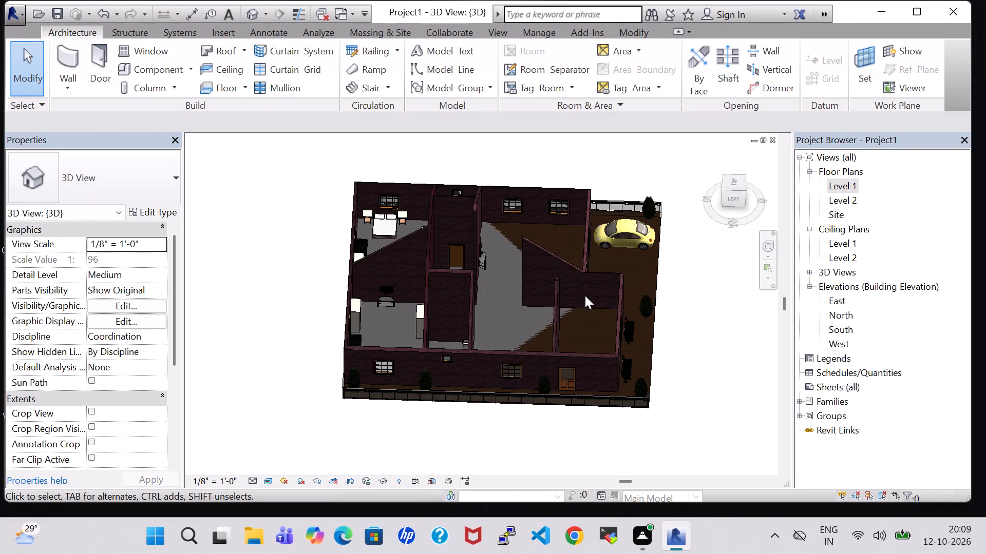
shift+middle_drag(489, 301, 492, 321)
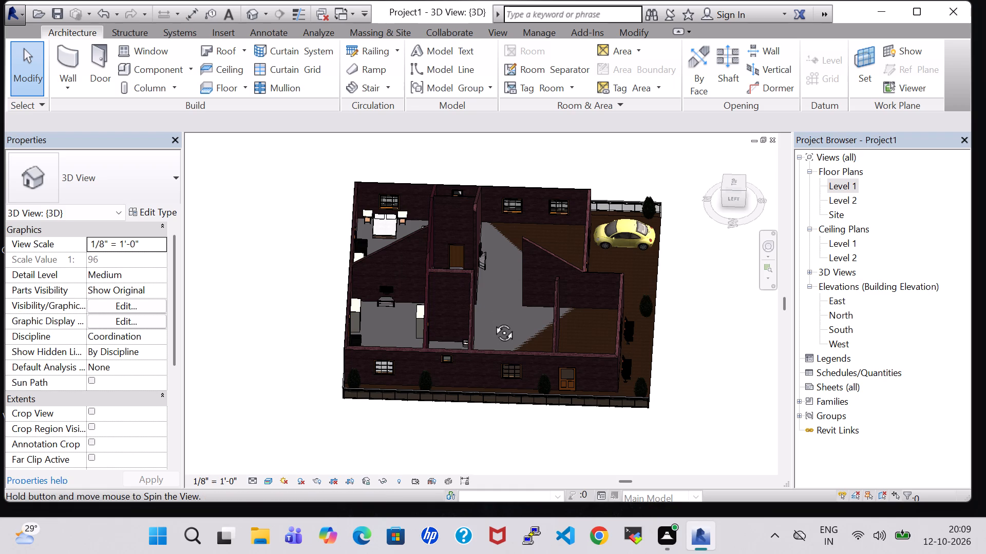
shift+middle_drag(492, 321, 494, 382)
shift+scroll(494, 352, down, 1)
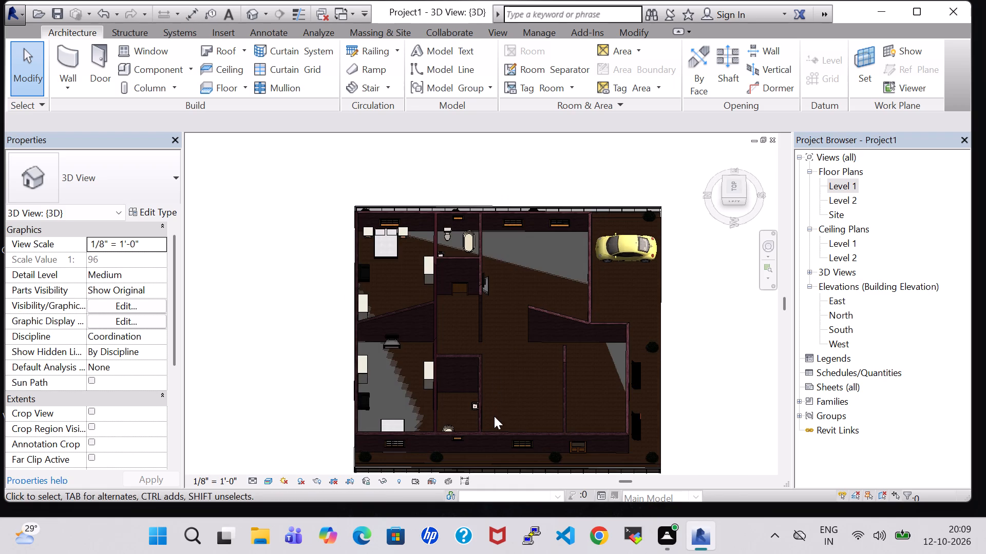
shift+middle_drag(495, 414, 532, 400)
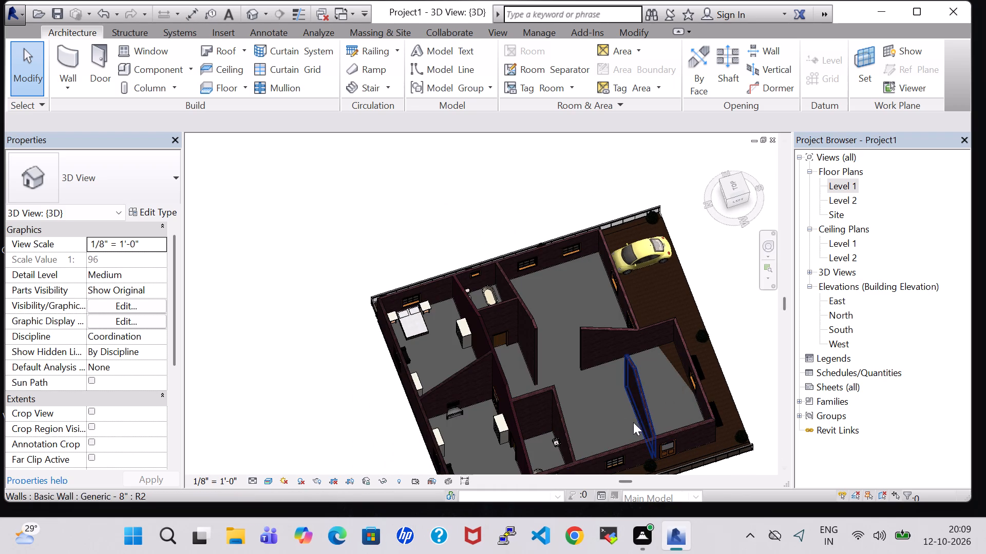
middle_drag(603, 412, 525, 274)
shift+middle_drag(537, 358, 571, 369)
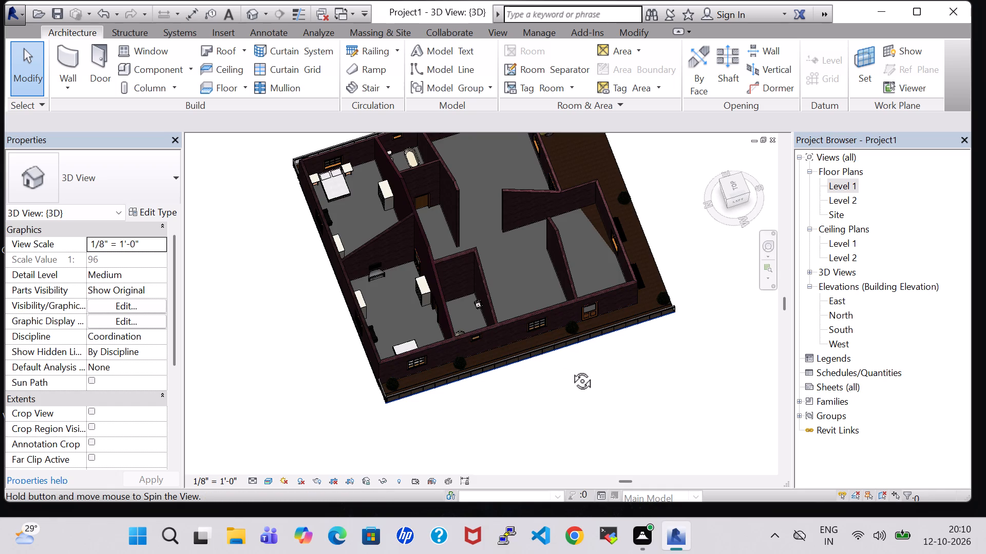
shift+middle_drag(571, 369, 641, 367)
middle_drag(686, 341, 608, 355)
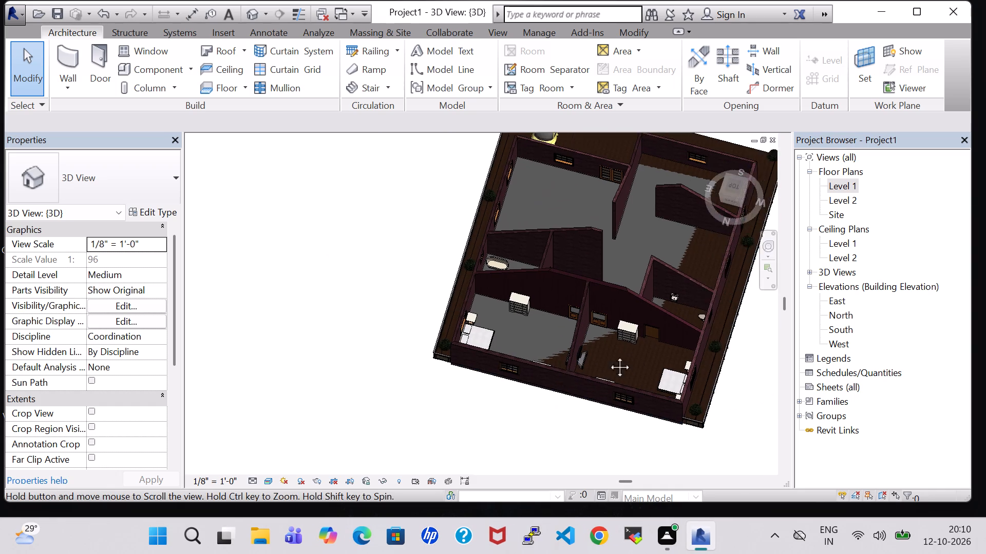
middle_drag(608, 355, 545, 365)
scroll(554, 354, up, 4)
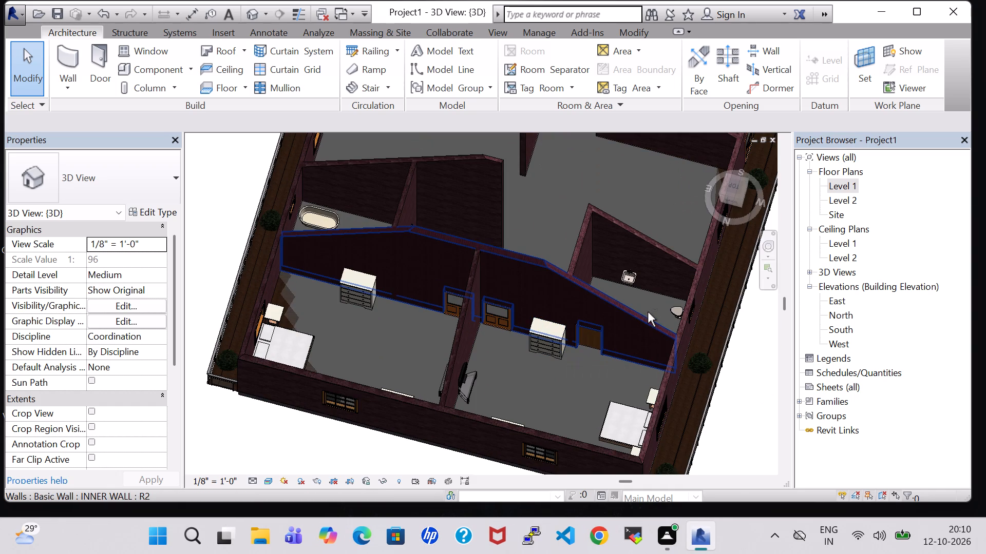
shift+scroll(648, 312, up, 1)
shift+middle_drag(643, 299, 634, 352)
shift+scroll(638, 326, down, 1)
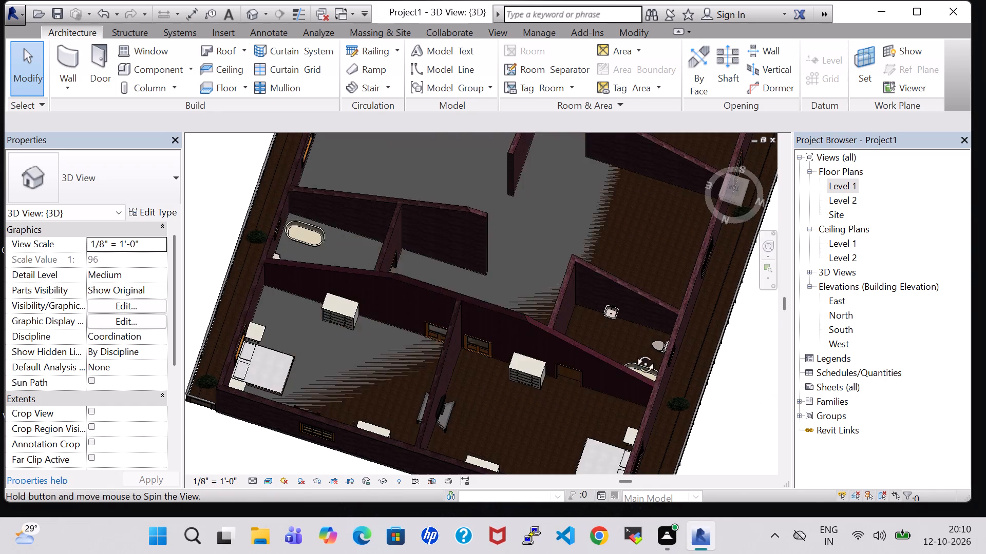
shift+middle_drag(634, 352, 628, 394)
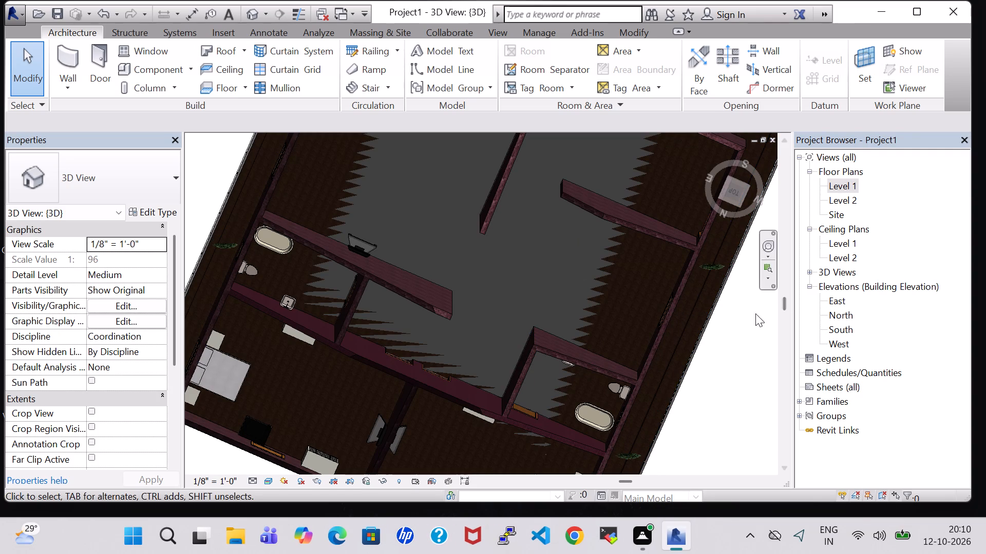
Examine the house in 3D around the front rooms and the front exterior with its benches, trees and parked car.
shift+middle_drag(743, 371, 609, 315)
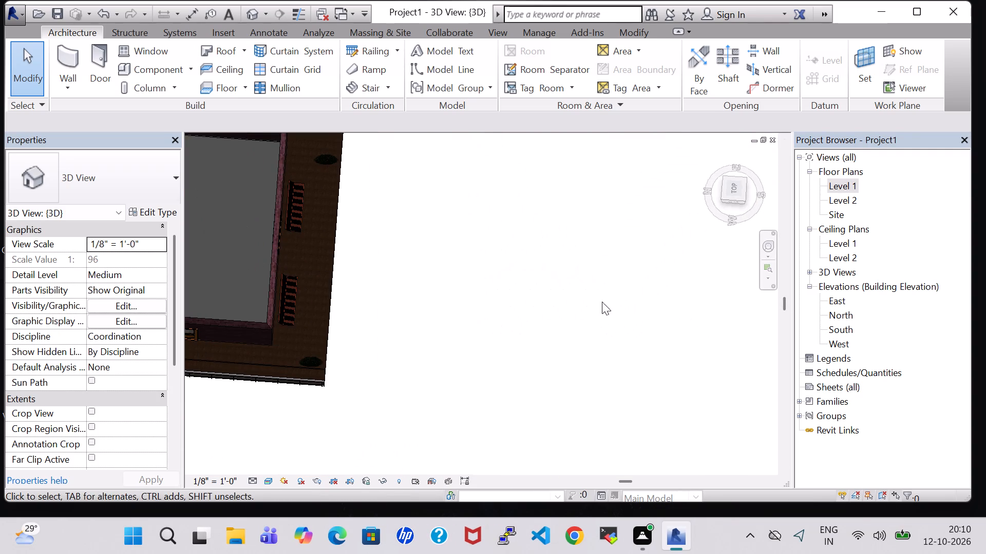
scroll(585, 208, up, 1)
shift+middle_drag(586, 198, 561, 272)
middle_drag(447, 206, 686, 349)
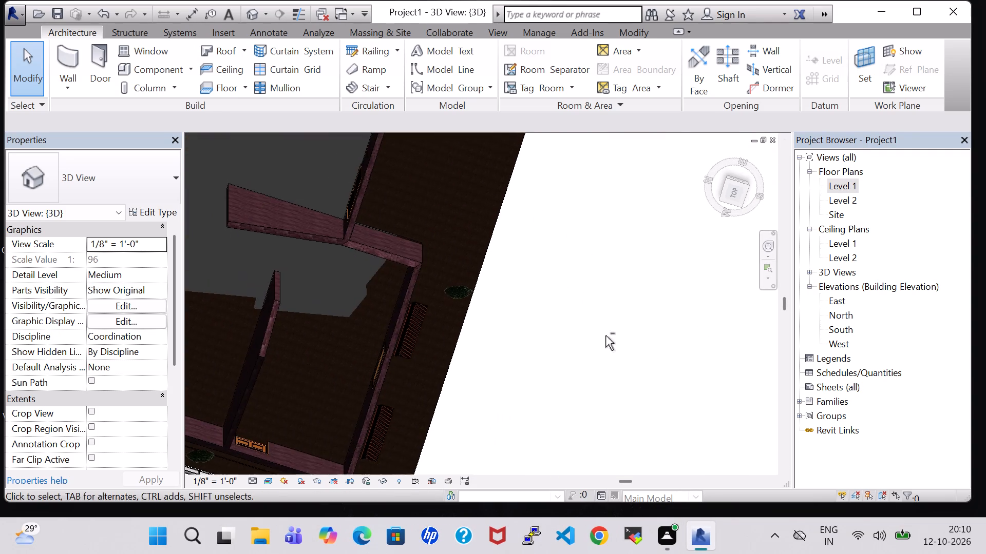
shift+middle_drag(604, 335, 502, 266)
middle_drag(535, 195, 807, 451)
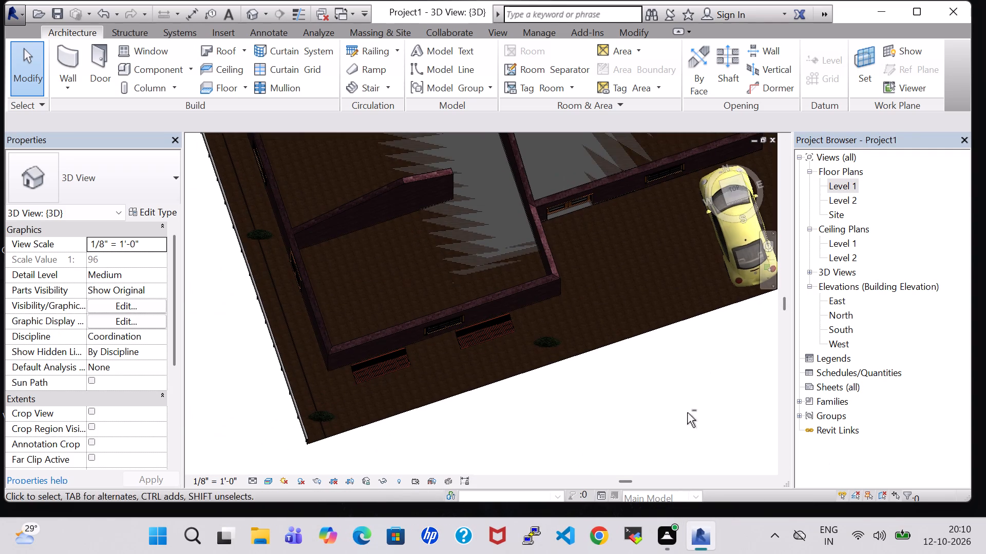
shift+scroll(681, 412, down, 1)
shift+middle_drag(666, 409, 617, 293)
middle_drag(617, 293, 536, 399)
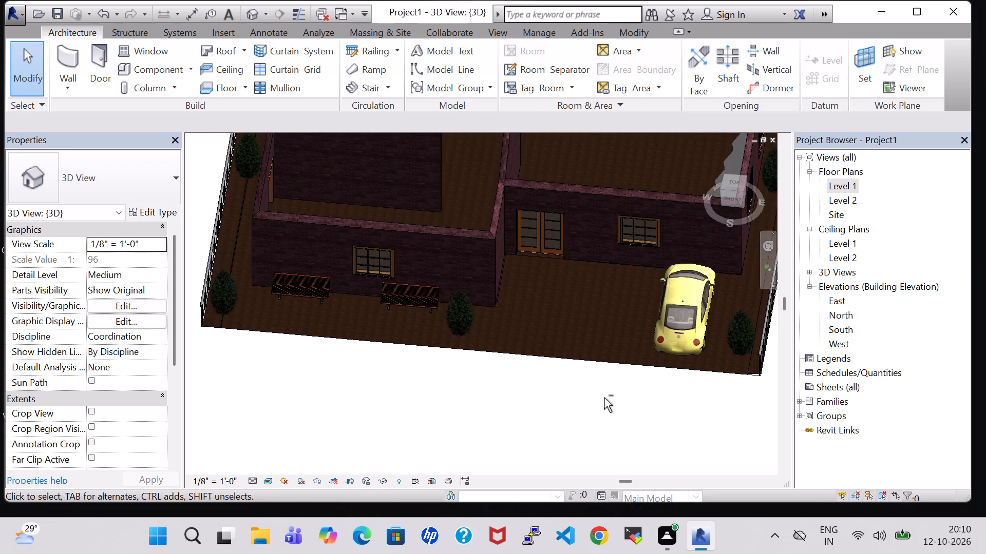
shift+middle_drag(604, 398, 617, 272)
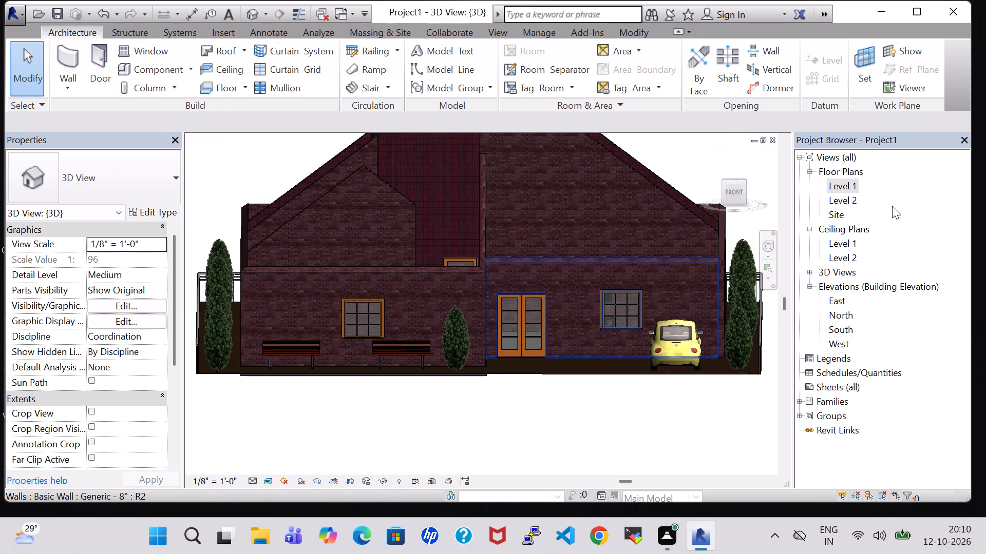
Open the Level 1 floor plan and examine the overall layout of rooms, furniture, trees and parking.
double_click(843, 180)
scroll(615, 256, down, 2)
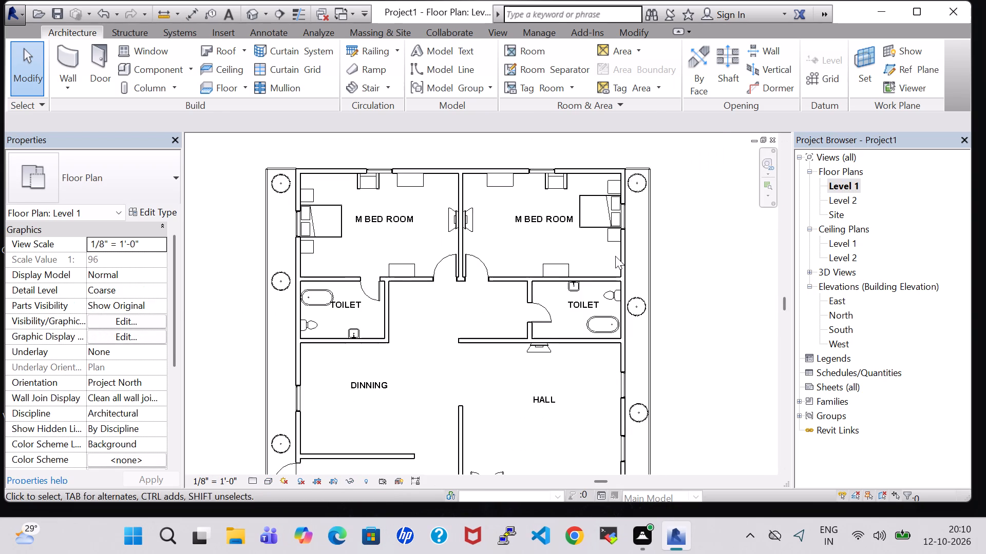
scroll(648, 255, down, 2)
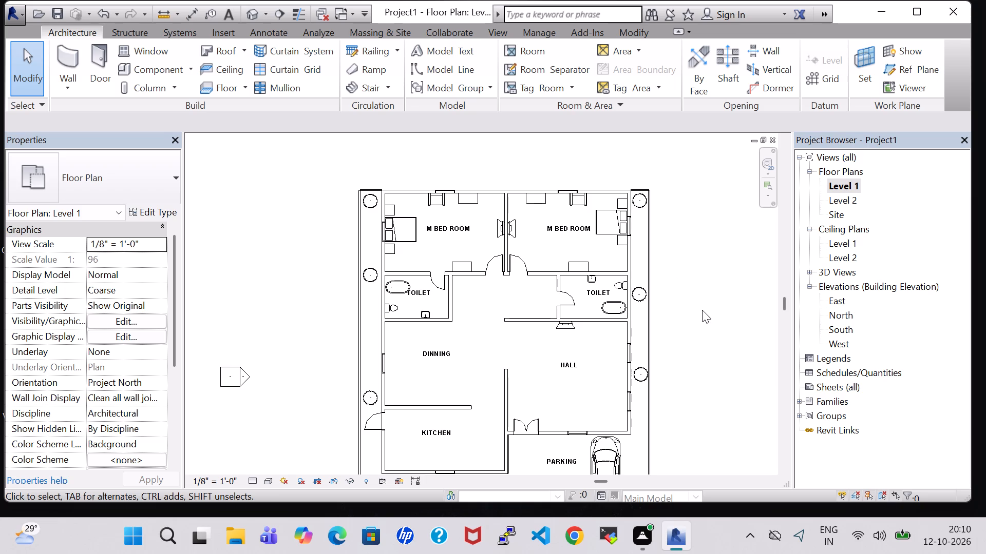
scroll(691, 309, down, 1)
scroll(580, 304, up, 3)
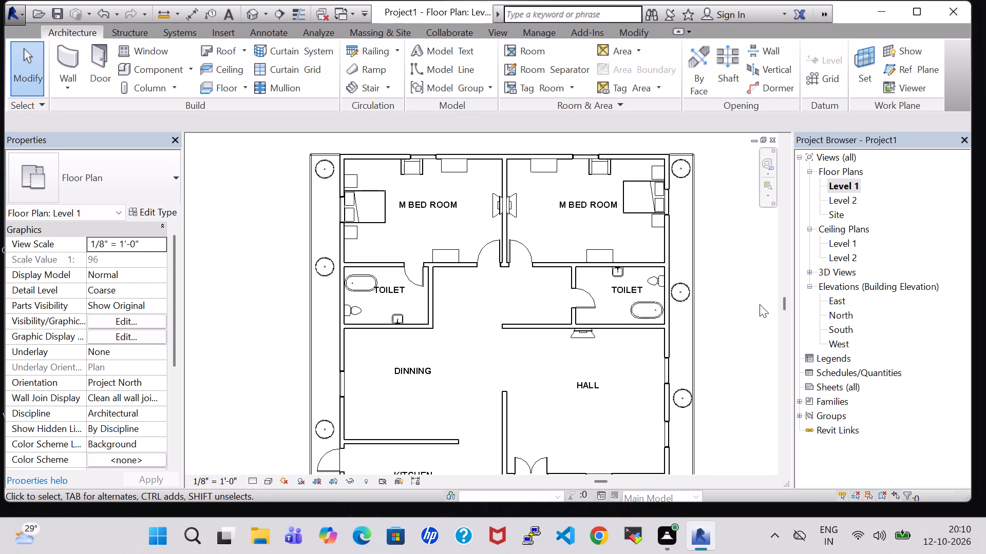
click(726, 343)
scroll(726, 343, down, 1)
middle_drag(726, 343, 655, 330)
scroll(655, 330, down, 1)
middle_drag(655, 330, 656, 304)
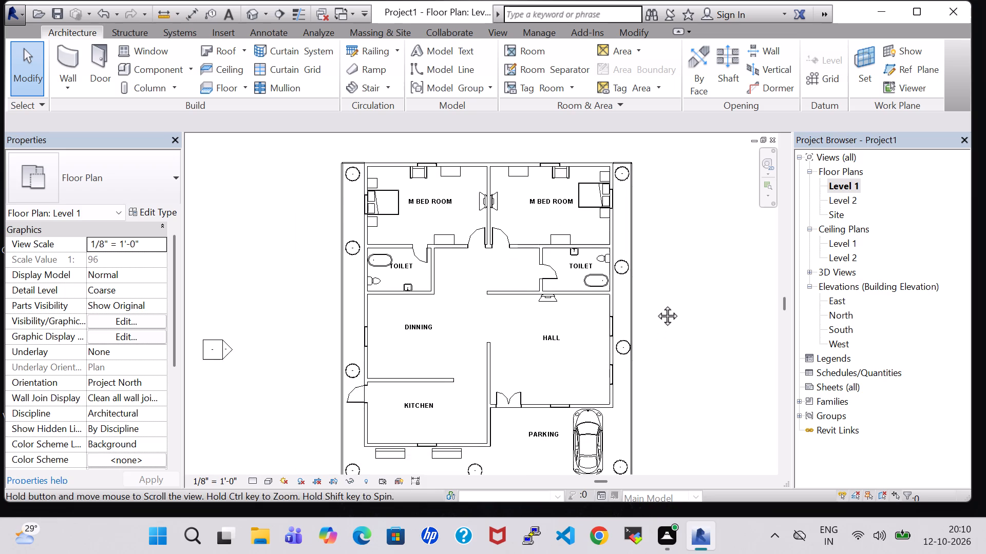
middle_drag(656, 304, 656, 300)
scroll(656, 300, down, 1)
middle_drag(701, 302, 668, 272)
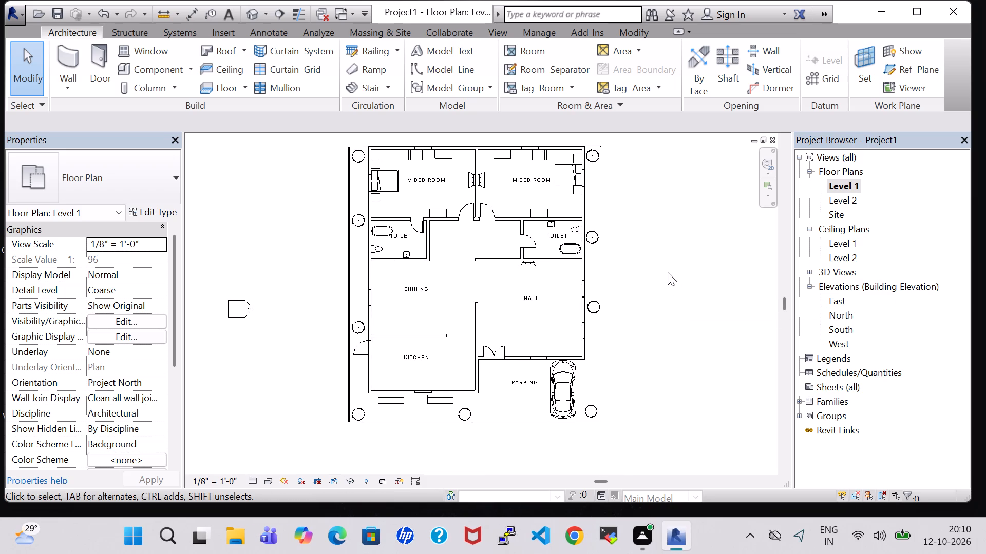
scroll(668, 272, up, 1)
middle_drag(668, 272, 685, 296)
scroll(685, 296, down, 1)
middle_click(685, 296)
middle_click(685, 296)
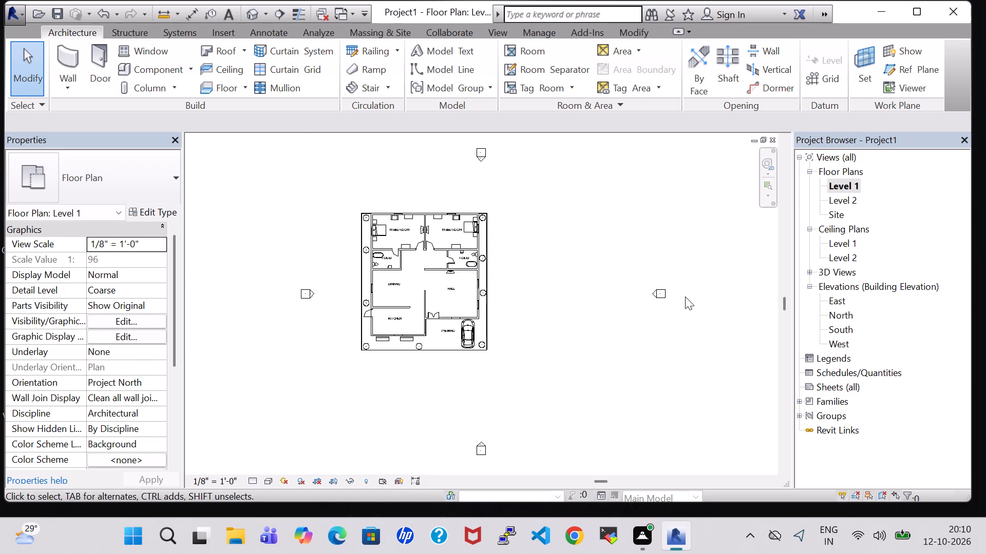
scroll(527, 263, up, 6)
middle_drag(657, 277, 789, 267)
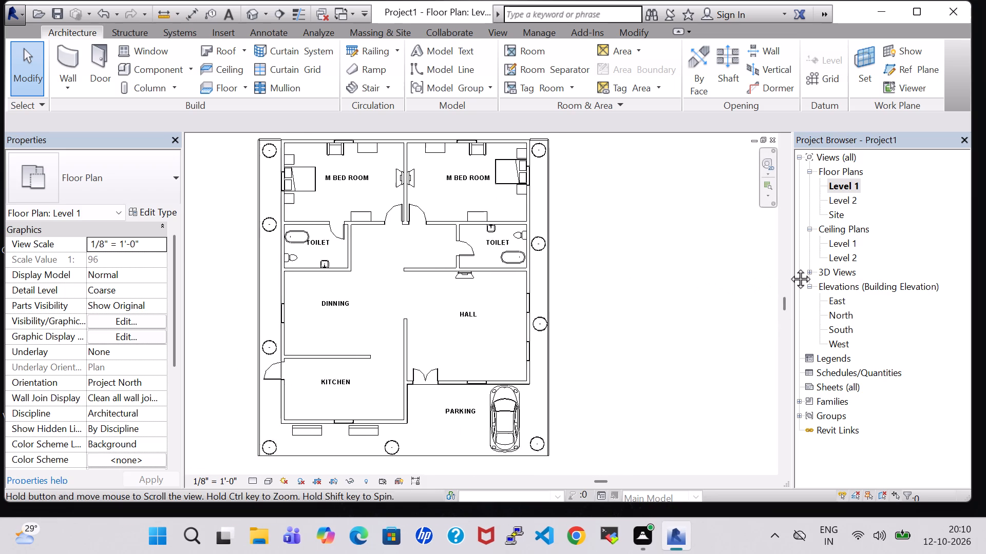
middle_drag(789, 267, 797, 267)
middle_drag(673, 277, 703, 289)
scroll(703, 289, down, 1)
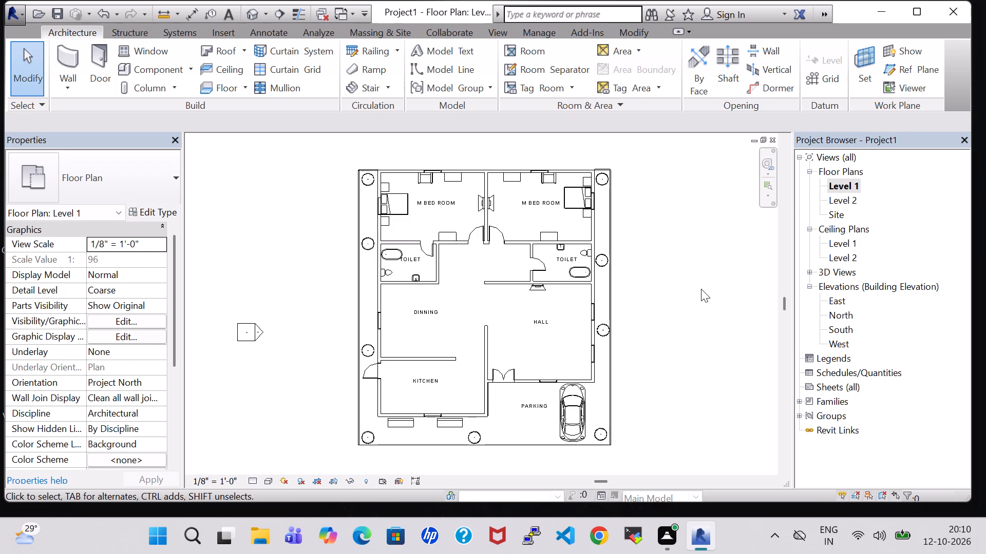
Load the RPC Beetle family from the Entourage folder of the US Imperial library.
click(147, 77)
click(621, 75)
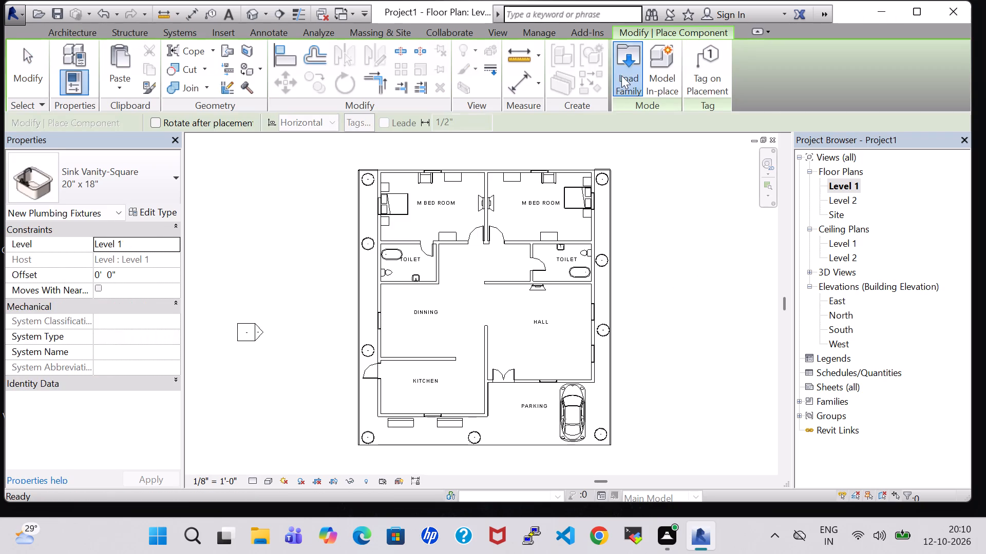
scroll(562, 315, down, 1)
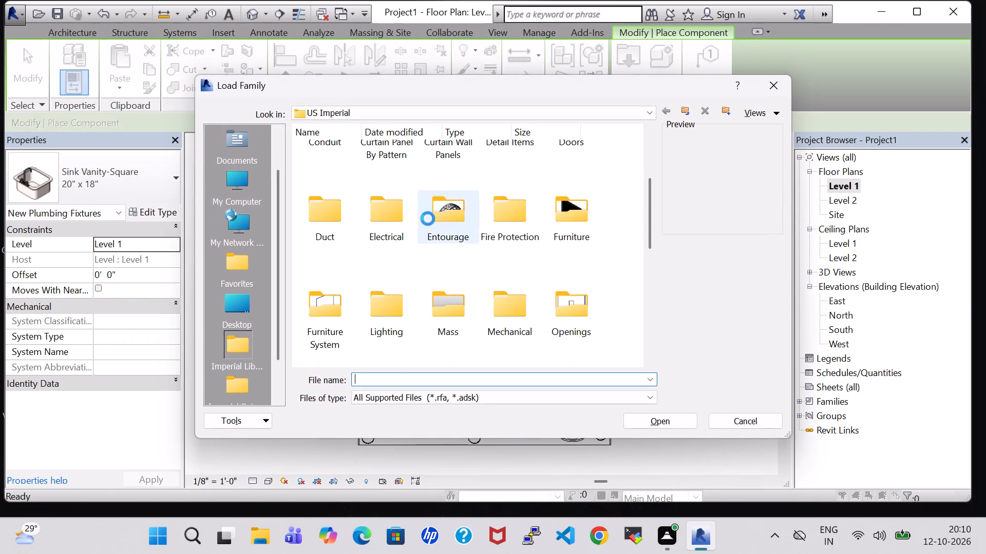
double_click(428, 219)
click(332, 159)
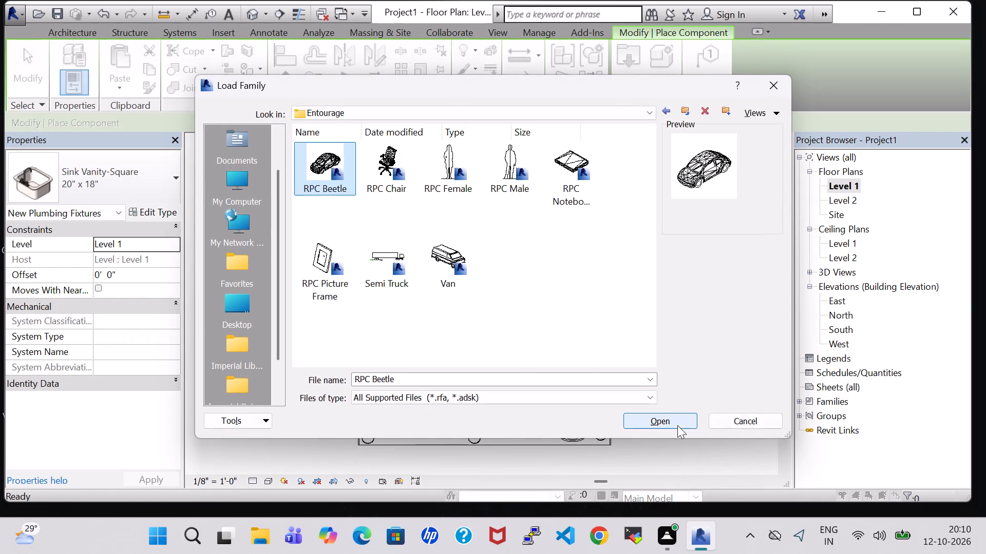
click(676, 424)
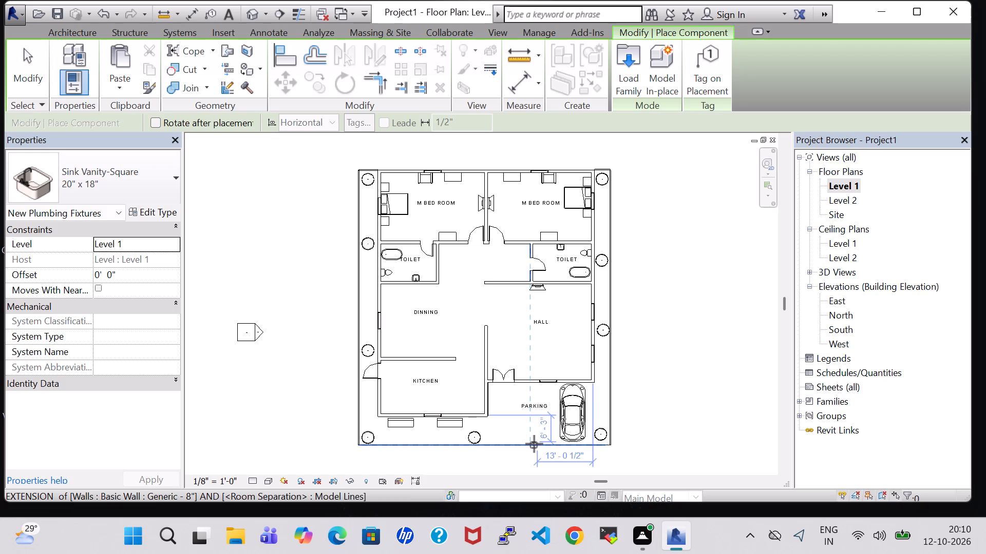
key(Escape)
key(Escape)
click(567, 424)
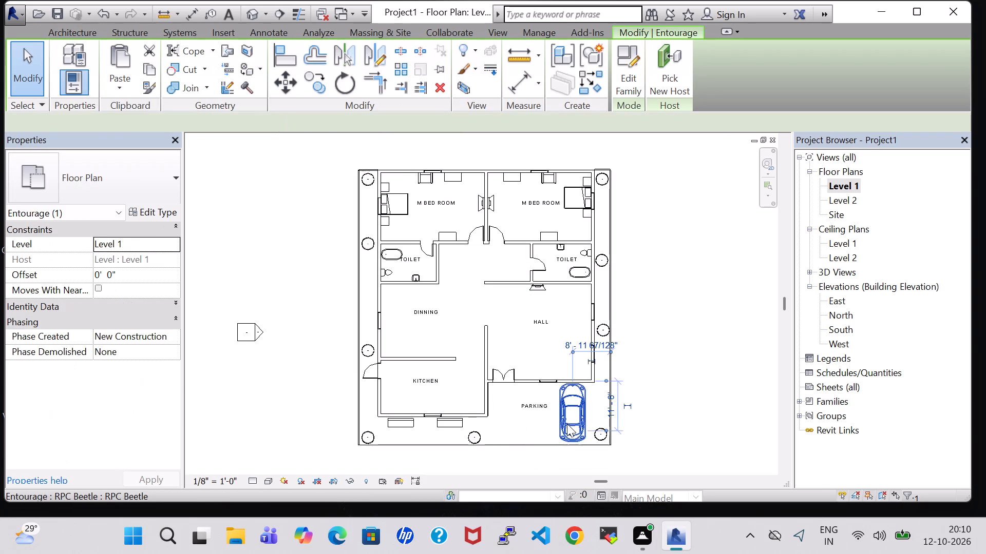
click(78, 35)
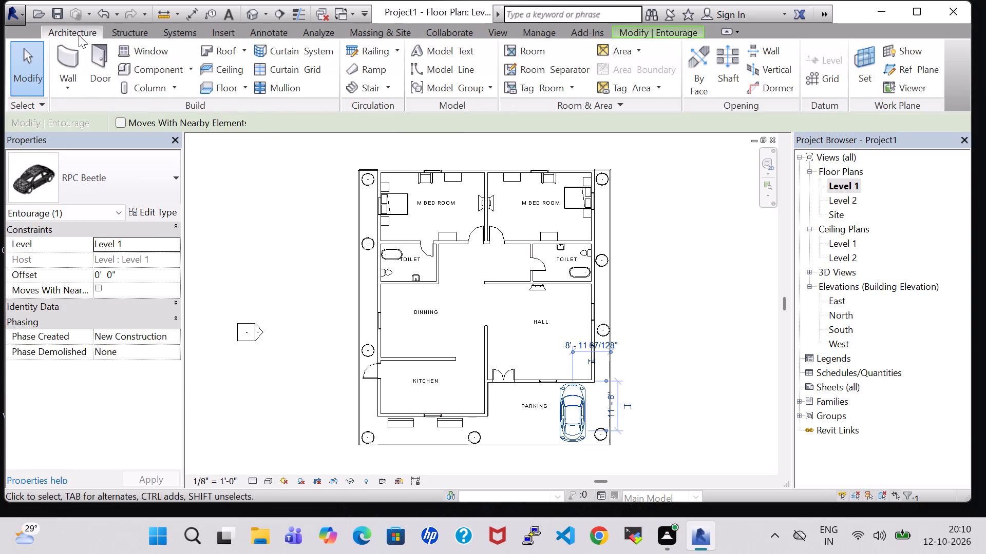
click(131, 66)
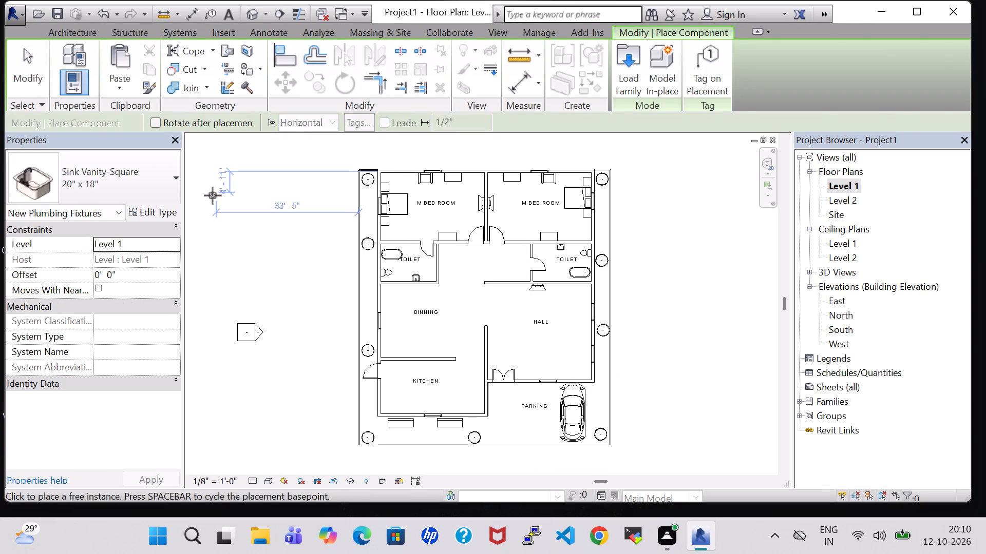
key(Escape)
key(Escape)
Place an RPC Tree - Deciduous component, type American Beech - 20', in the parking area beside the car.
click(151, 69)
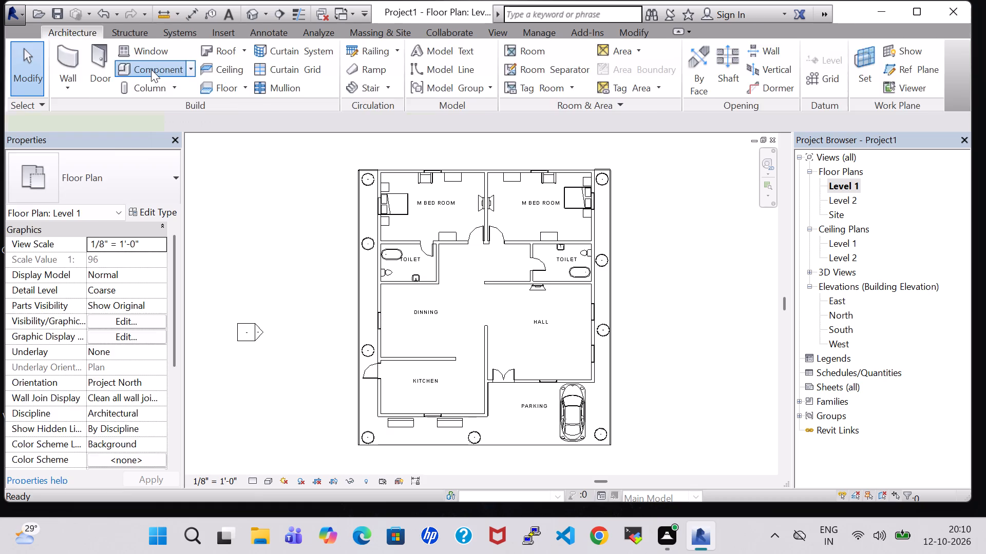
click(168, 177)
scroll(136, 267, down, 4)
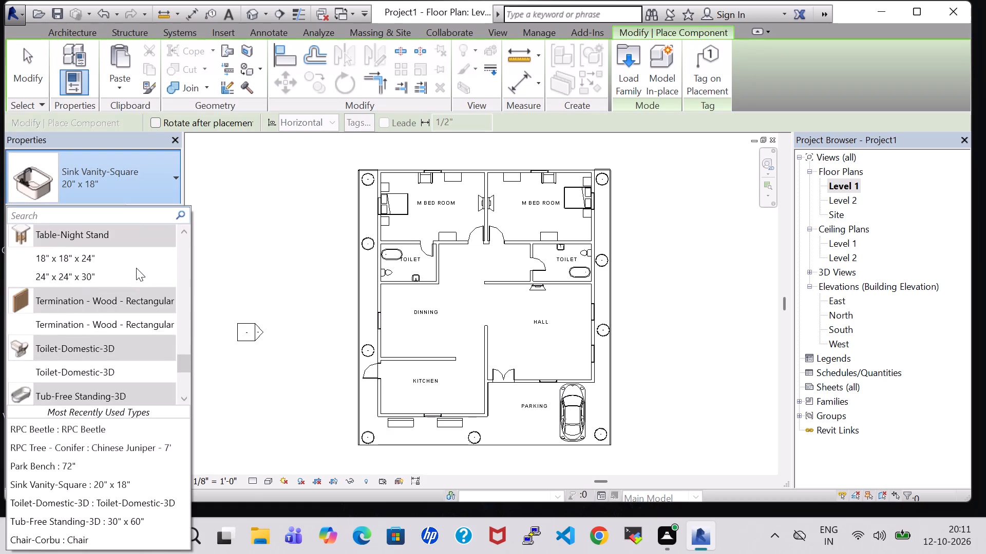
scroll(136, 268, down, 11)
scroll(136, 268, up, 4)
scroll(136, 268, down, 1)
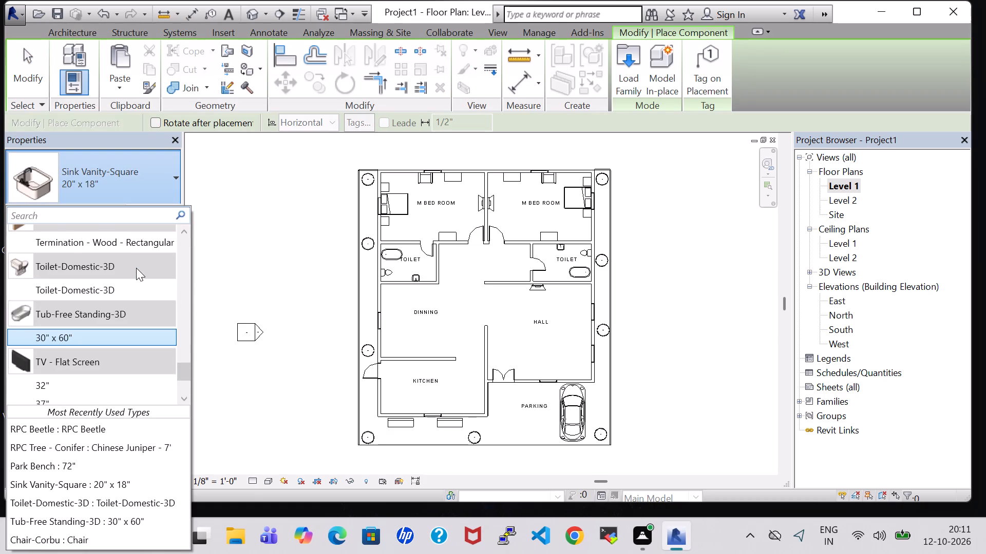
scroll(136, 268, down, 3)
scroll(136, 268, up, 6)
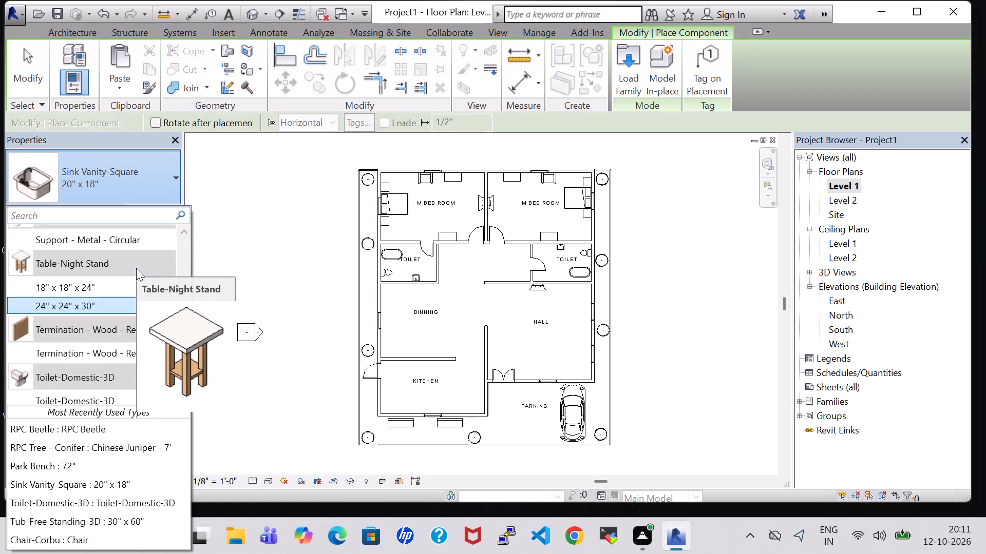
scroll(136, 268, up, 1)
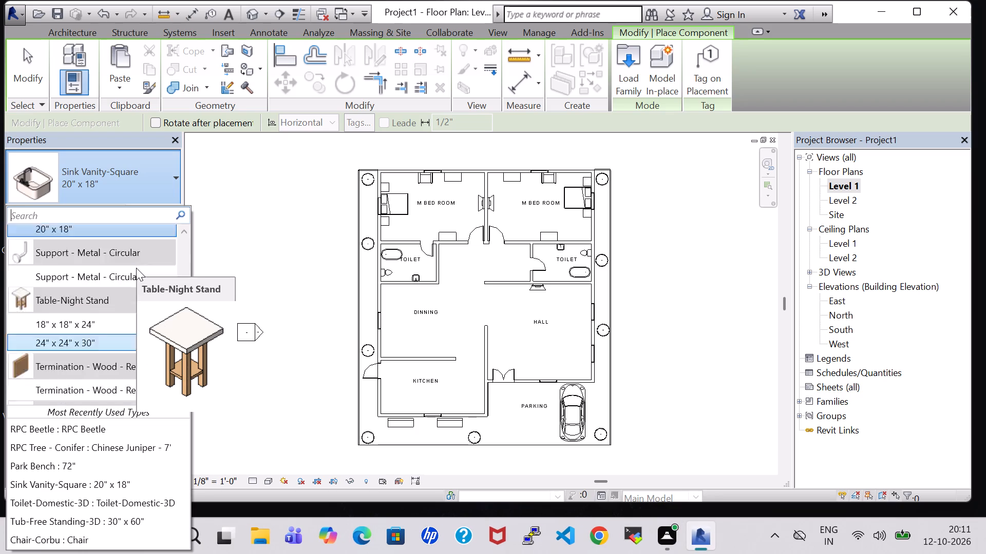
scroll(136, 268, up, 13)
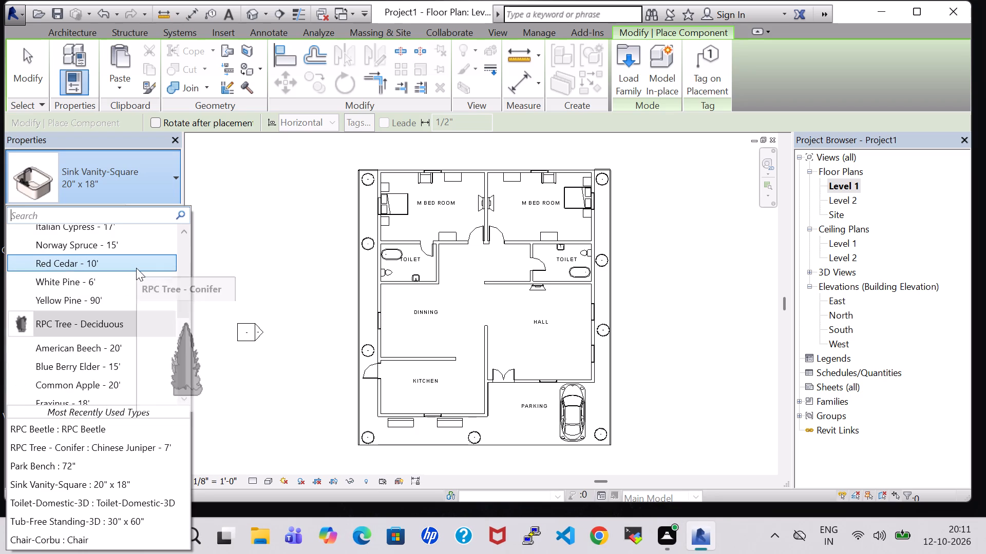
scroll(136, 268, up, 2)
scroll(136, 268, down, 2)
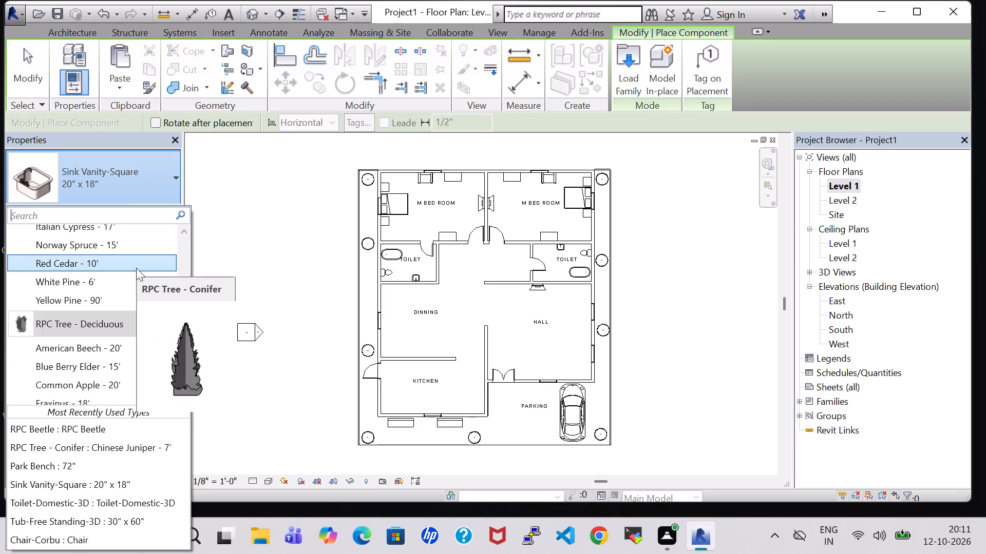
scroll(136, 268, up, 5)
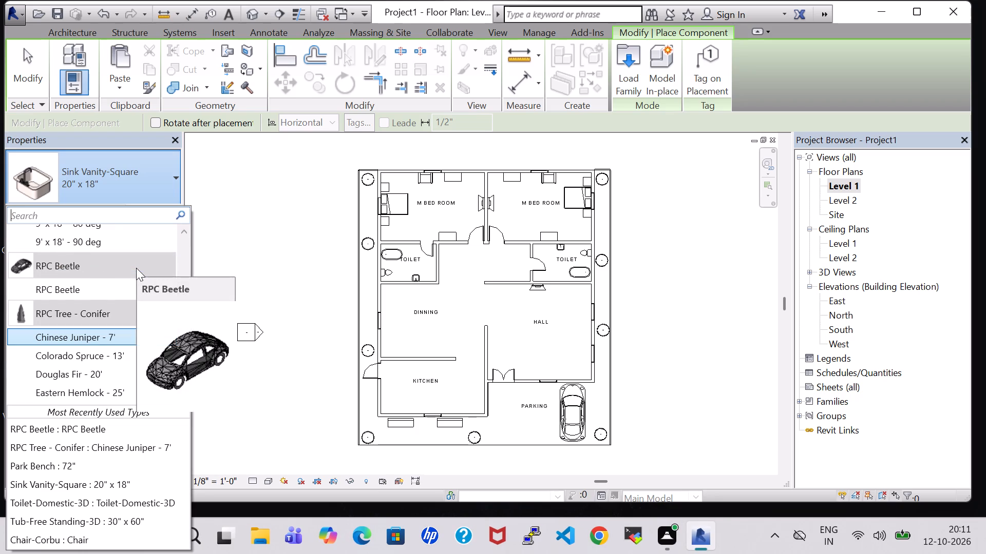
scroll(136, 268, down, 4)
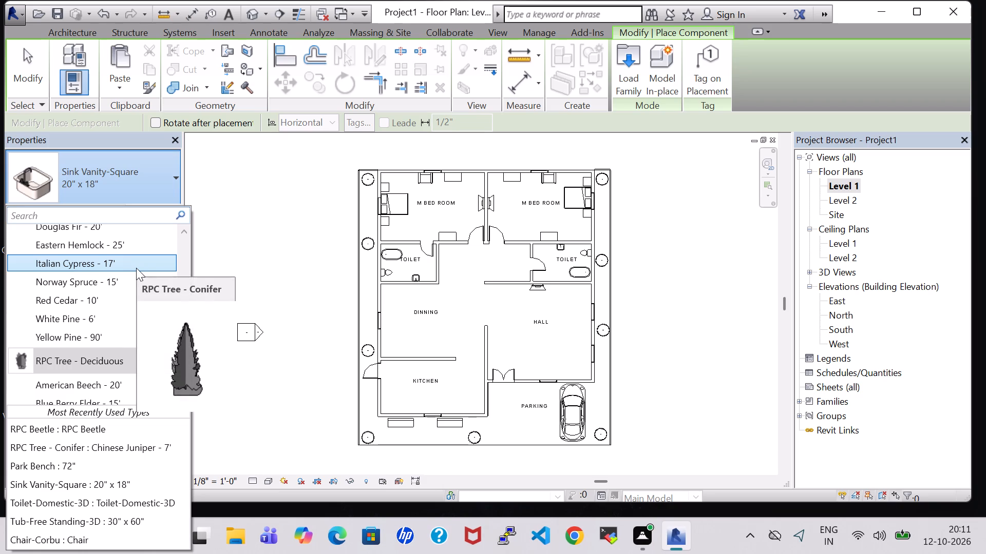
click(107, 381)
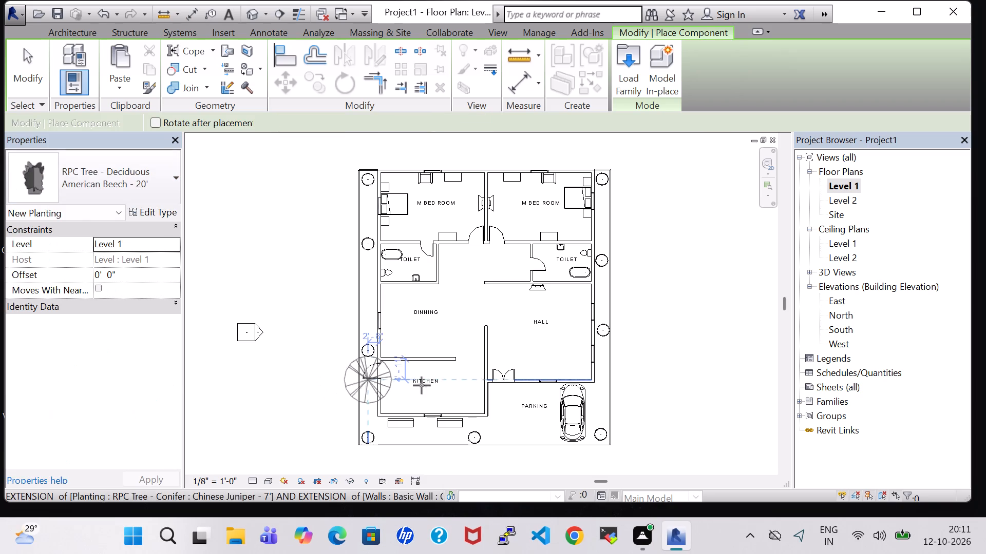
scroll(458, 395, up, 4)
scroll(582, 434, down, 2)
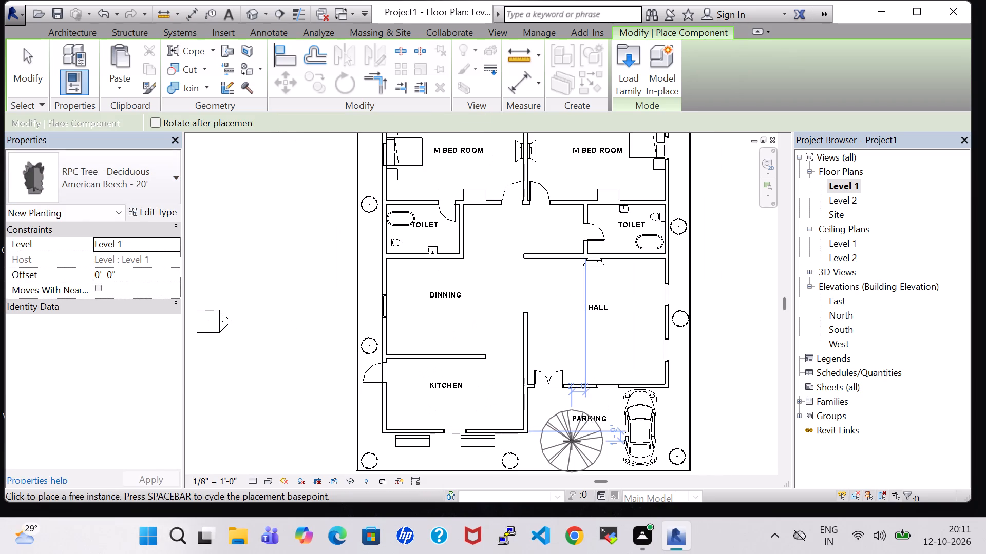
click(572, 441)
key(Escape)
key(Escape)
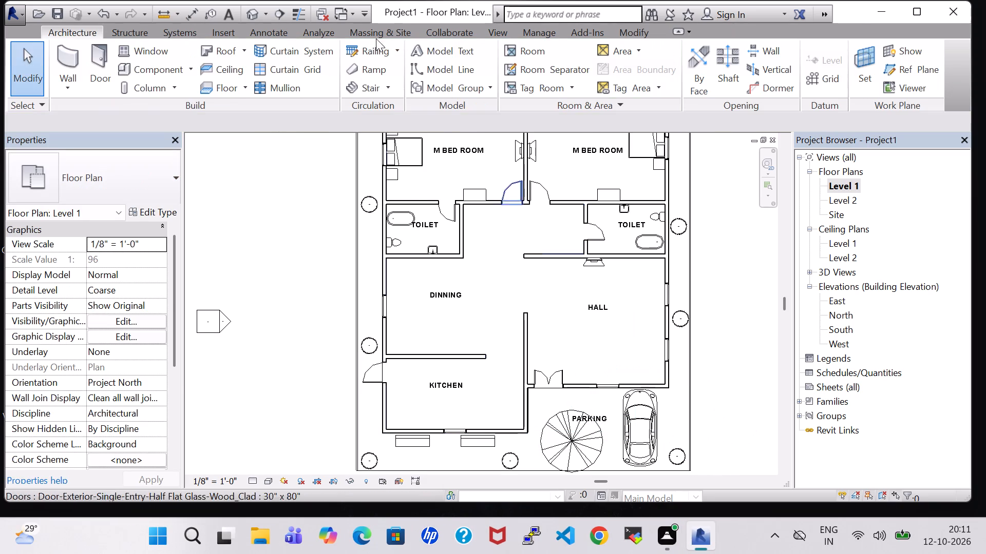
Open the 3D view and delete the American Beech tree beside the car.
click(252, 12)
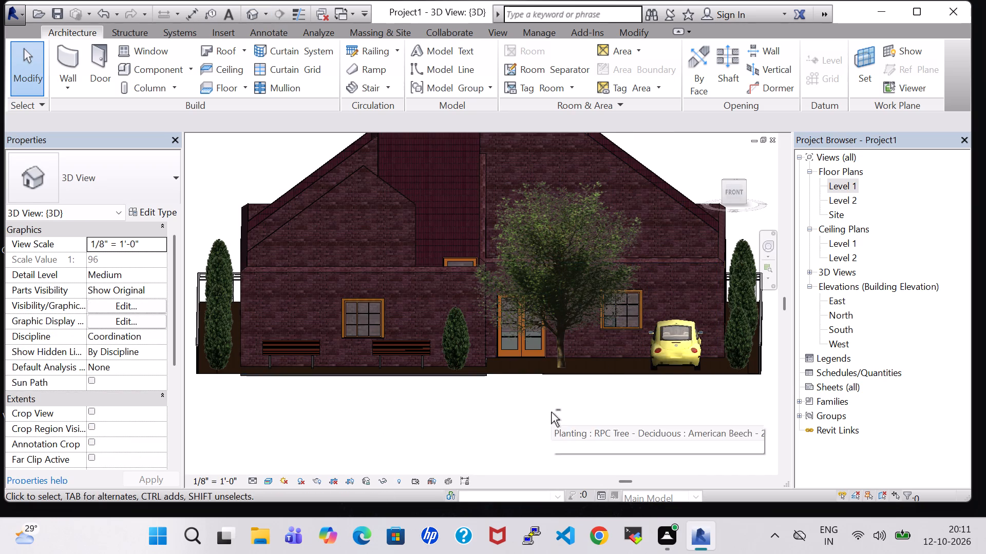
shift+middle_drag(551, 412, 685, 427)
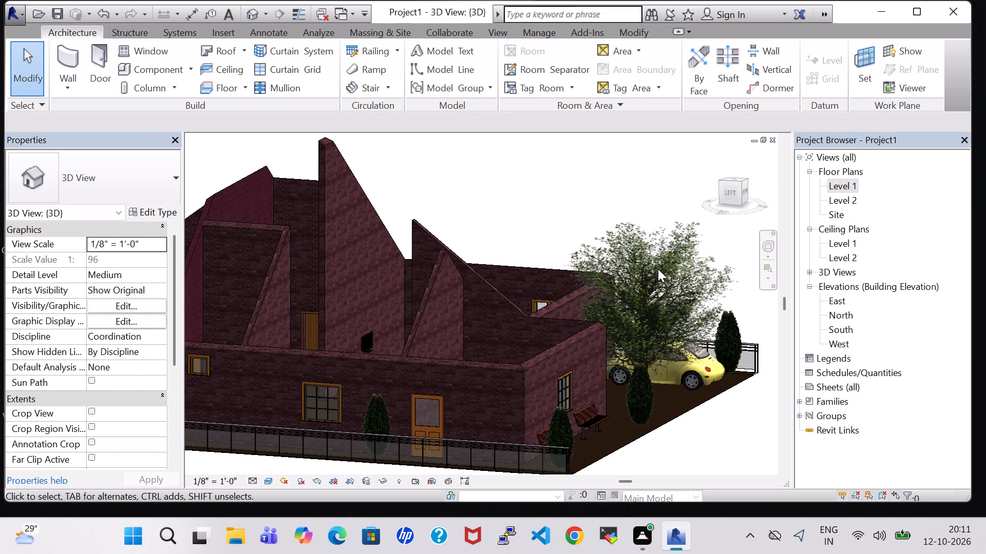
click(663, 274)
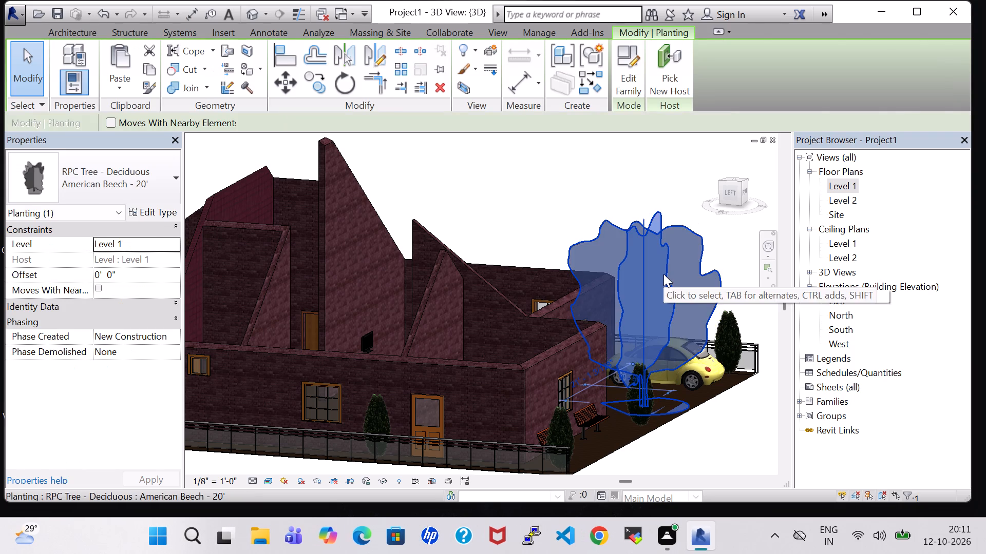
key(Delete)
Examine the house exterior in 3D from the side and the front, including the benches, trees and car.
scroll(660, 297, down, 2)
shift+scroll(696, 422, down, 1)
shift+middle_drag(696, 422, 612, 422)
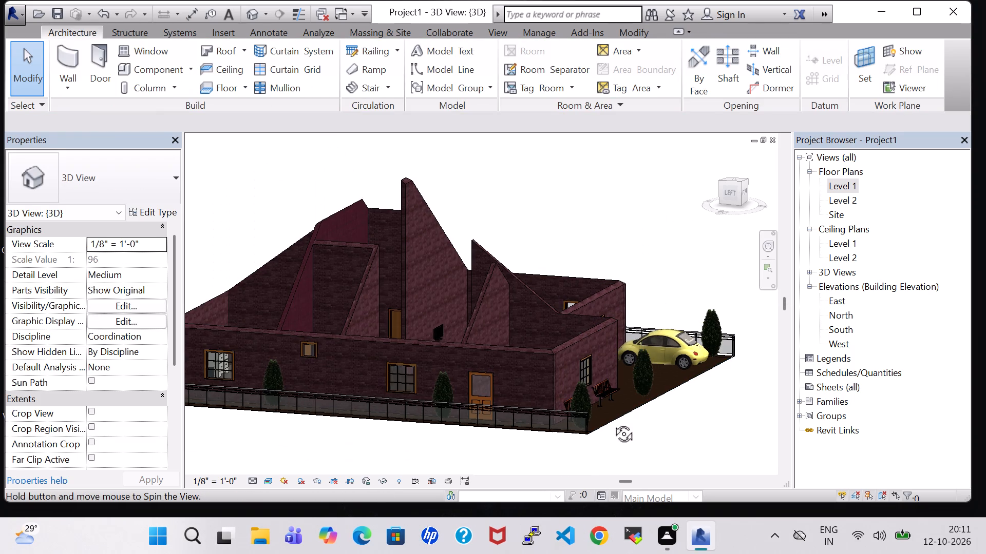
shift+middle_drag(612, 422, 549, 417)
middle_drag(668, 392, 625, 430)
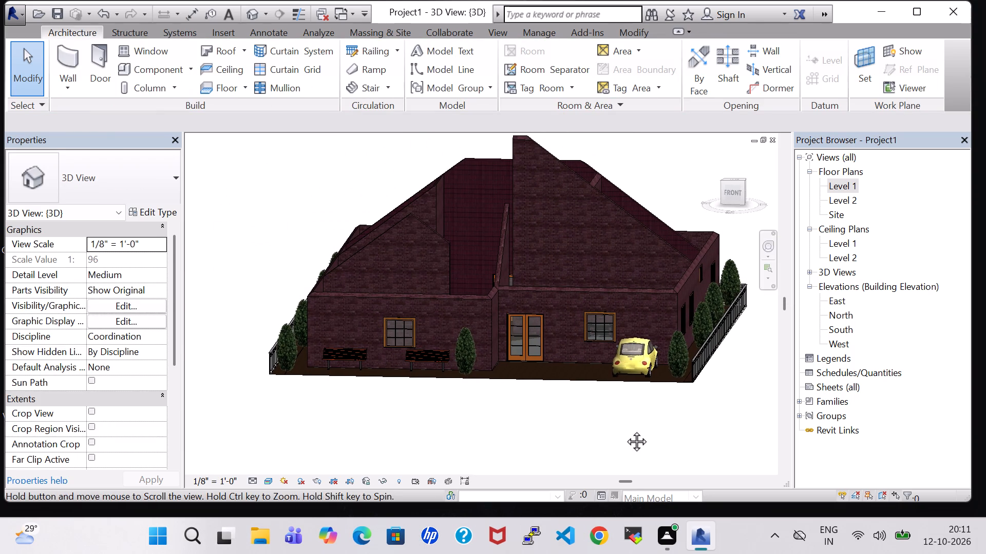
middle_drag(625, 430, 640, 436)
Return to the Level 1 floor plan.
double_click(836, 185)
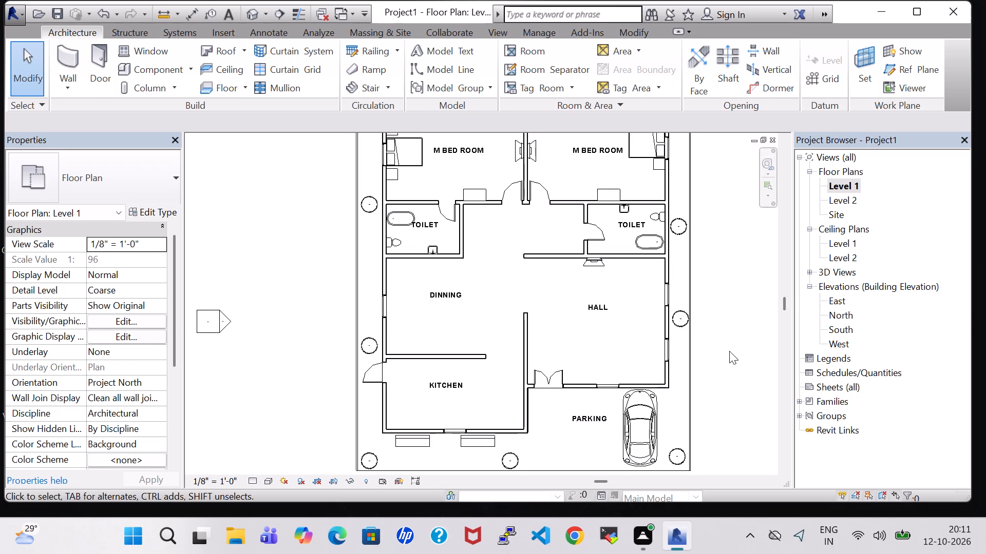
Place a second RPC Beetle component in the parking area, alongside the existing car on the side nearer the kitchen.
middle_drag(729, 351, 690, 337)
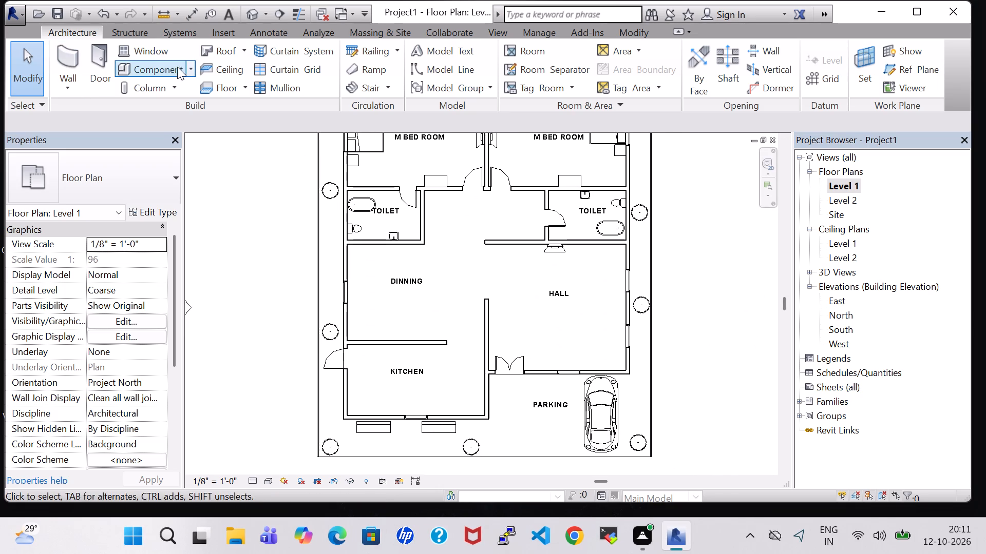
click(156, 64)
click(157, 174)
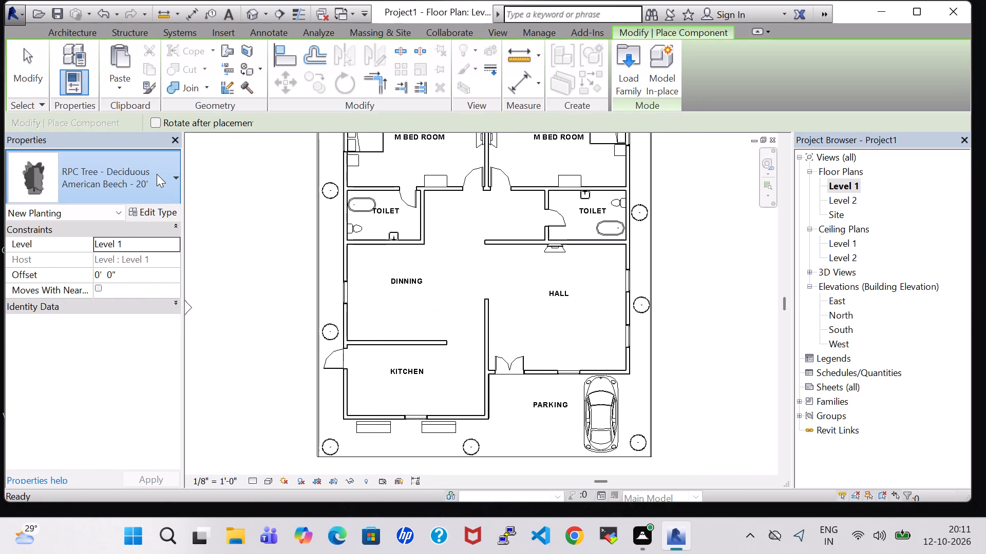
scroll(144, 249, up, 9)
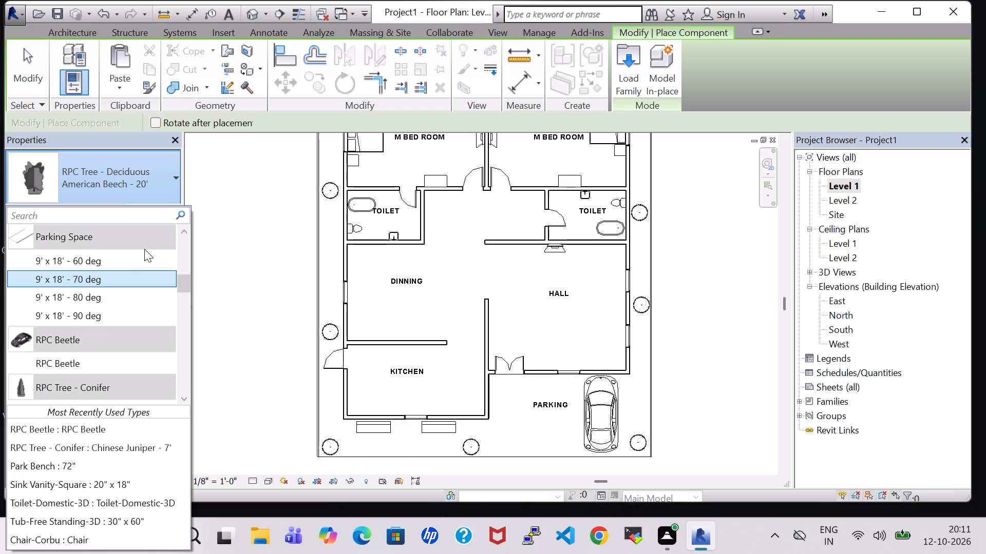
click(80, 358)
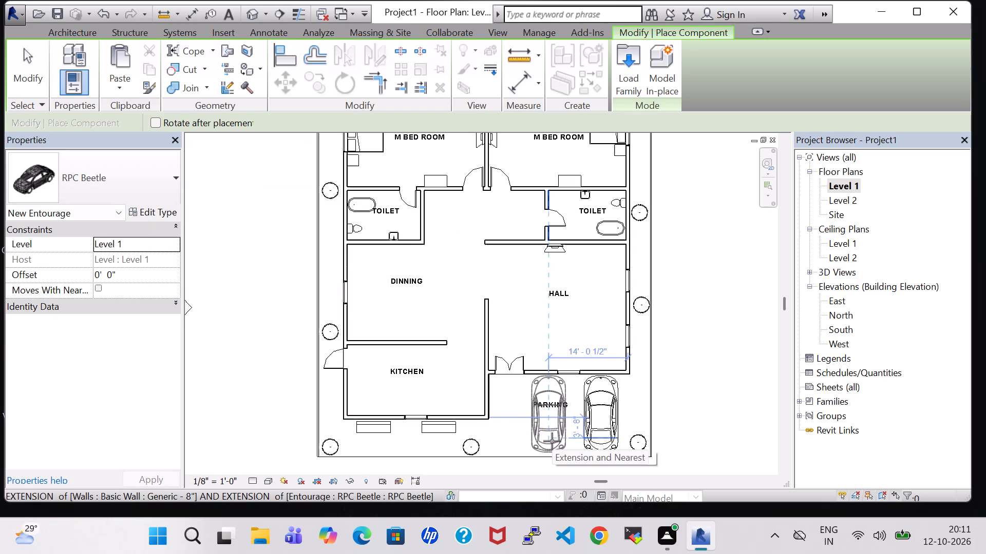
click(552, 441)
key(Escape)
key(Escape)
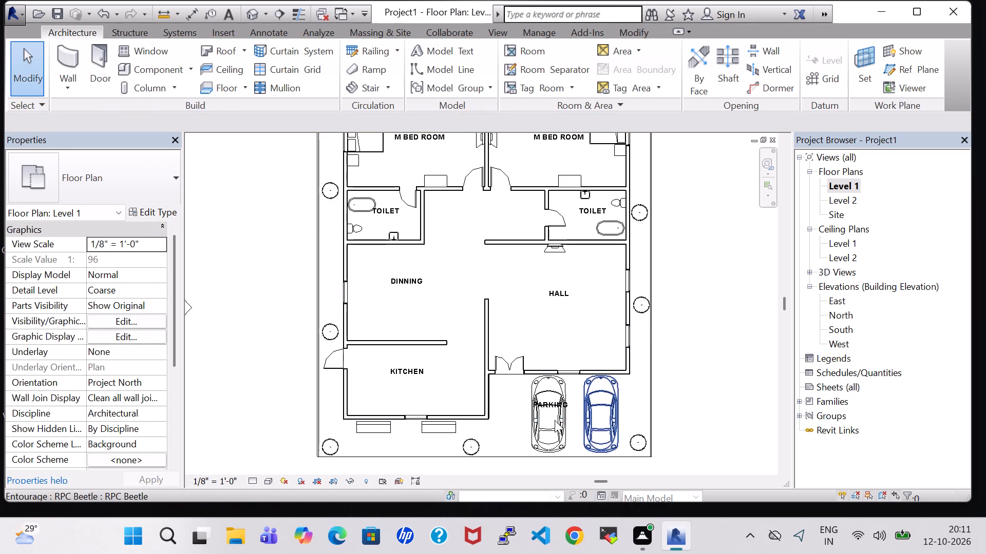
Nudge the PARKING room tag down and to the right so it sits between the two cars.
click(563, 397)
key(Down)
key(Down)
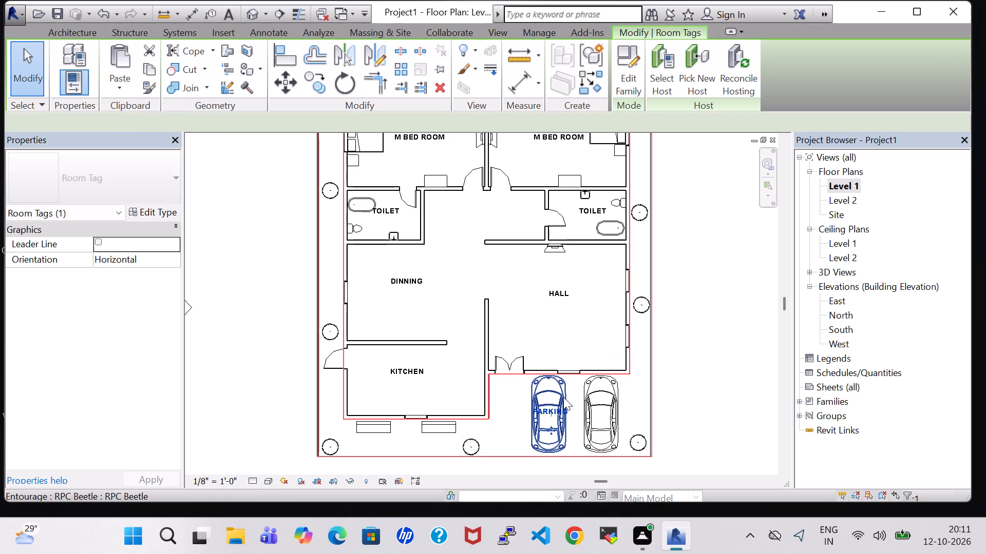
key(Down)
key(Right)
key(Right)
key(Right)
key(Right)
key(Right)
key(Right)
key(Right)
key(Right)
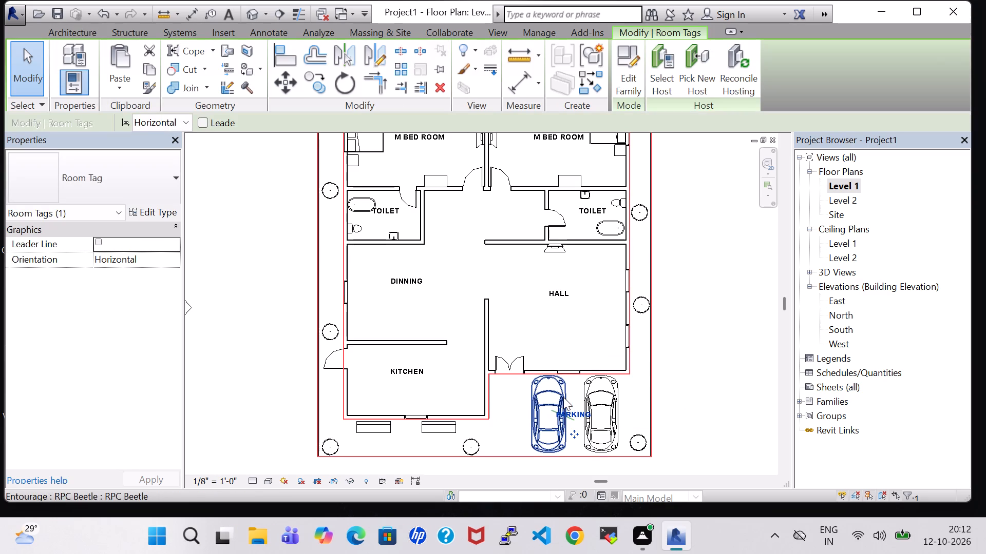
click(692, 404)
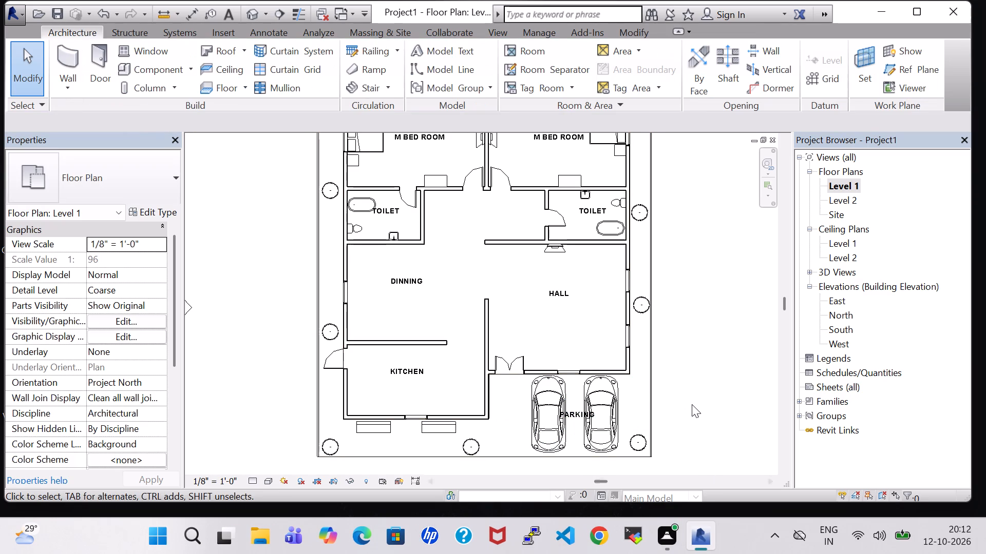
View the two parked cars in the 3D view, then return to the Level 1 floor plan.
scroll(692, 404, down, 1)
click(618, 401)
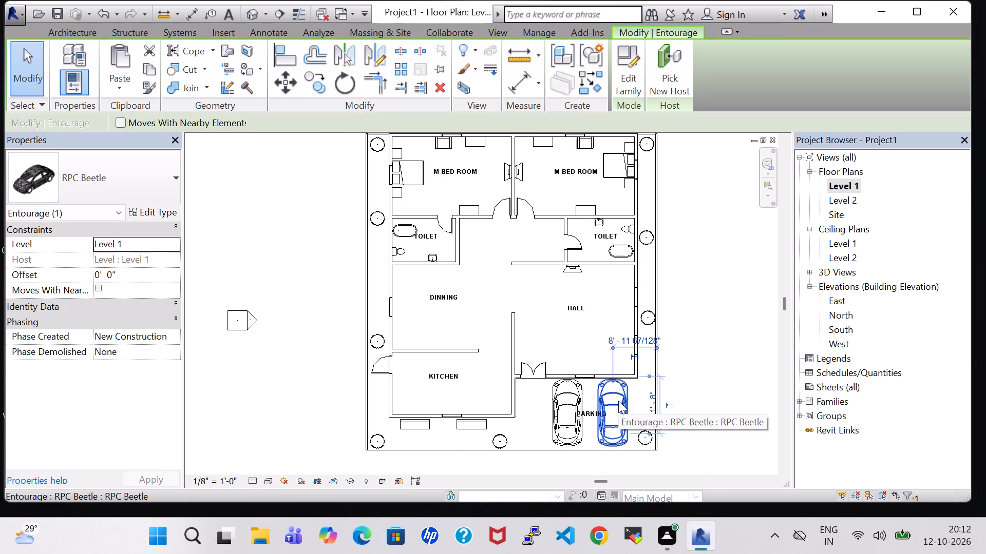
click(249, 10)
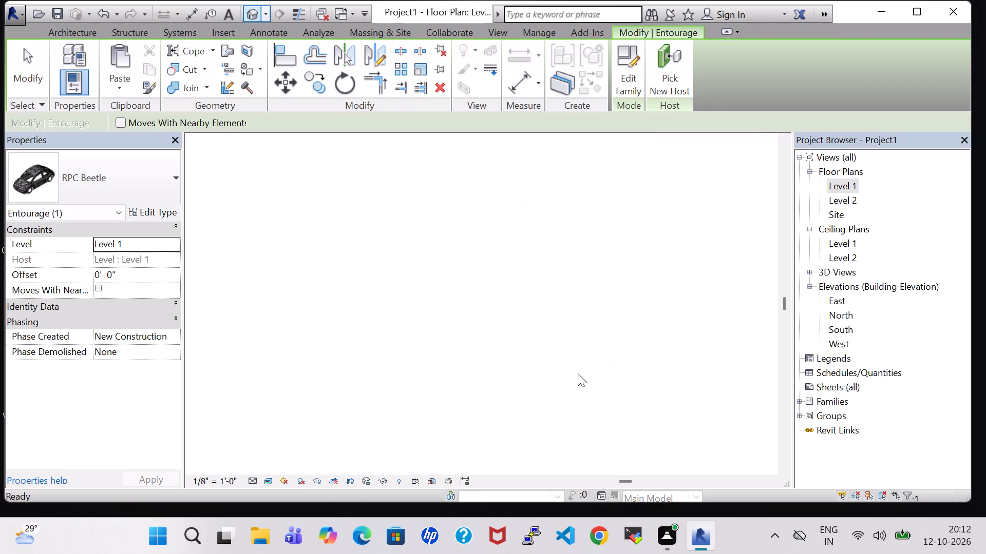
scroll(600, 373, down, 1)
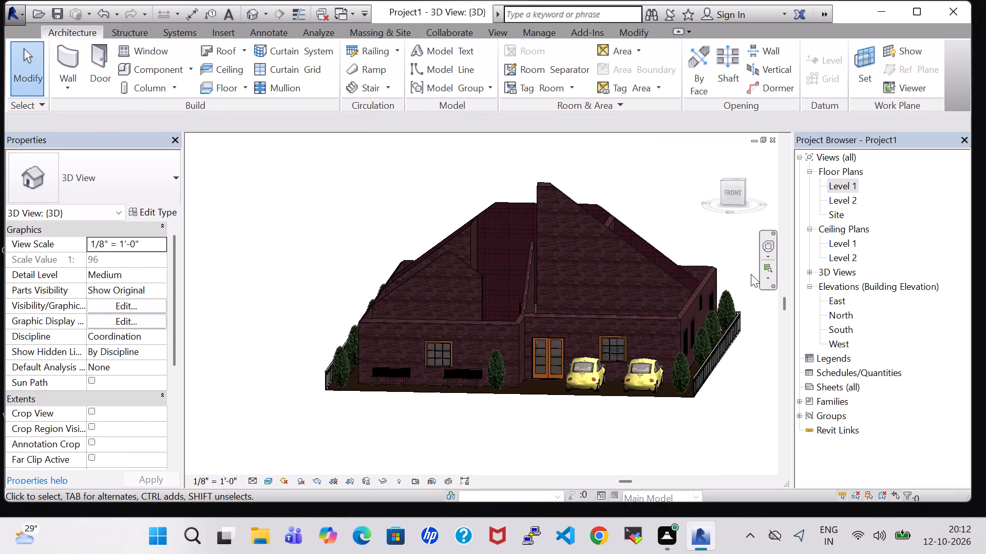
double_click(834, 182)
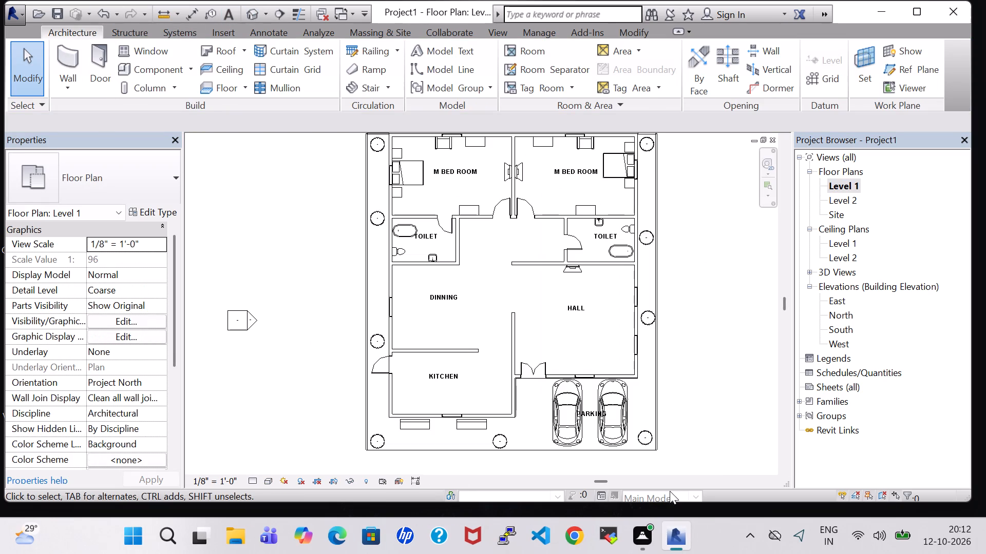
Nudge the left TOILET room tag slightly down and right, clear of the bathtub.
scroll(689, 380, down, 1)
middle_drag(689, 344, 683, 374)
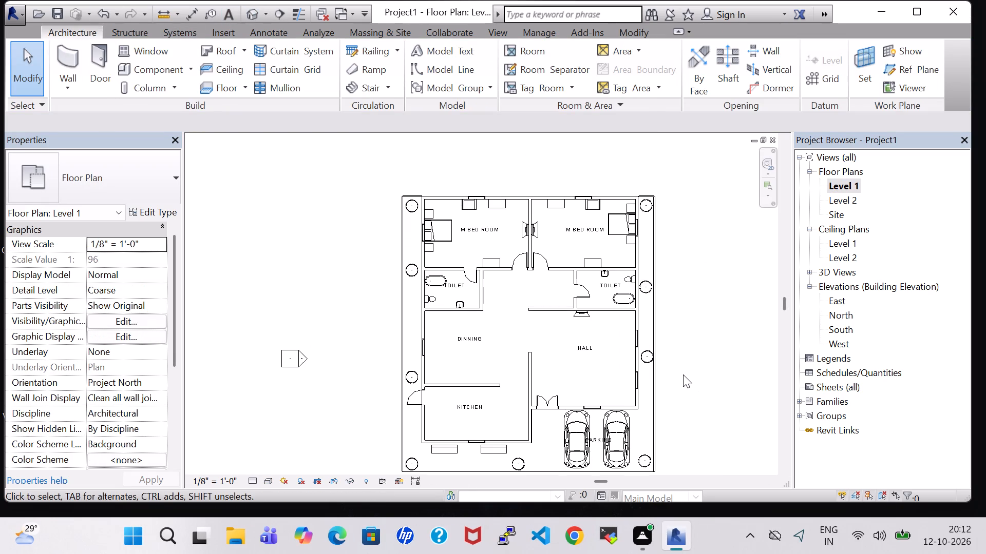
middle_drag(683, 315, 684, 348)
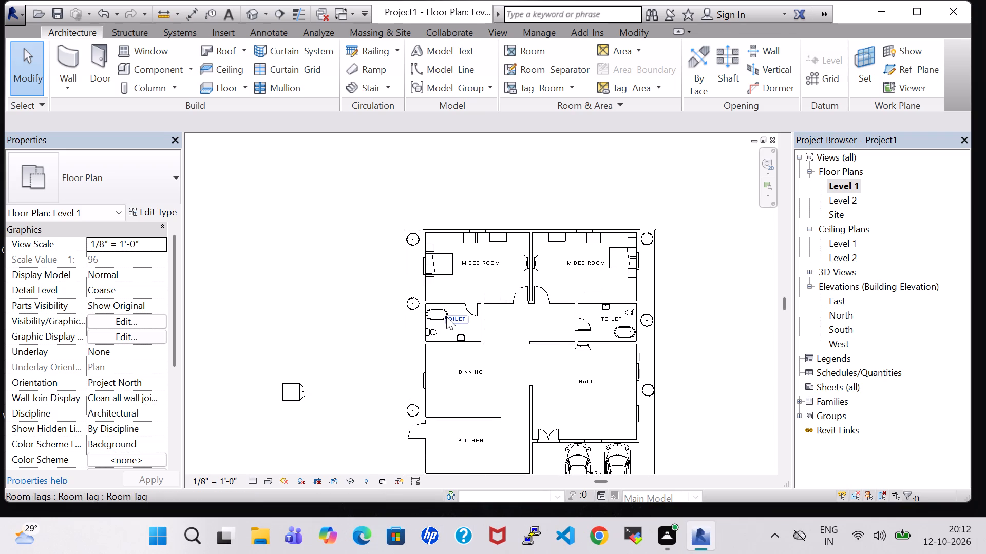
click(449, 317)
key(Down)
key(Down)
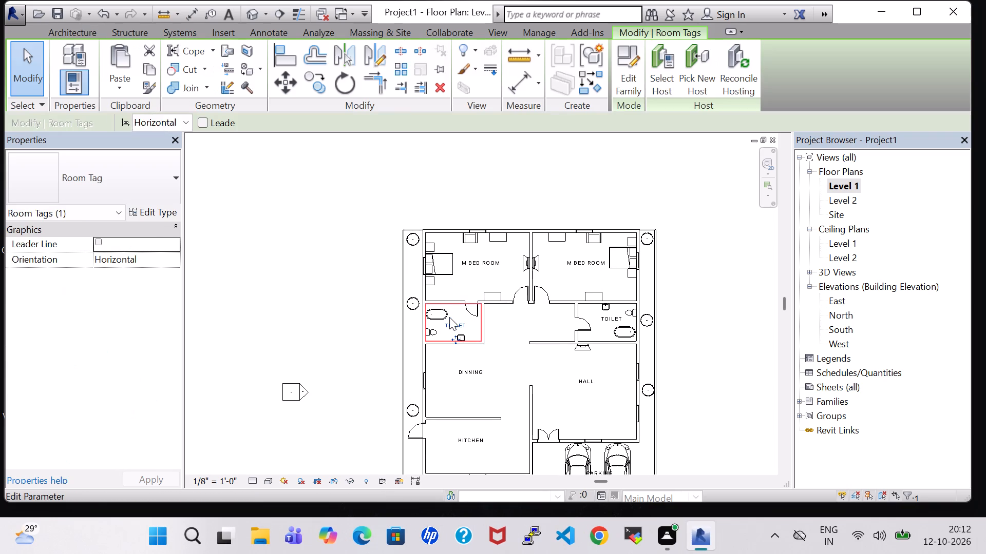
key(Right)
key(Up)
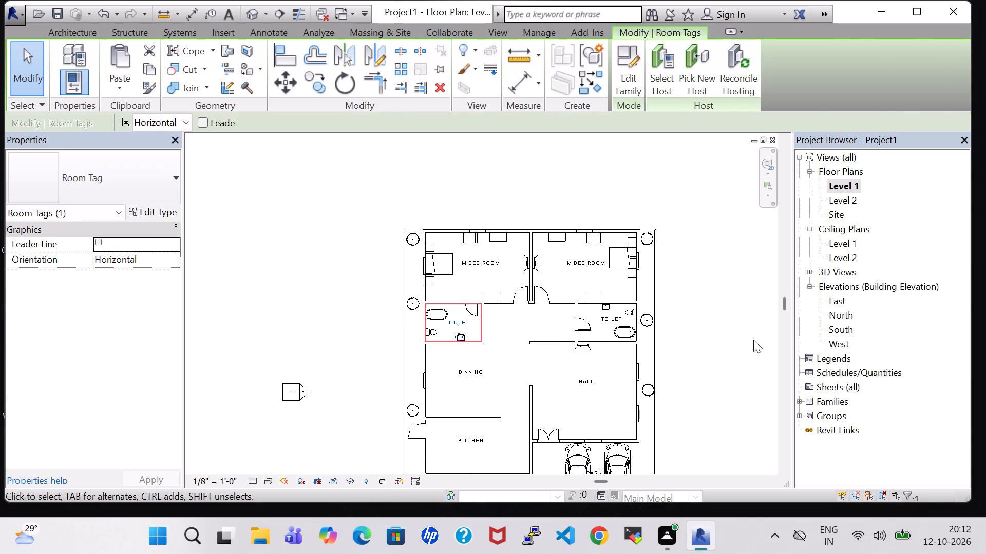
click(739, 341)
Nudge the right TOILET room tag slightly downward, between the toilet's fixtures.
click(610, 314)
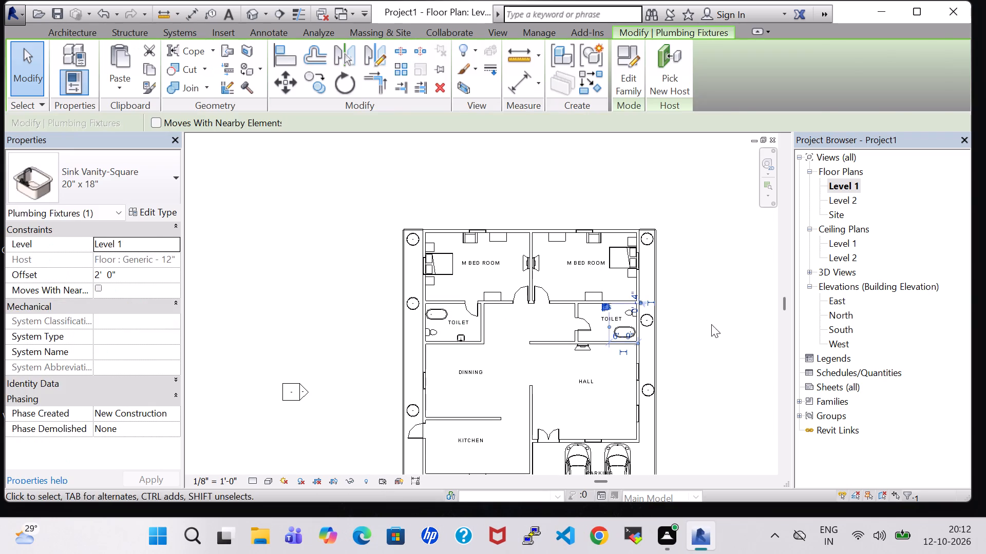
click(711, 324)
click(616, 322)
key(Down)
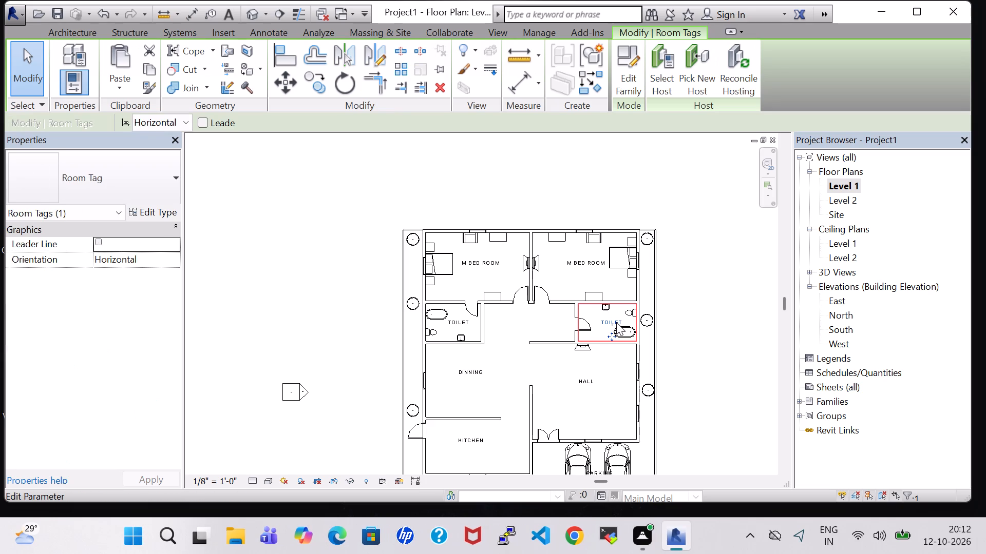
click(730, 327)
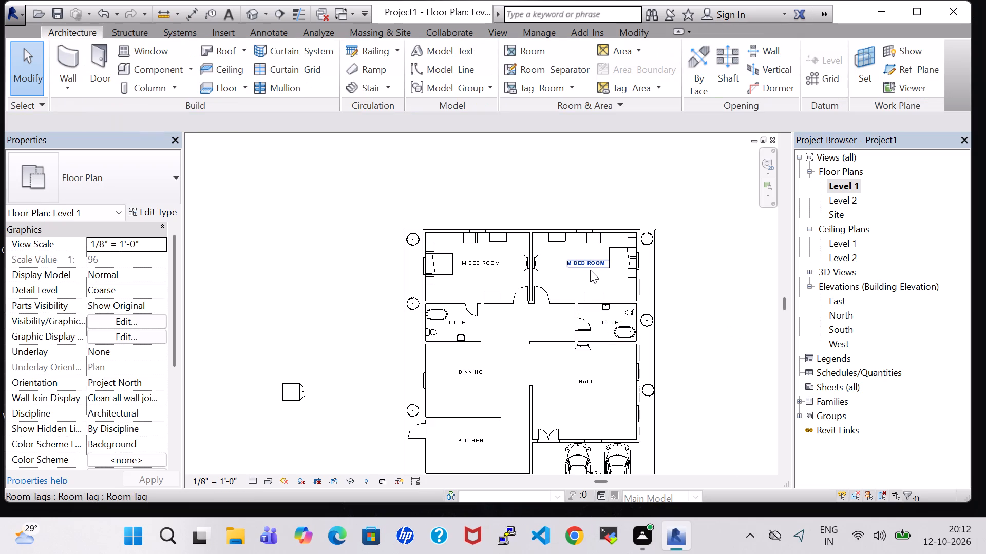
click(712, 285)
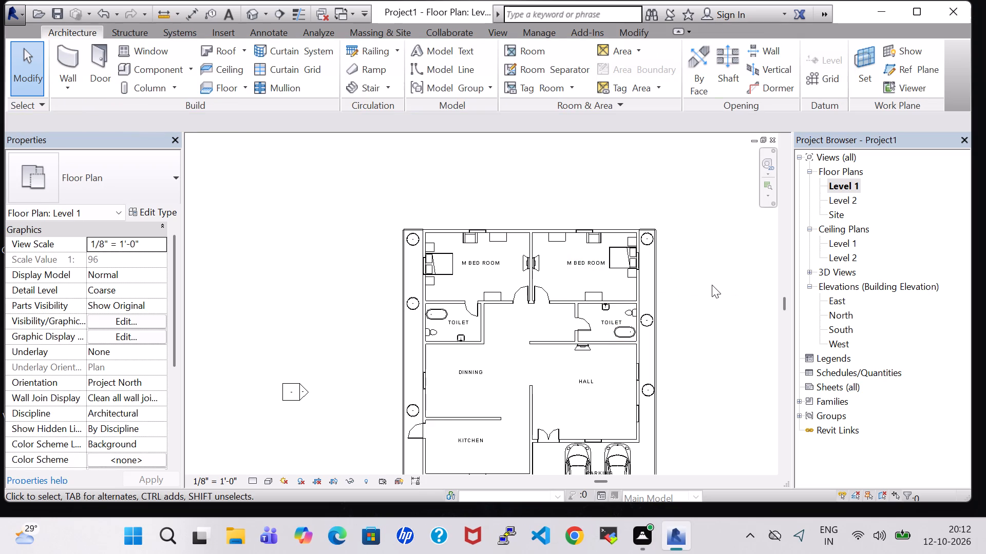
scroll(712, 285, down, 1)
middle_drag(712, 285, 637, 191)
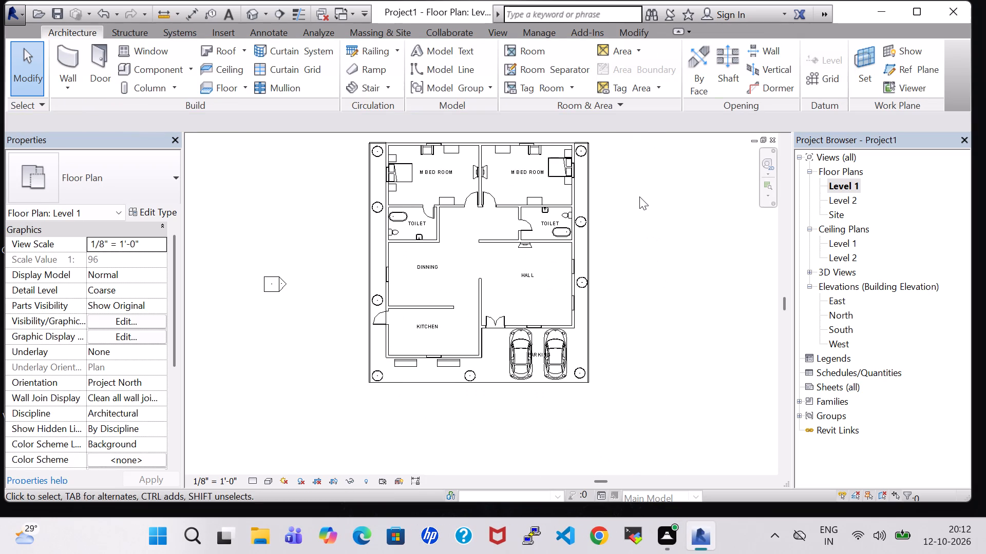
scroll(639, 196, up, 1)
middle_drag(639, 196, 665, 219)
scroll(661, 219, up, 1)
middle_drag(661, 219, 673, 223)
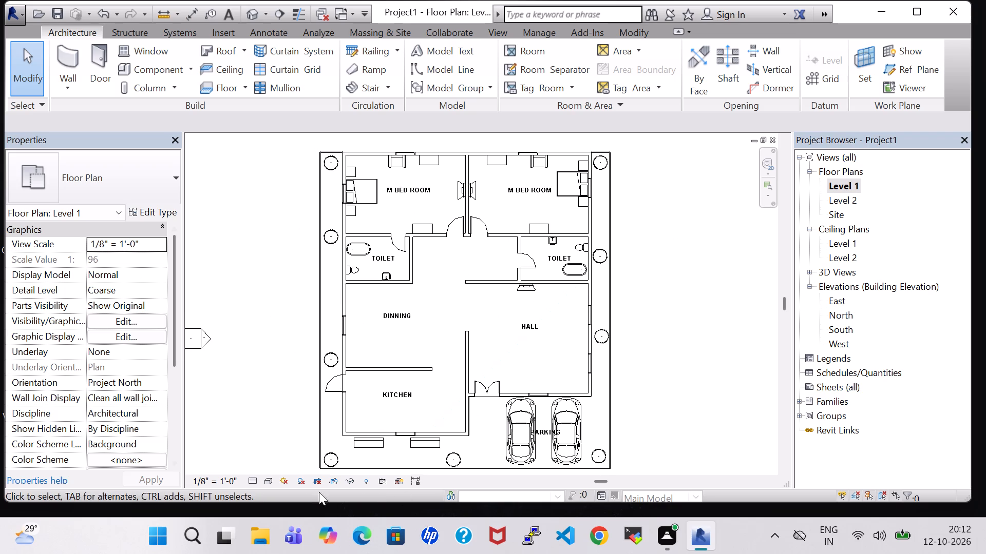
Load the Kitchenette - Medium family from the Domestic folder of the Specialty Equipment library for placement.
click(155, 63)
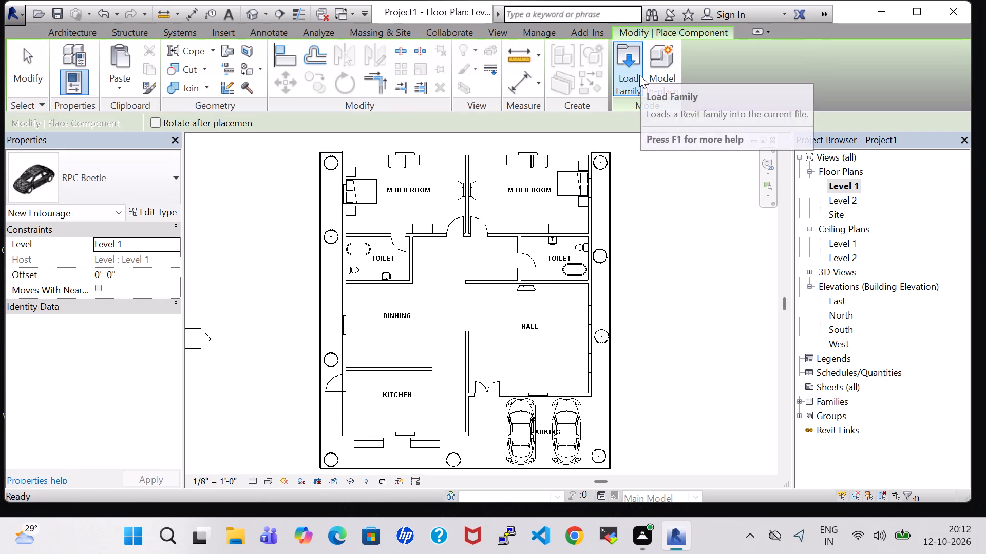
click(639, 75)
click(768, 82)
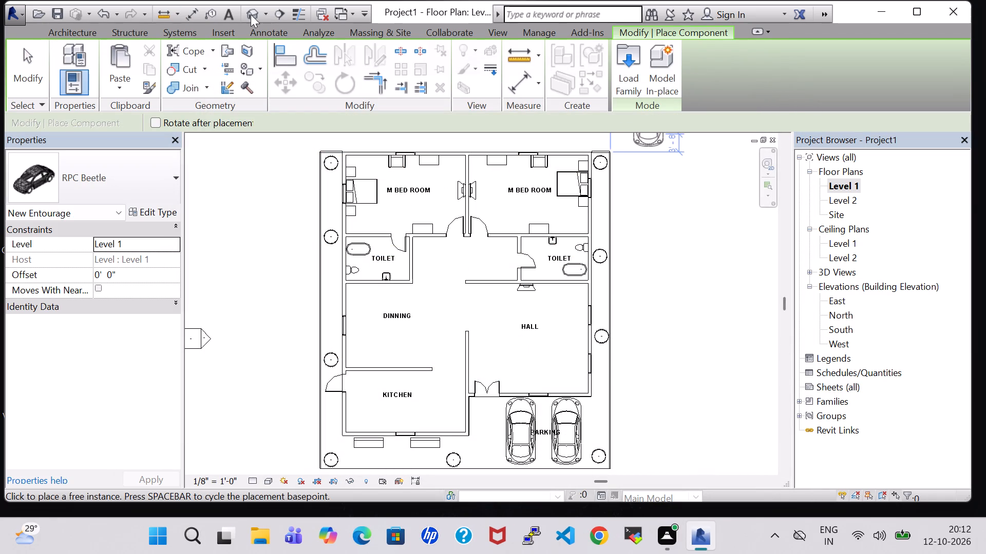
click(628, 69)
scroll(633, 67, down, 1)
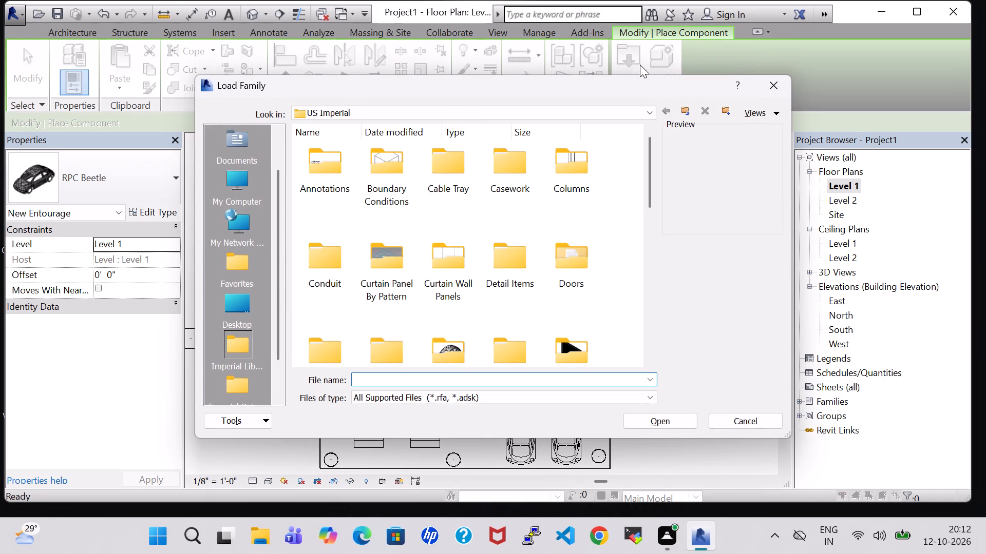
scroll(605, 188, down, 5)
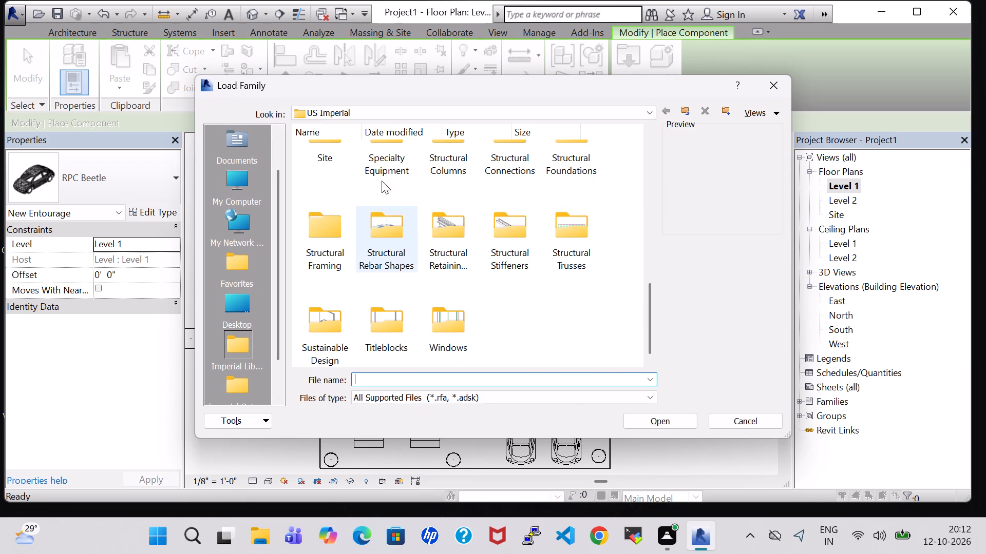
double_click(388, 163)
double_click(385, 177)
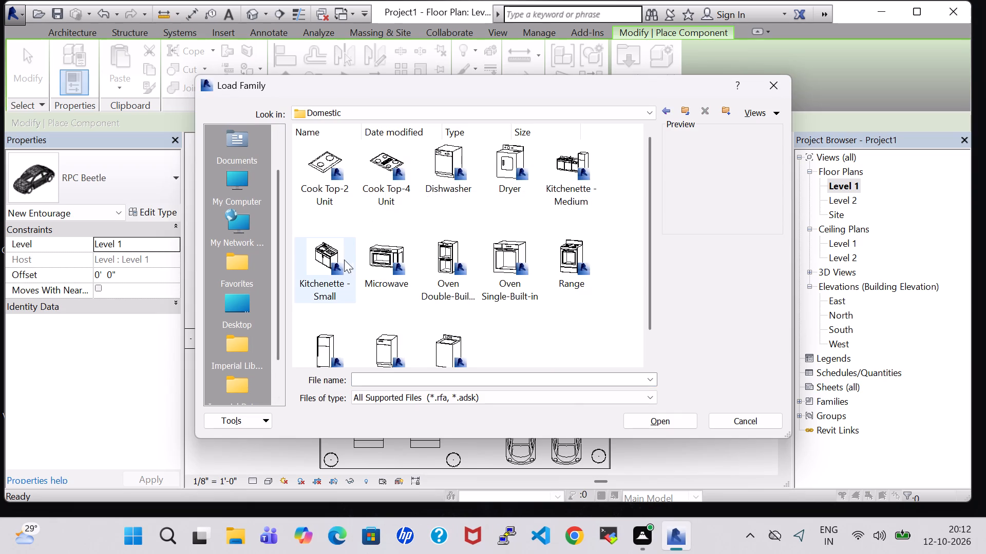
click(336, 261)
click(577, 187)
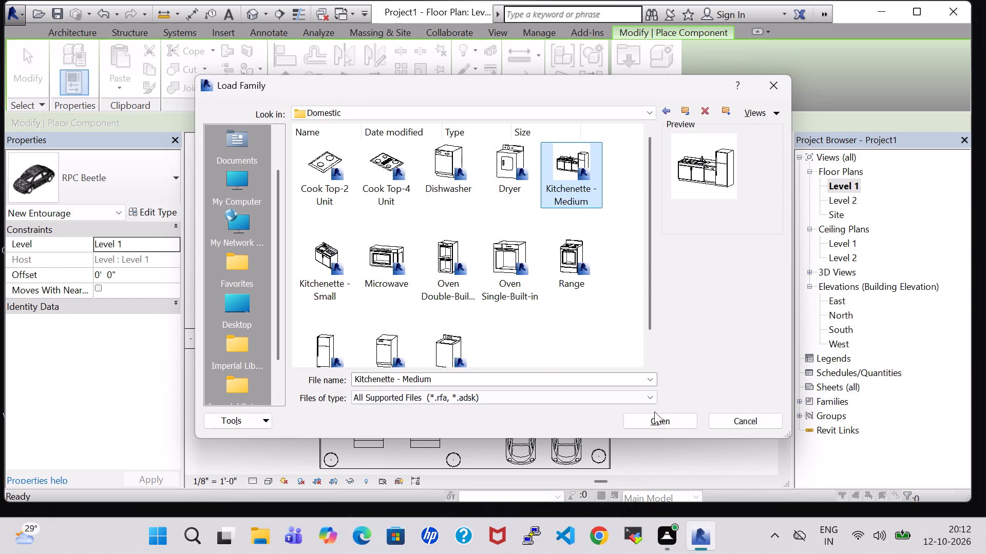
click(657, 426)
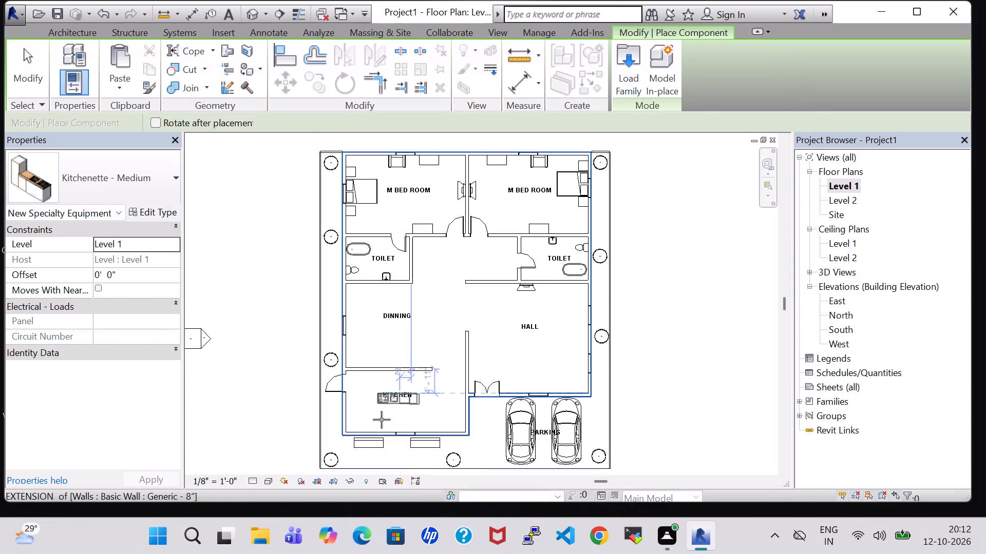
Place the Kitchenette - Medium, rotated 180 degrees, with its back against the kitchen's lower exterior wall, about 6'-11" from the left wall.
scroll(384, 425, up, 1)
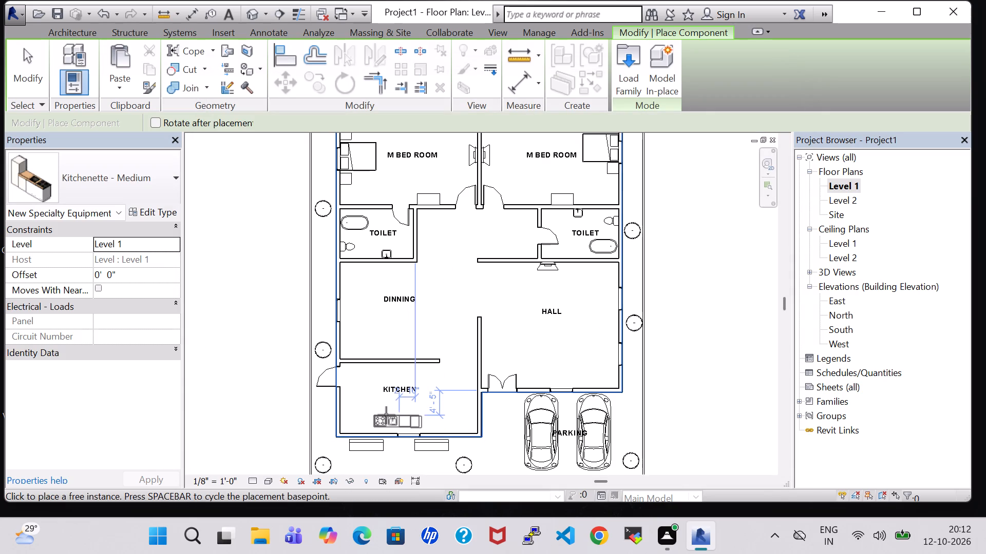
key(space)
key(space)
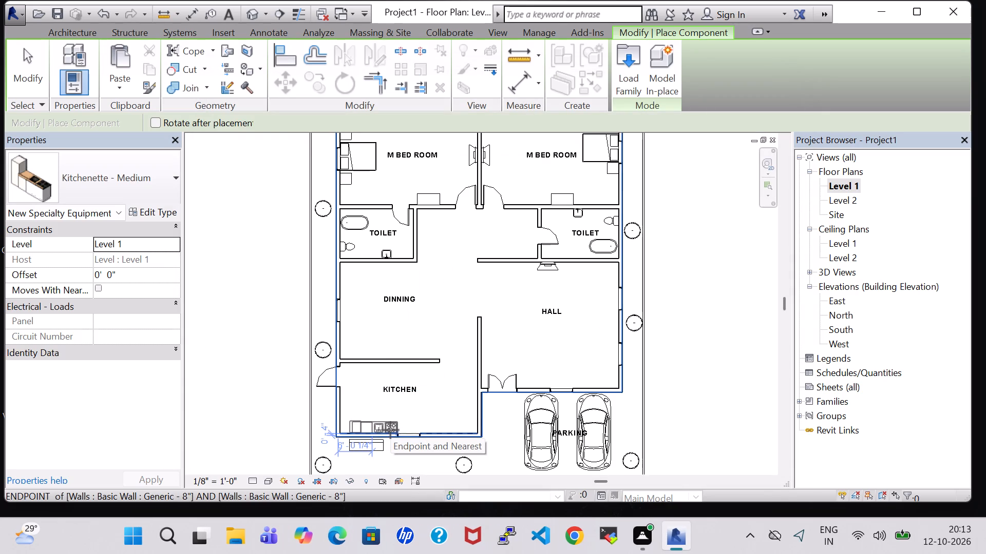
scroll(390, 430, up, 5)
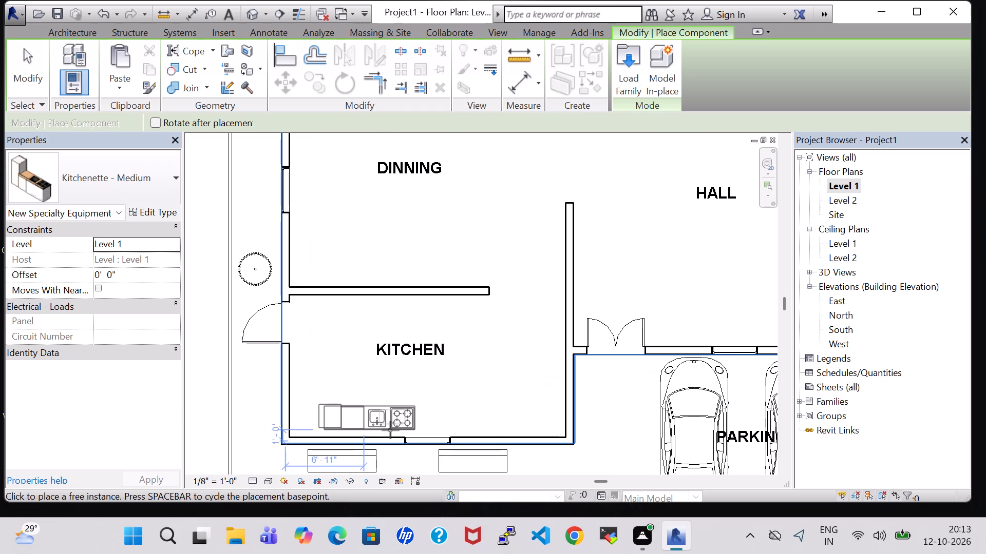
click(390, 433)
key(Escape)
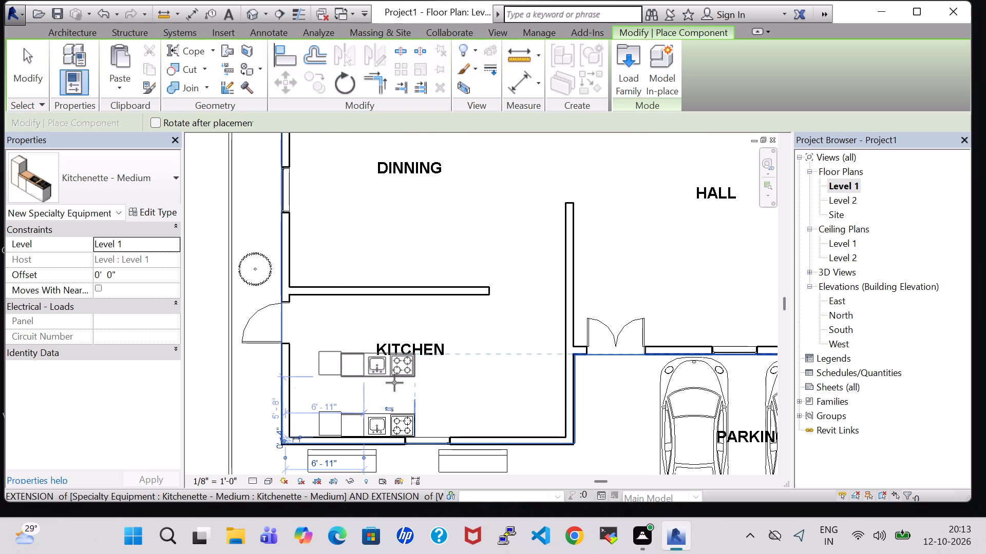
key(Escape)
In the 3D view, nudge the Kitchenette - Medium along the exterior wall, slightly away from the kitchen window.
click(253, 13)
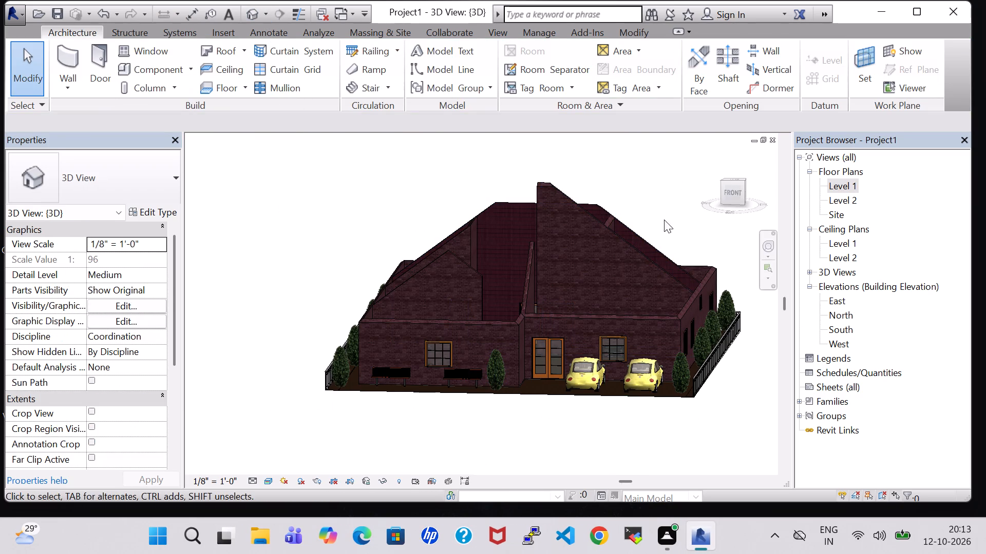
shift+middle_drag(664, 193, 525, 278)
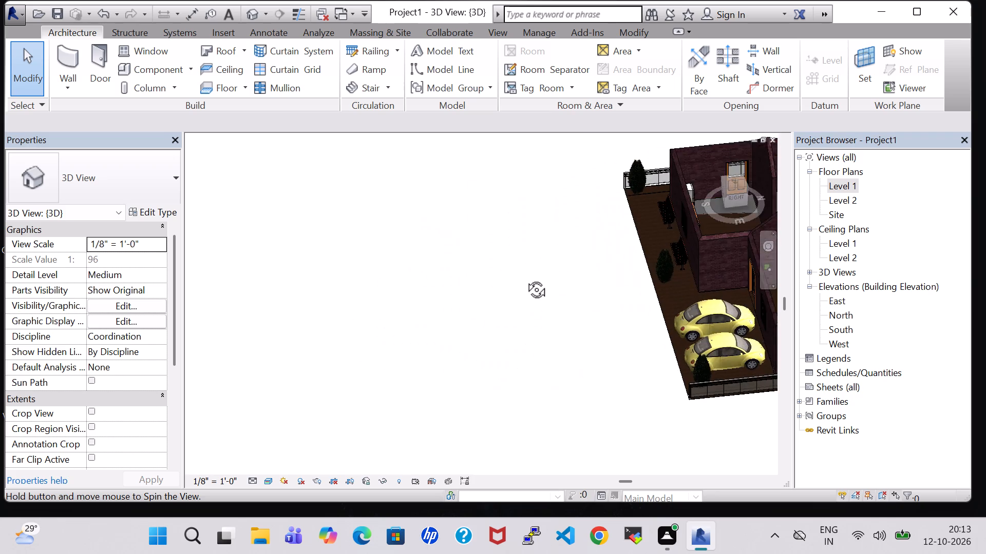
shift+middle_drag(525, 278, 517, 278)
middle_drag(559, 347, 451, 321)
shift+middle_drag(457, 322, 414, 288)
shift+middle_drag(733, 297, 674, 311)
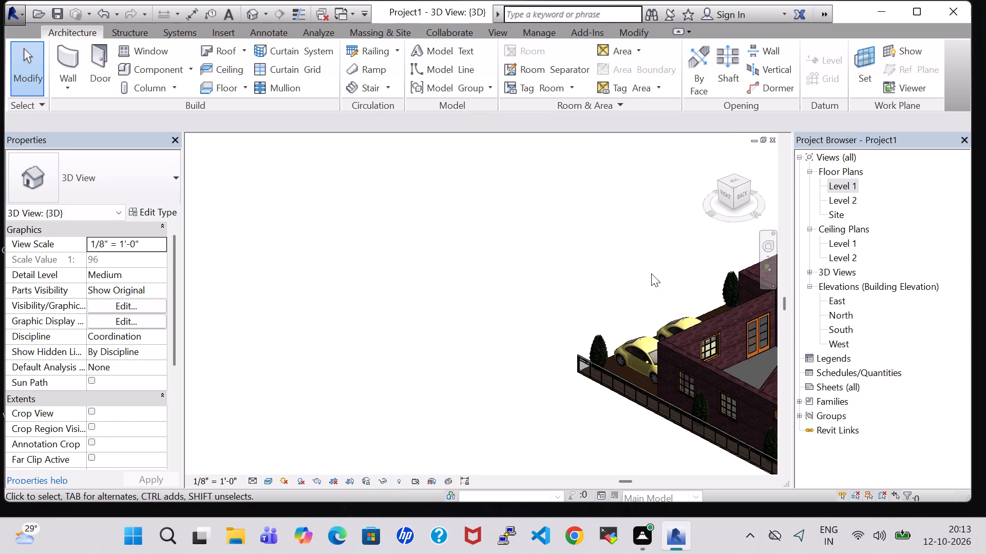
middle_drag(639, 261, 414, 240)
shift+middle_drag(529, 196, 529, 215)
shift+scroll(529, 196, down, 1)
scroll(529, 215, down, 3)
scroll(529, 216, up, 9)
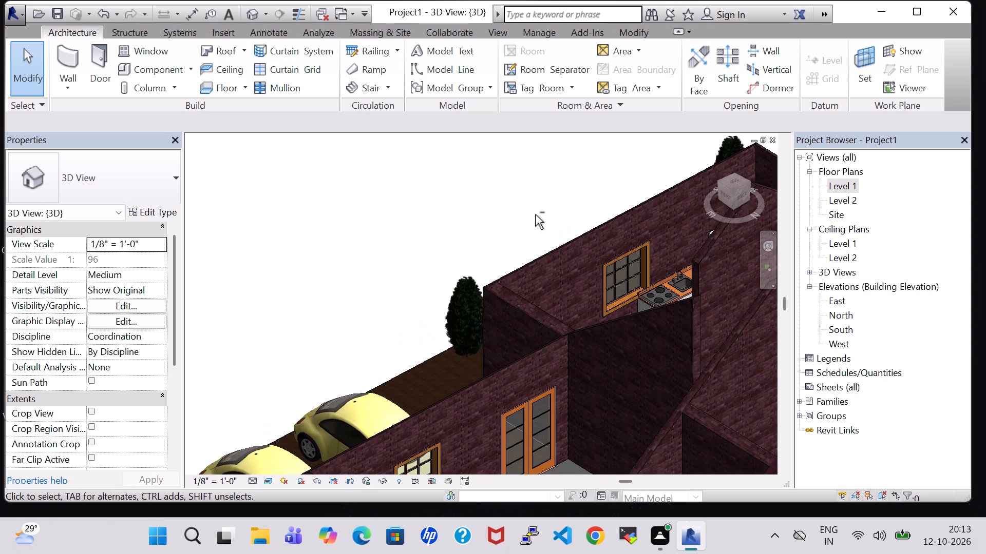
shift+middle_drag(535, 214, 574, 261)
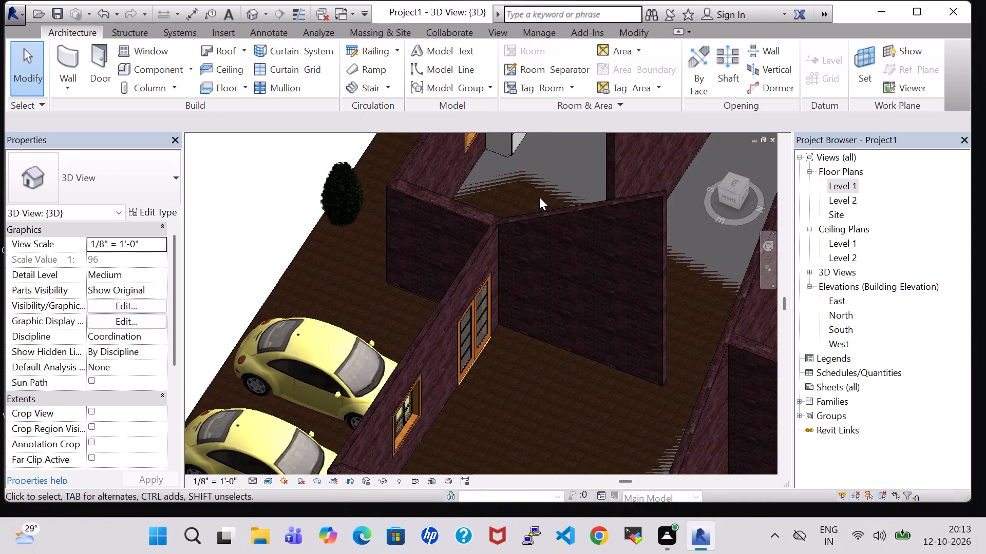
middle_drag(539, 197, 553, 347)
click(535, 286)
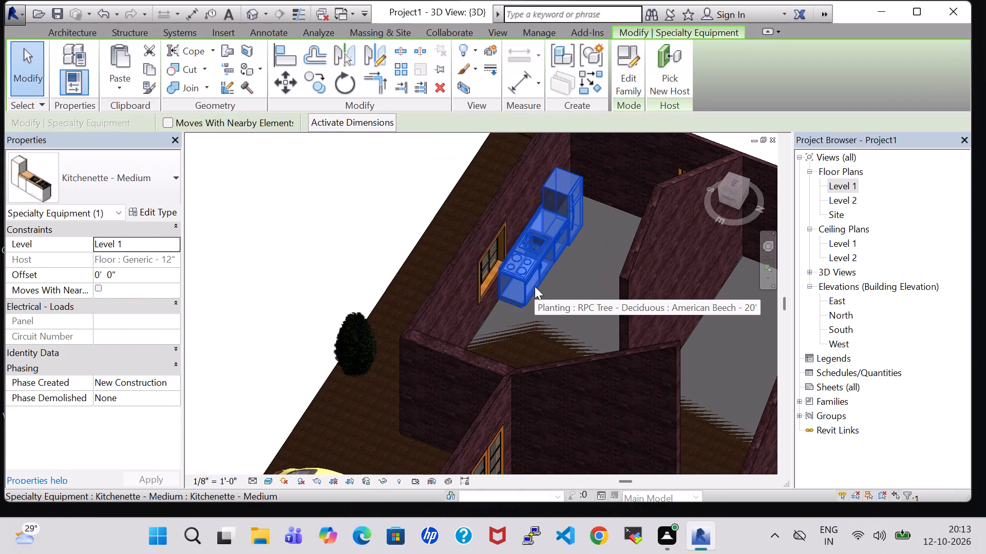
key(Up)
key(Up)
key(Up)
key(Up)
key(Up)
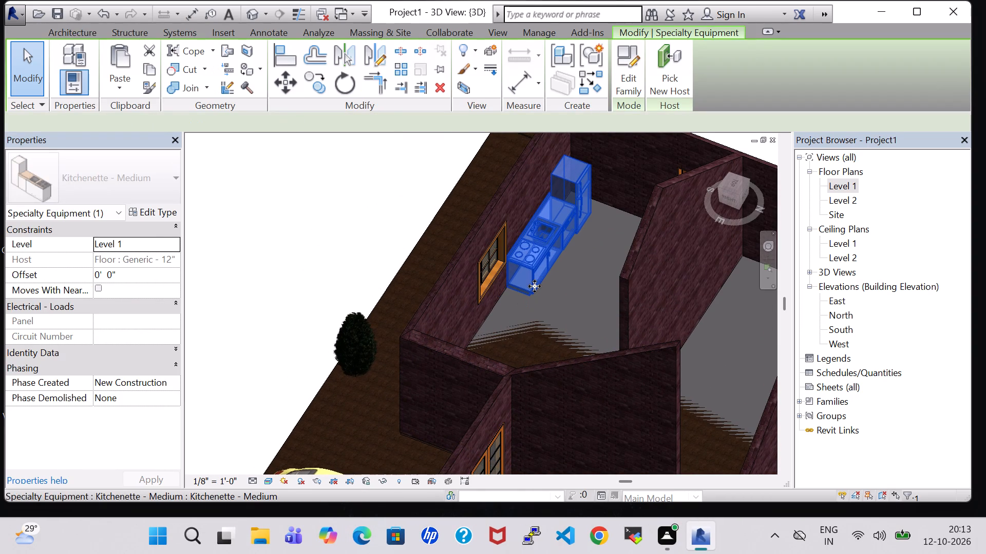
key(Up)
click(289, 216)
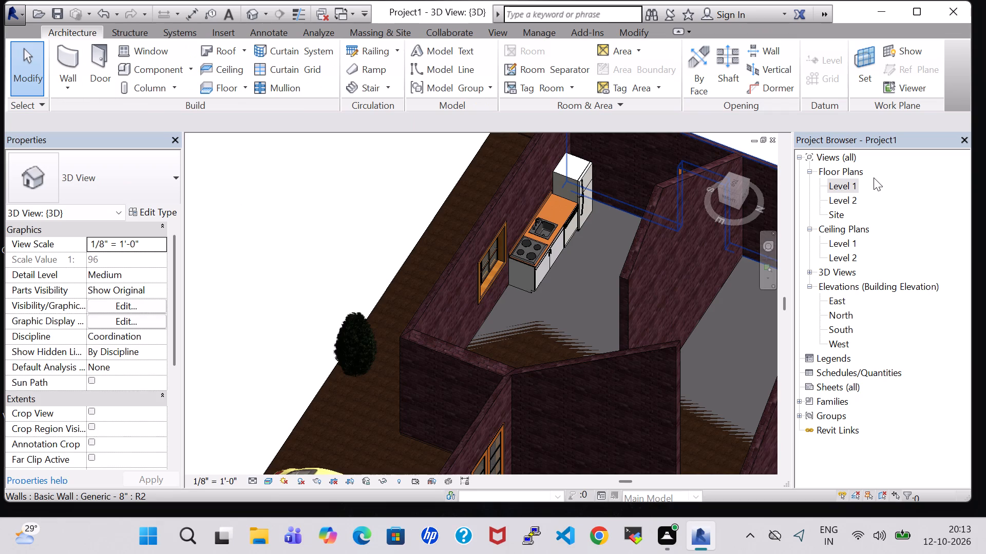
Back in the Level 1 floor plan, nudge the window in the kitchen's lower exterior wall slightly right, away from the kitchenette.
double_click(857, 185)
scroll(528, 337, down, 4)
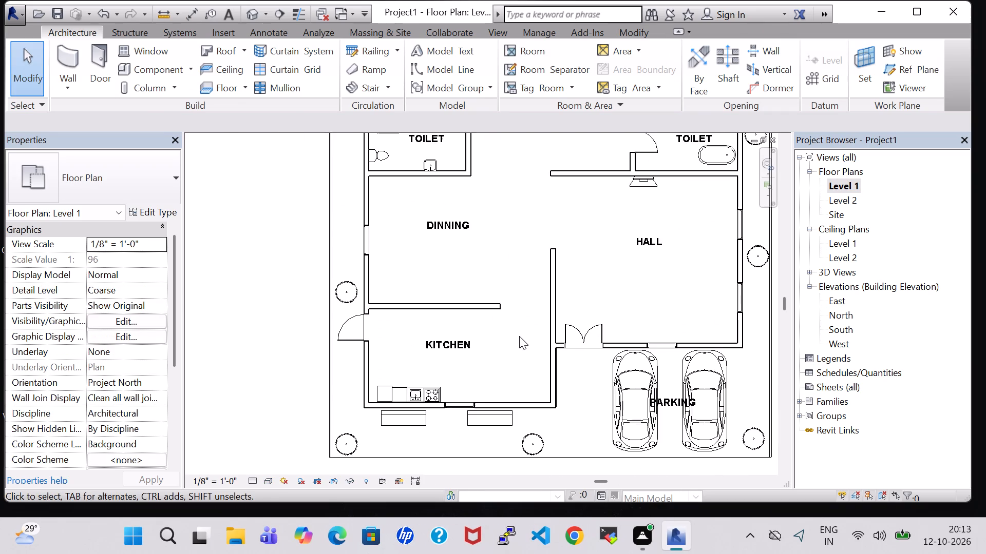
click(470, 401)
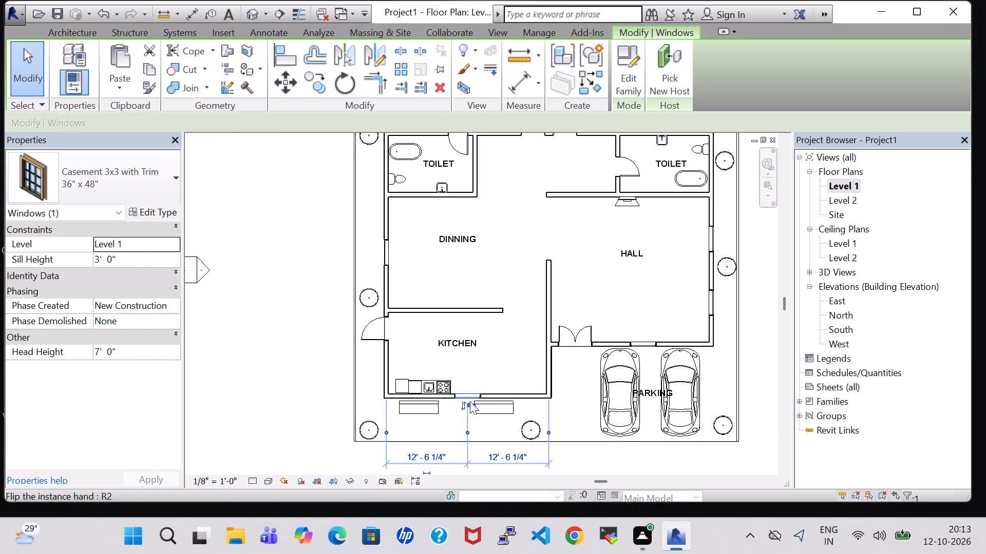
key(Right)
key(Right)
click(321, 383)
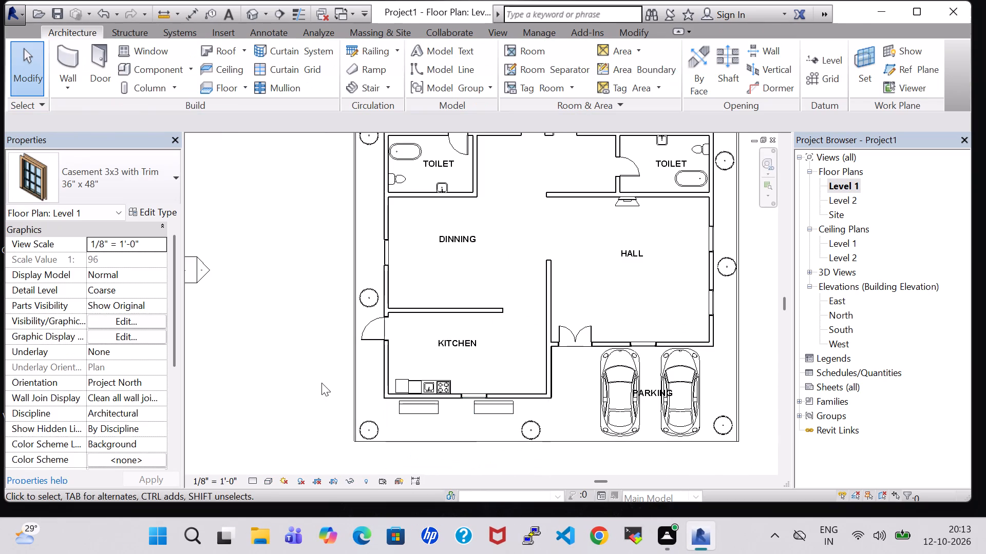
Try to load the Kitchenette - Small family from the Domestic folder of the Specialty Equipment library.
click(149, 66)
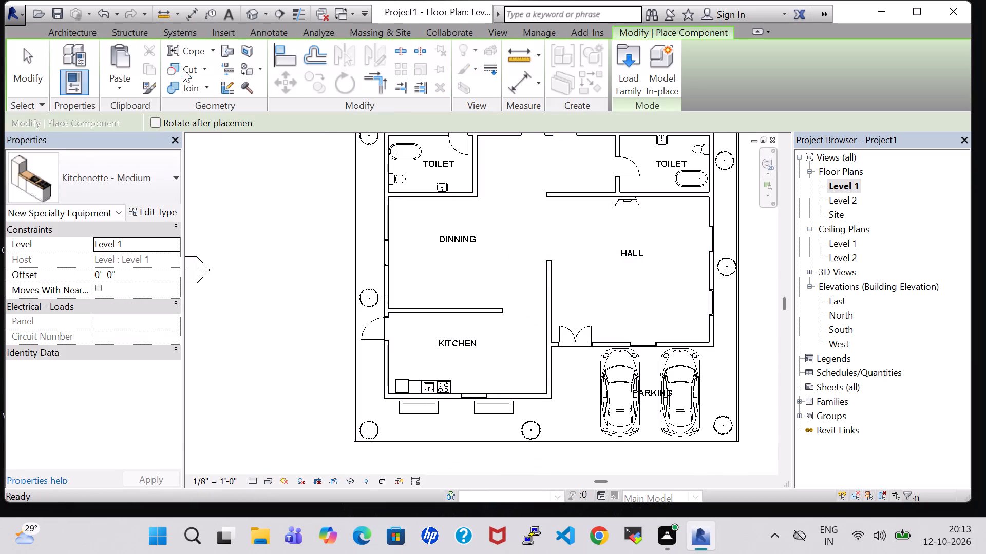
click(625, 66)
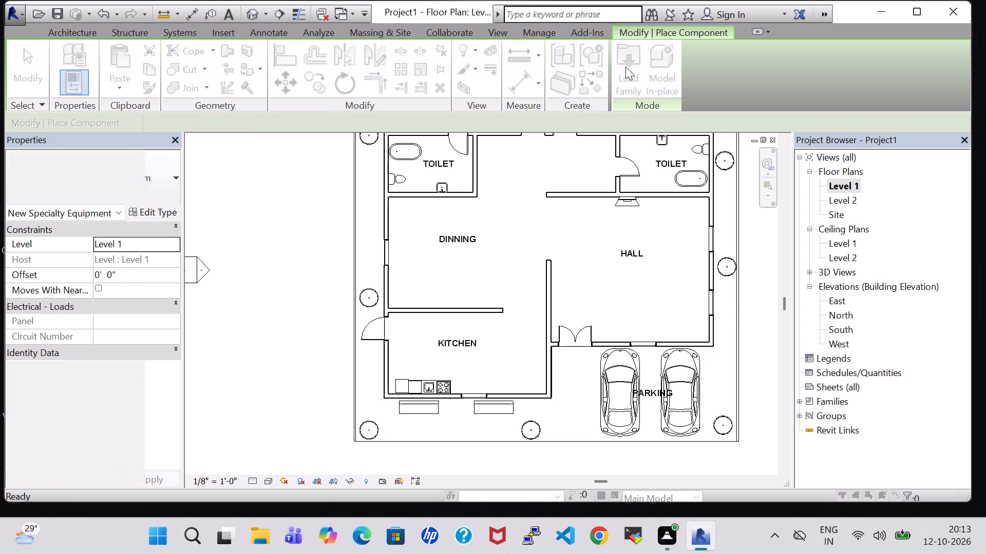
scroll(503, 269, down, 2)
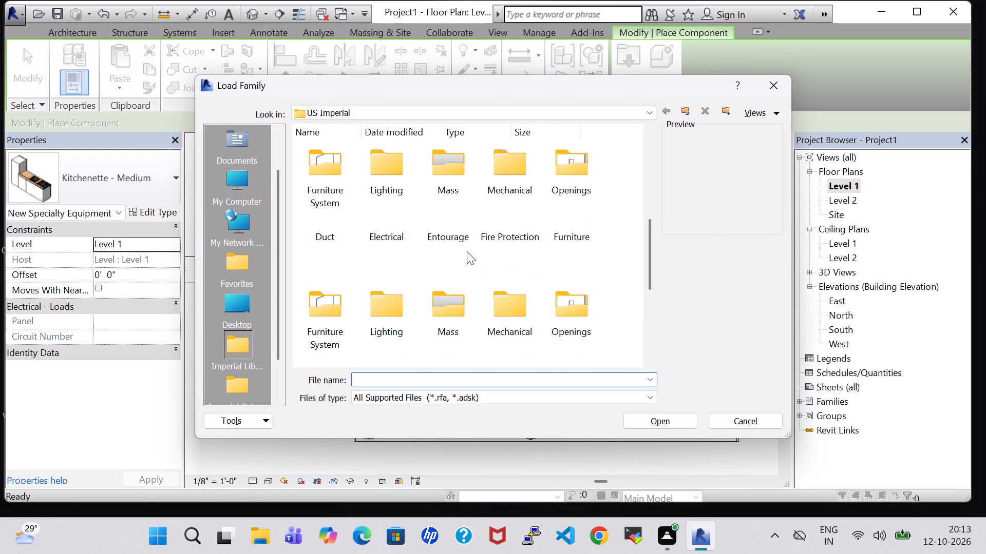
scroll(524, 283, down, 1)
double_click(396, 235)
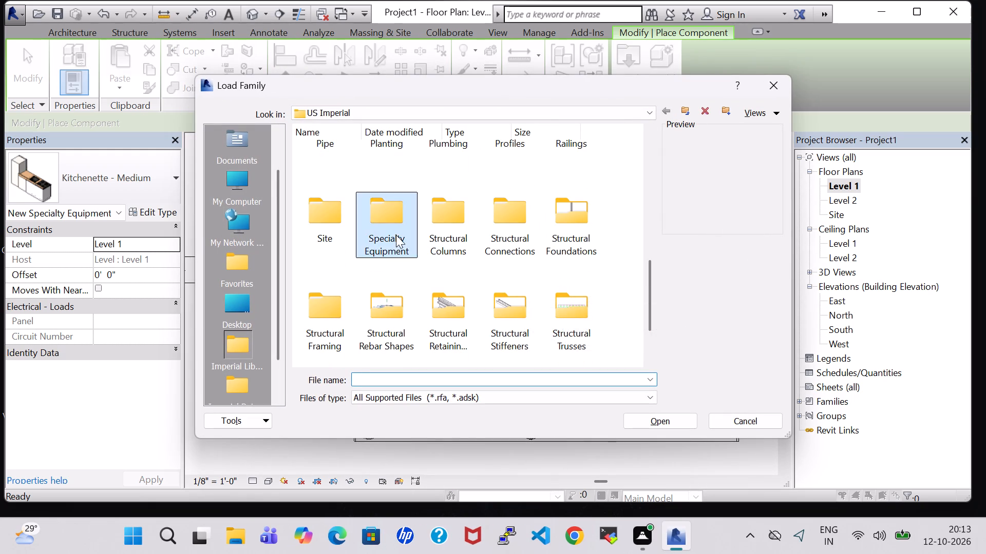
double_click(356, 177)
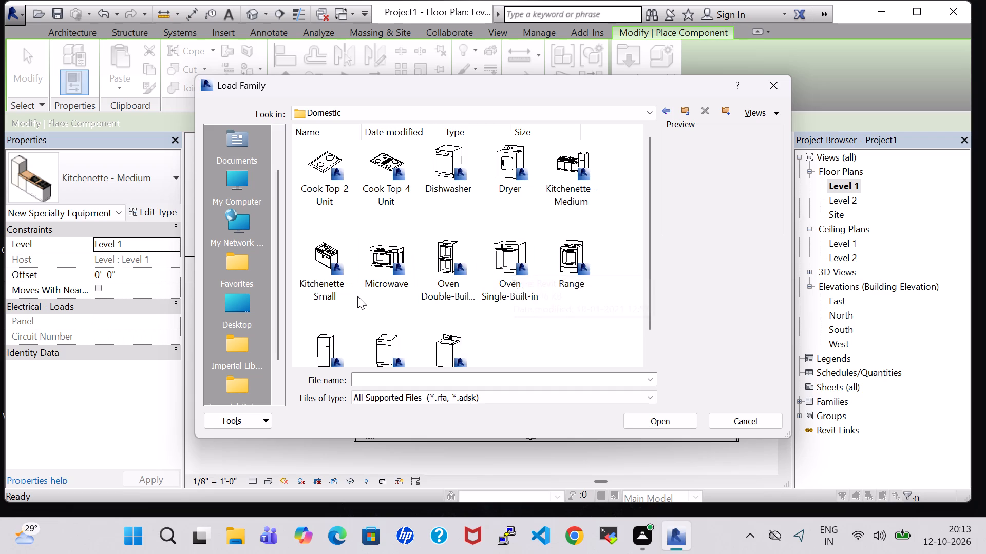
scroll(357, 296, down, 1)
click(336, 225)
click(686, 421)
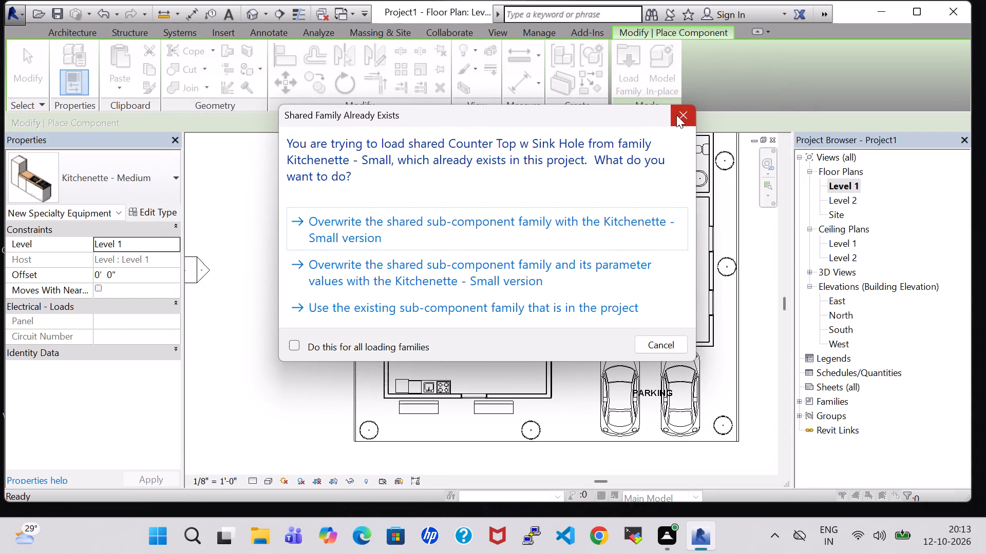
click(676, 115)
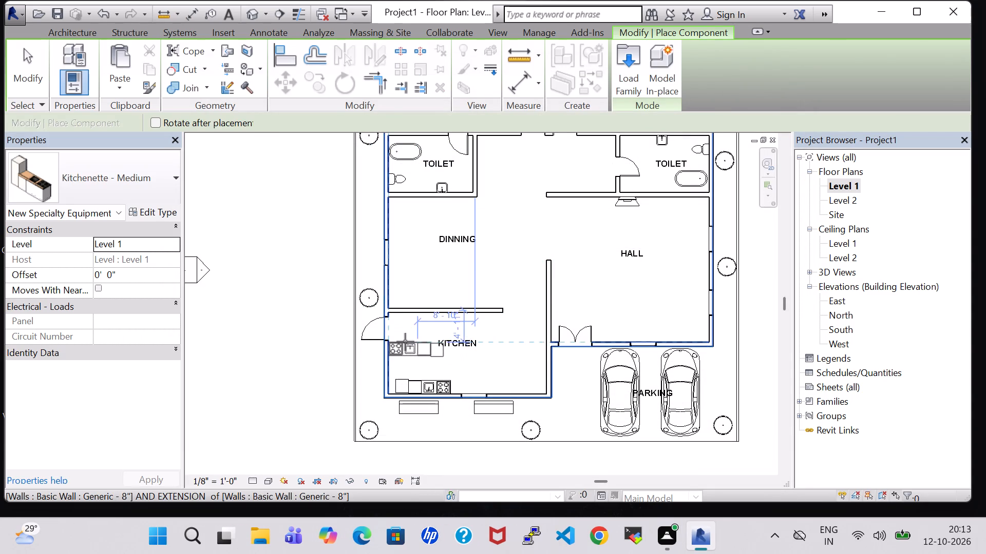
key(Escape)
Load the Oven Double-Built-in family from the Domestic folder of the Specialty Equipment library for placement.
click(136, 59)
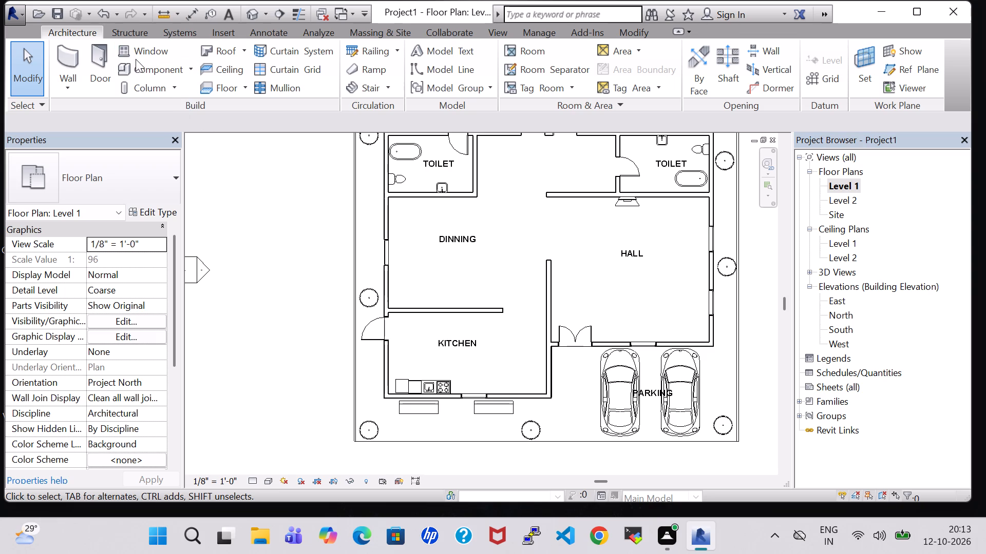
click(136, 63)
click(631, 85)
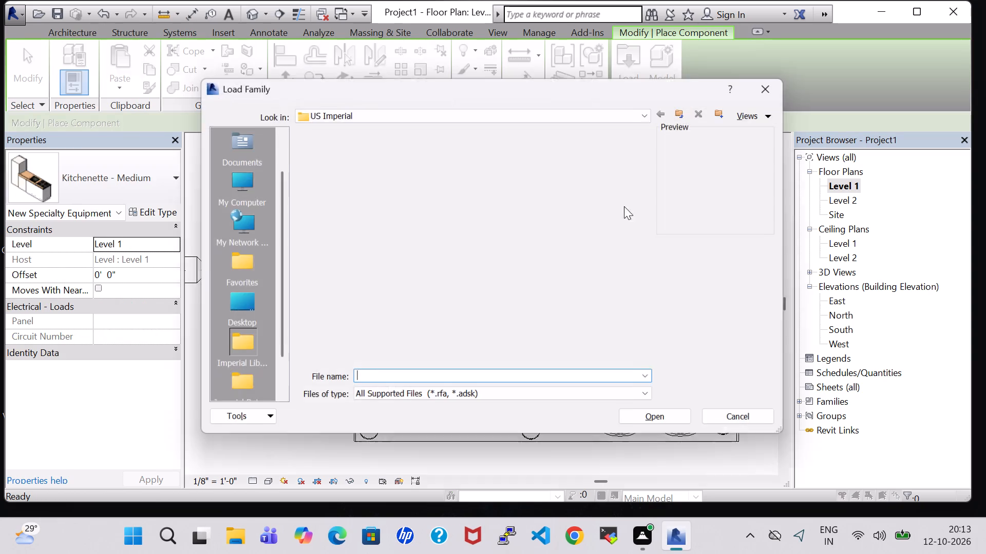
scroll(619, 220, down, 2)
scroll(561, 220, down, 2)
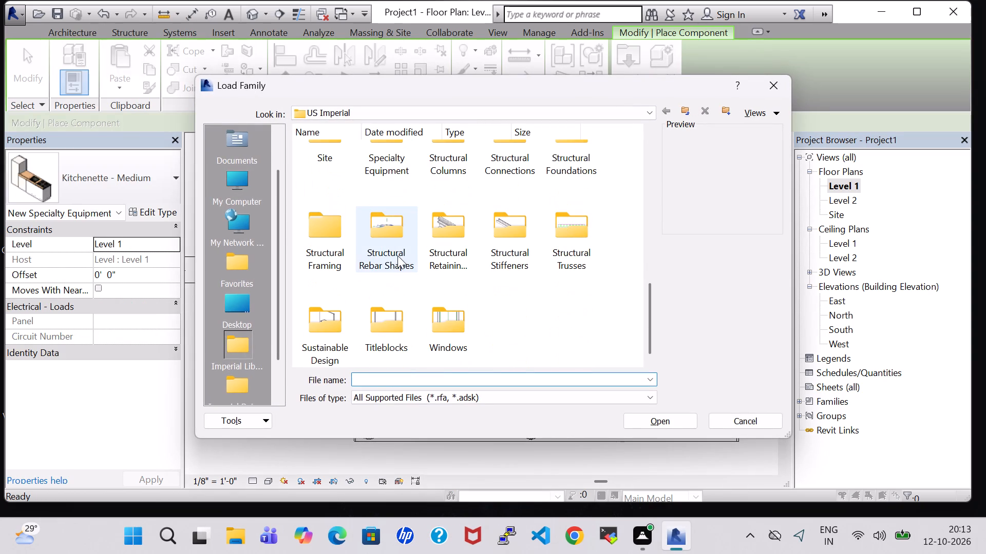
triple_click(384, 171)
double_click(372, 177)
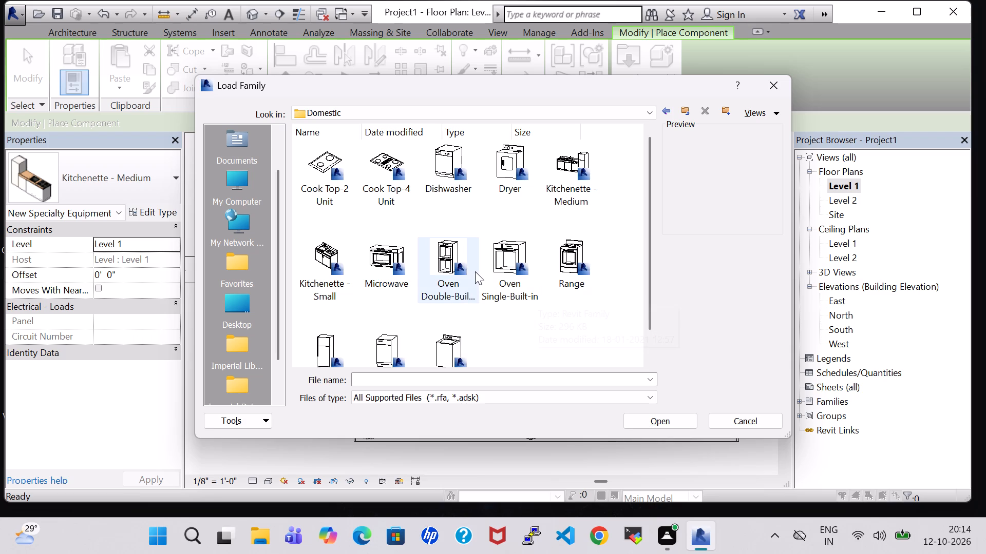
click(455, 268)
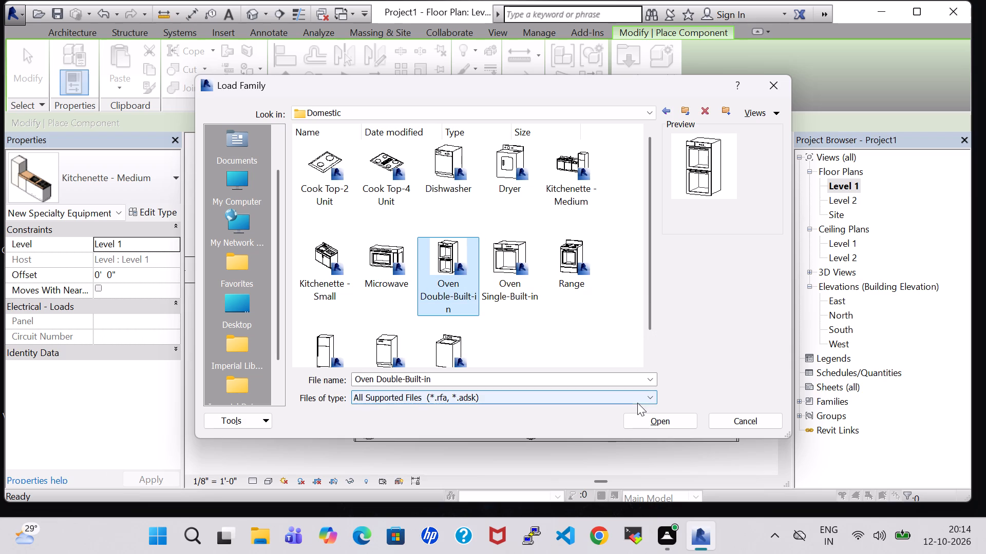
click(637, 423)
Place the Oven Double-Built-in, rotated 90 degrees, against the kitchen's left exterior wall, about 8'-4" below the dining partition.
scroll(469, 363, up, 4)
key(space)
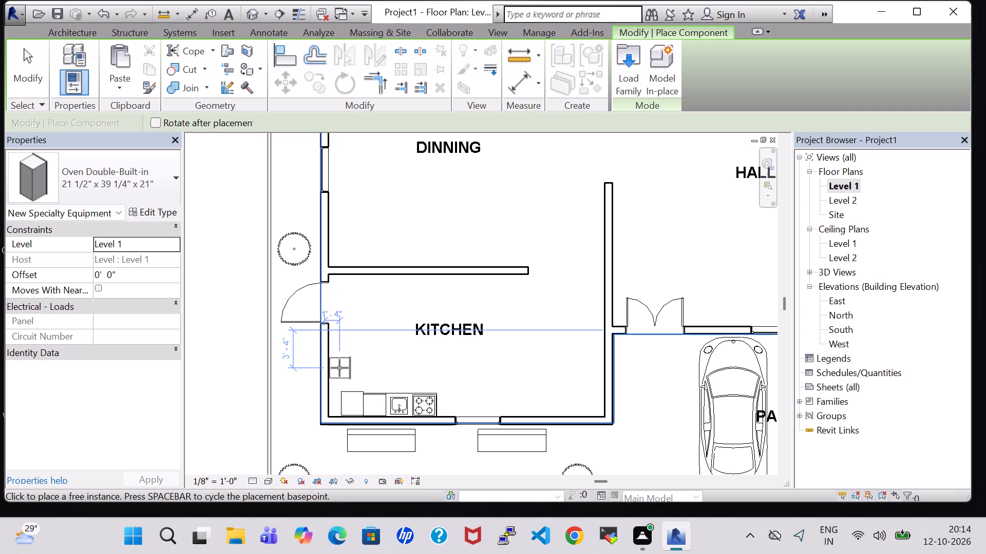
click(339, 365)
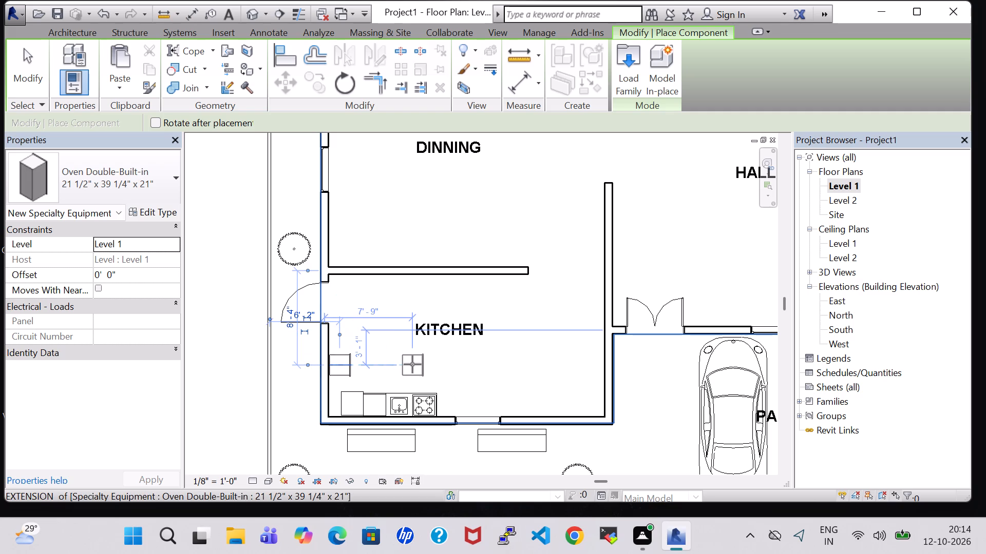
key(Escape)
key(Escape)
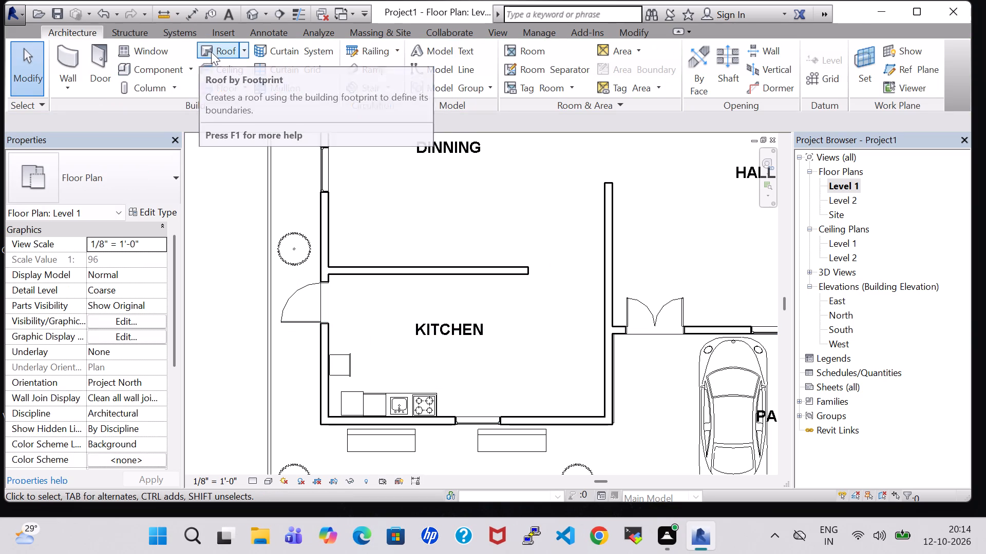
Rotate the placed Oven Double-Built-in so its front faces away from the kitchen's lower exterior wall.
click(162, 73)
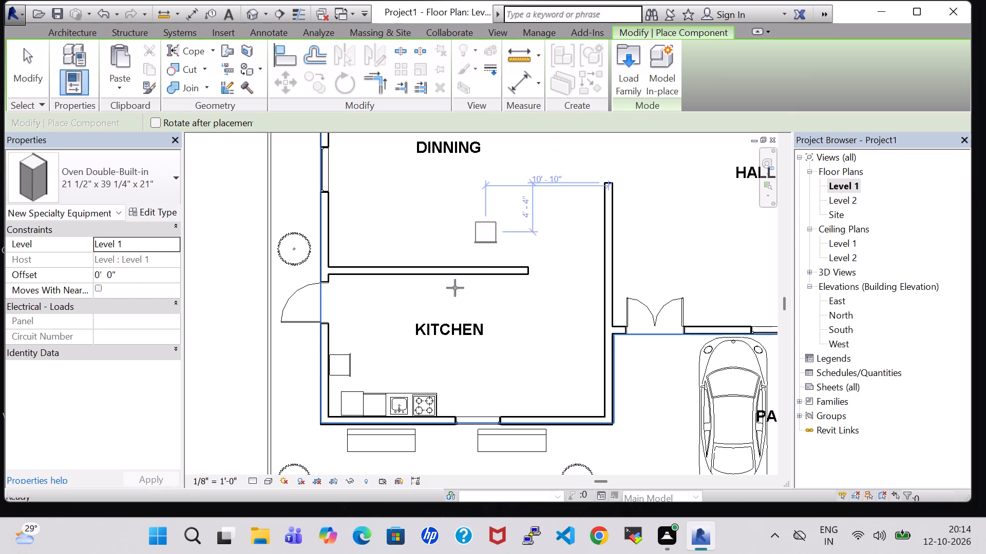
key(Escape)
click(349, 363)
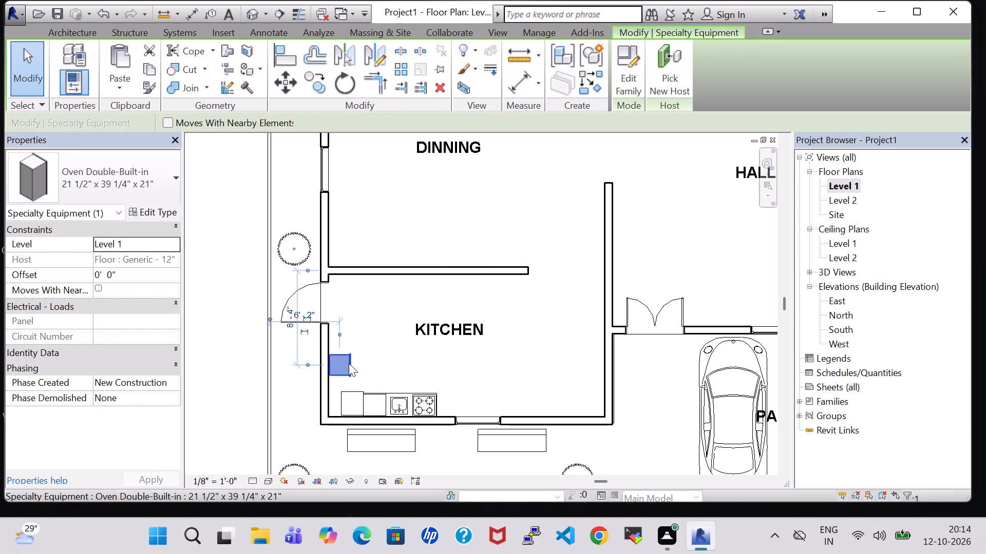
key(space)
key(space)
key(space)
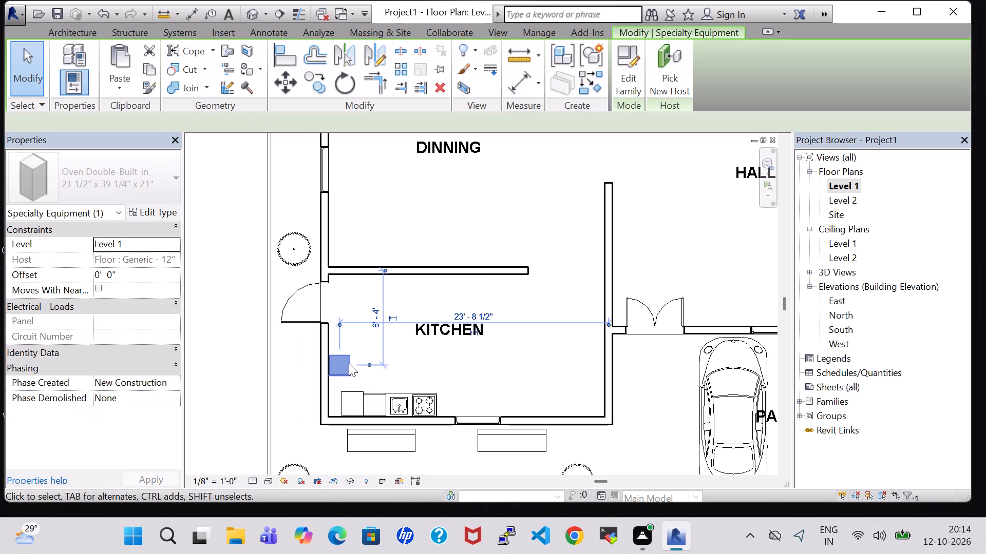
key(space)
key(space)
Move the Oven Double-Built-in to the kitchen's lower exterior wall, just right of the window, about 17'-7" from the left exterior wall.
key(Down)
key(Down)
key(Down)
key(Down)
key(Down)
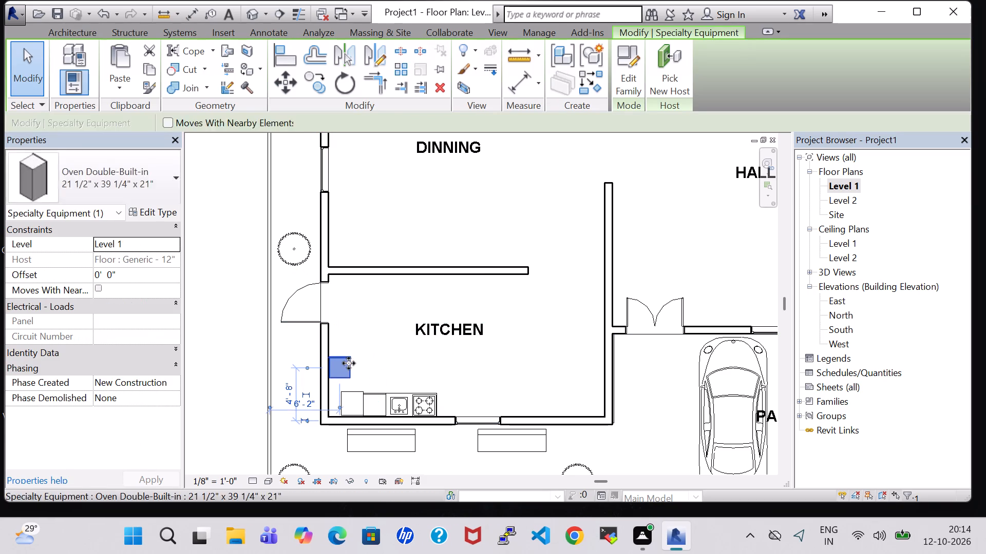
key(Right)
key(Right)
key(Right)
key(Right)
key(Right)
key(Right)
key(Right)
key(Right)
key(Right)
key(Right)
key(Right)
key(Right)
key(Right)
key(Right)
key(Right)
key(Right)
key(Right)
key(Right)
key(Right)
key(Right)
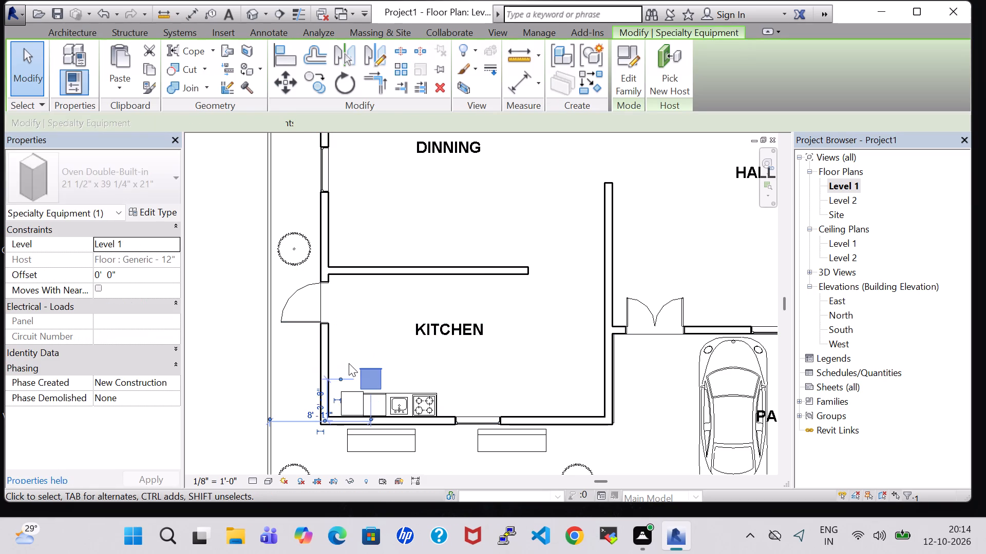
key(Right)
key(Right)
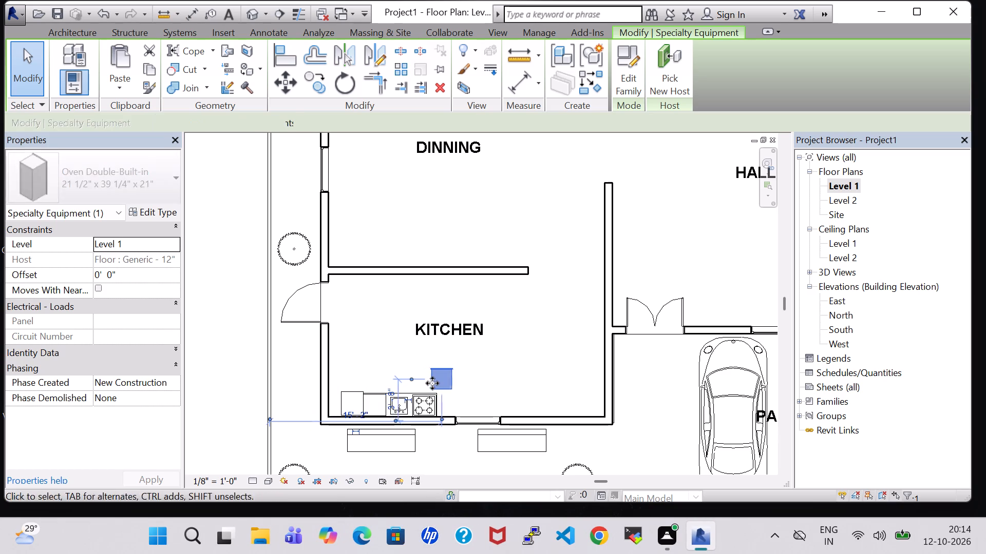
key(Right)
key(Right)
key(Right)
key(Right)
key(Right)
key(Right)
key(Right)
key(Right)
key(Right)
key(Right)
key(Right)
key(Right)
key(Right)
key(Right)
key(Right)
key(Right)
key(Right)
key(Right)
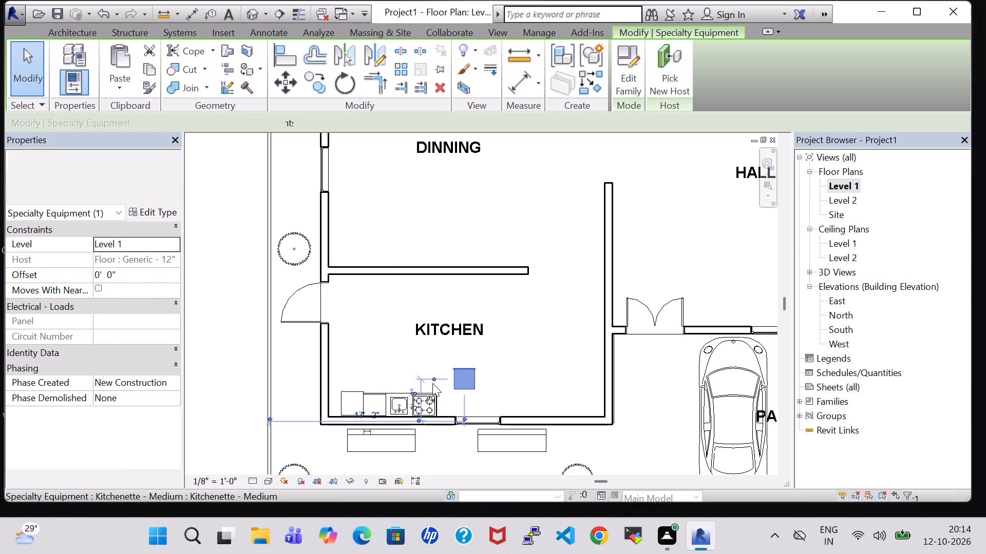
key(Right)
key(Right)
key(Right)
key(Right)
key(Right)
key(Right)
key(Down)
key(Down)
key(Down)
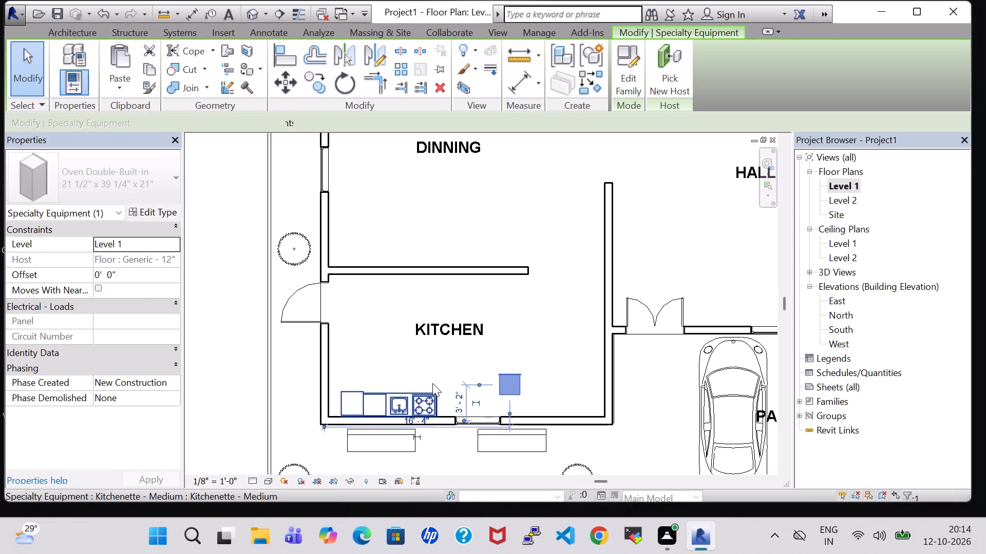
key(Down)
key(Down)
key(Right)
key(Right)
key(Right)
key(Right)
key(Right)
key(Down)
key(Down)
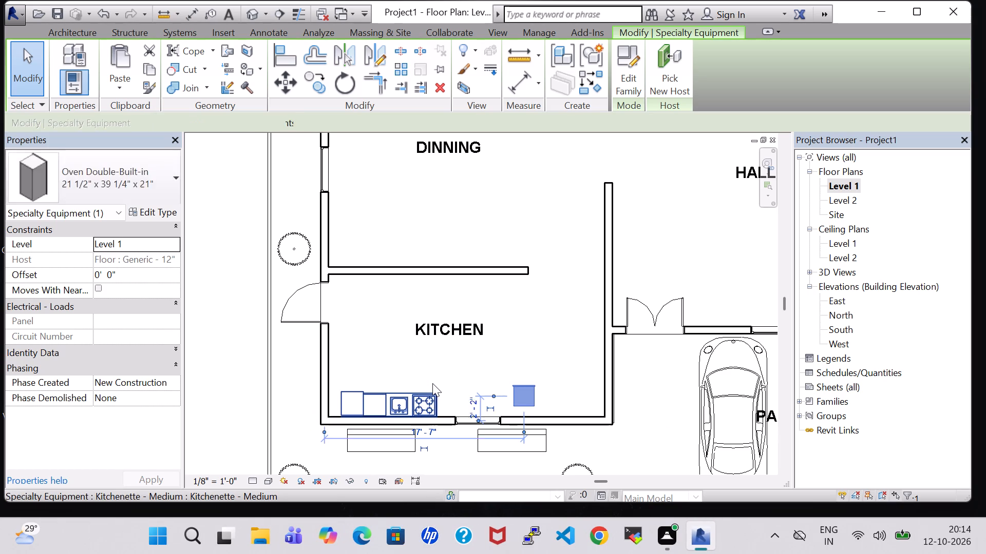
key(Down)
key(Down)
key(Right)
key(Right)
key(Right)
key(Right)
key(Right)
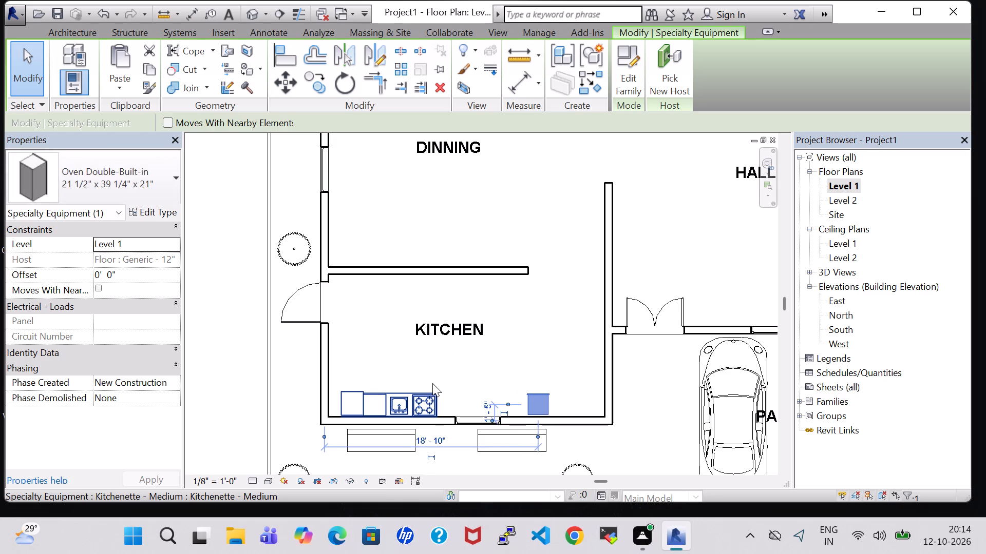
key(Left)
key(Left)
key(Left)
key(Left)
key(Left)
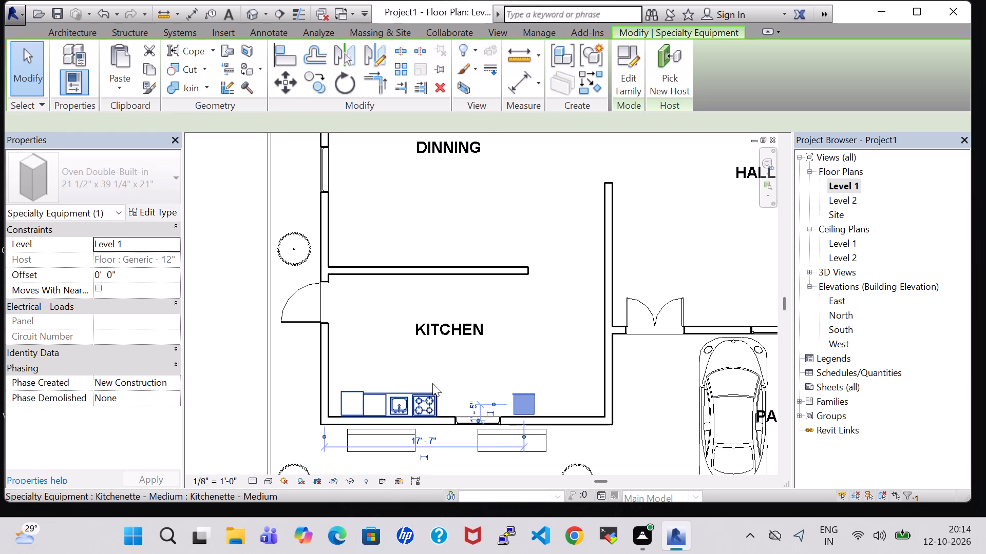
key(Down)
click(596, 440)
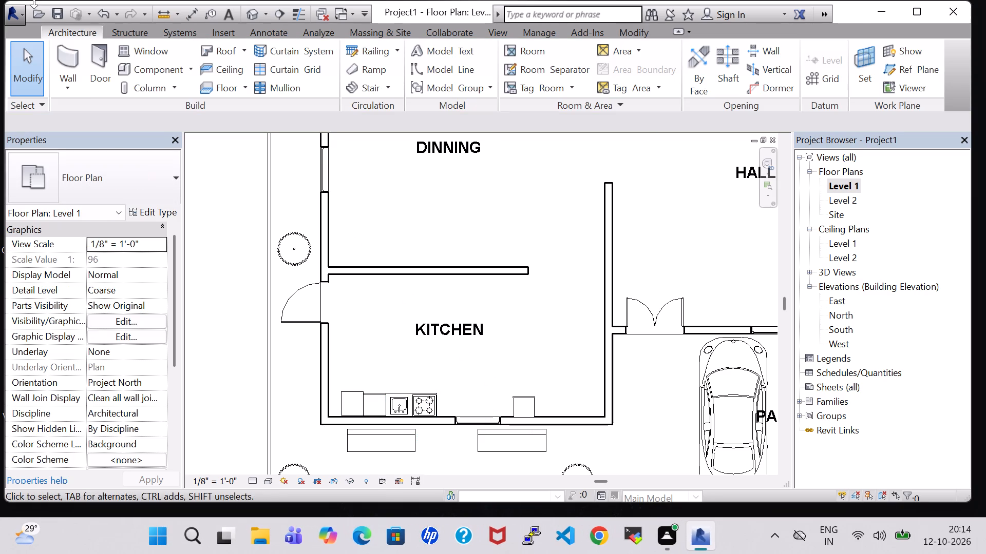
Load the Trash Compactor family from the Domestic folder of the Specialty Equipment library for placement.
click(148, 66)
click(633, 66)
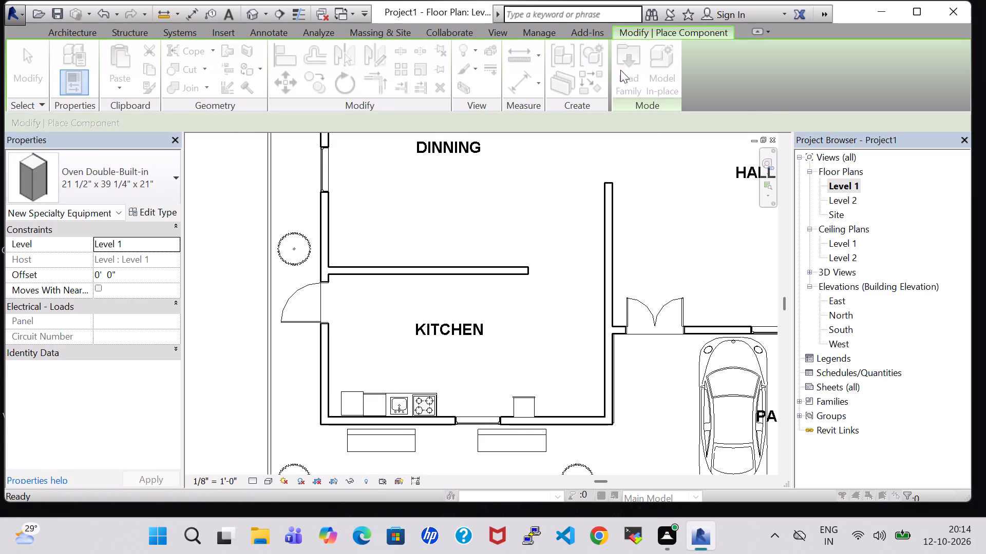
scroll(536, 311, down, 3)
double_click(362, 220)
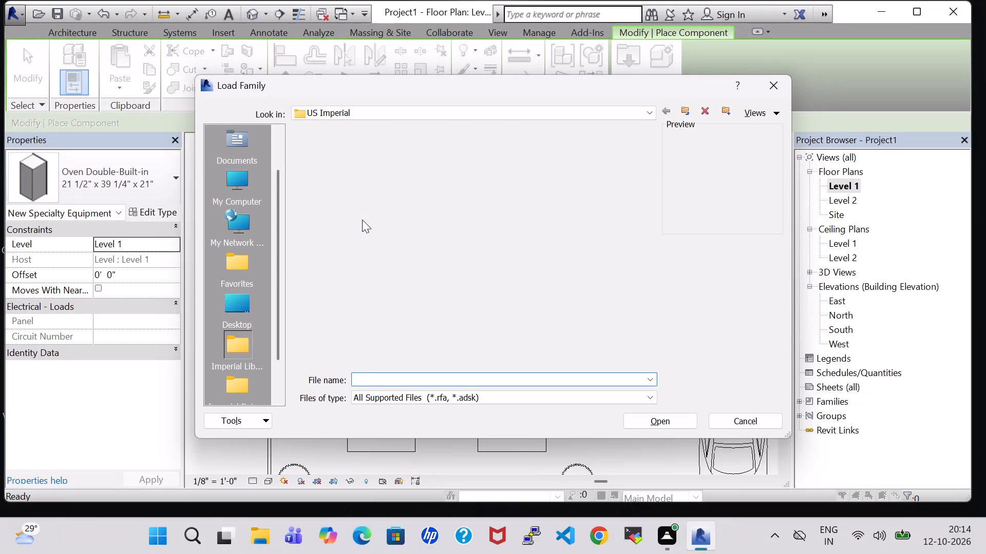
double_click(394, 174)
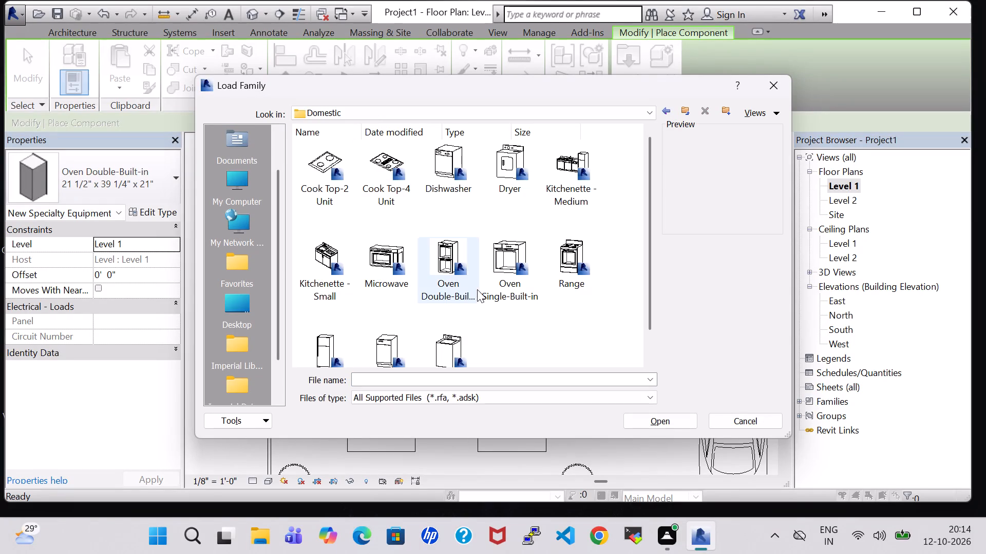
scroll(575, 268, down, 1)
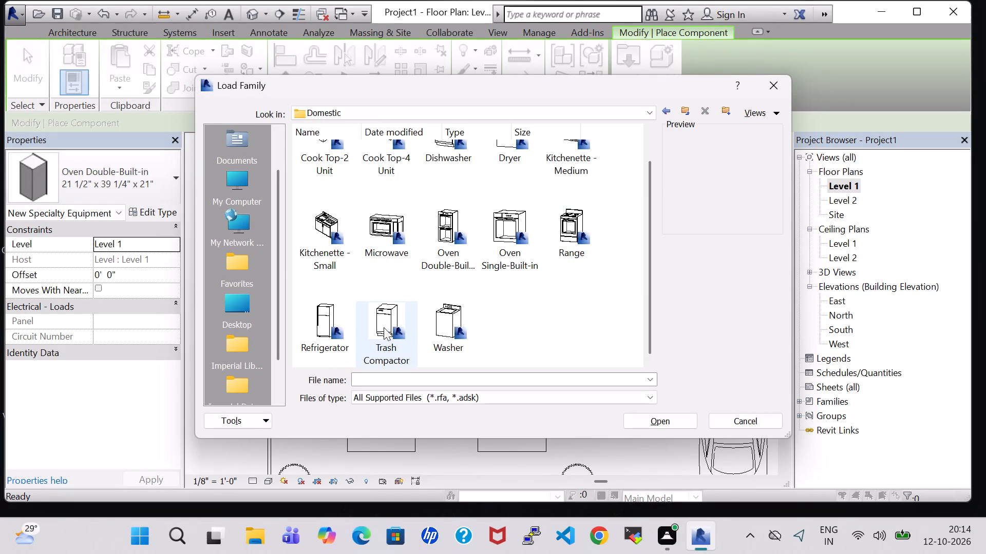
click(386, 327)
click(676, 418)
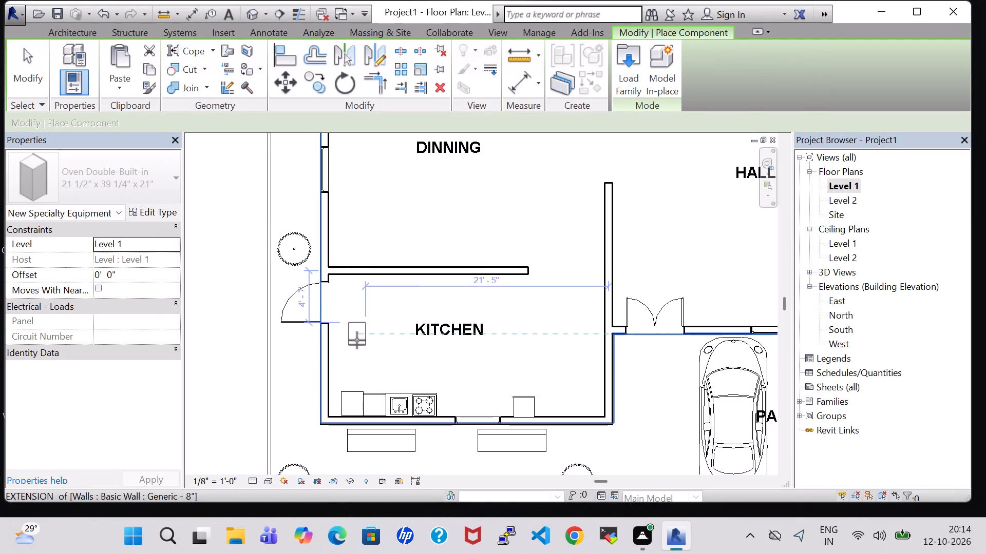
Place the Trash Compactor, rotated 90 degrees, against the kitchen's left exterior wall, about 7'-3" below the dining partition.
key(space)
click(339, 361)
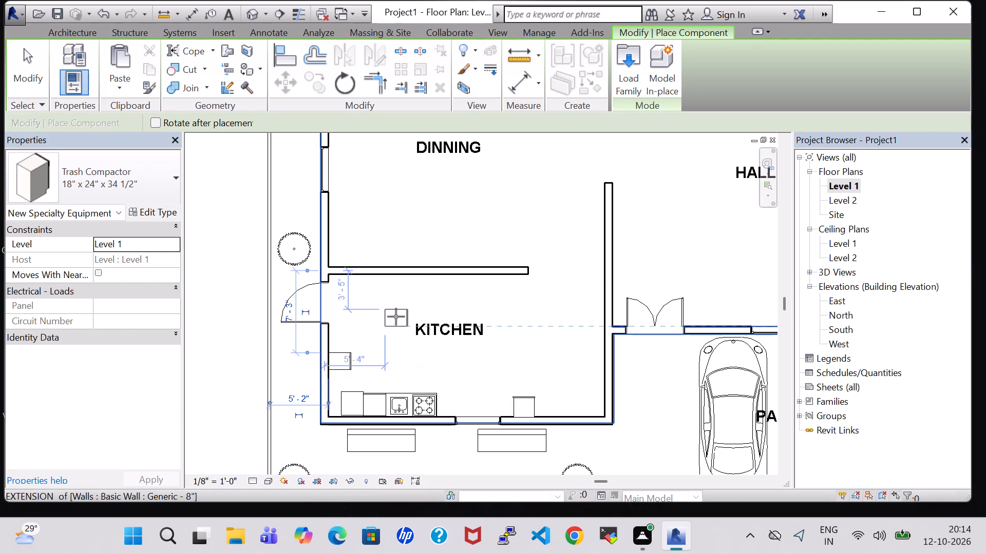
key(Escape)
key(Escape)
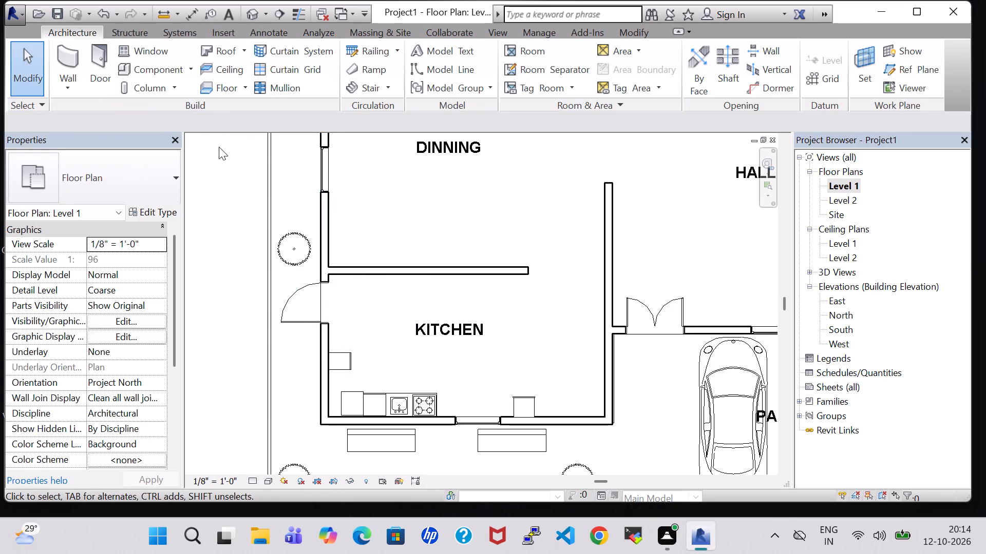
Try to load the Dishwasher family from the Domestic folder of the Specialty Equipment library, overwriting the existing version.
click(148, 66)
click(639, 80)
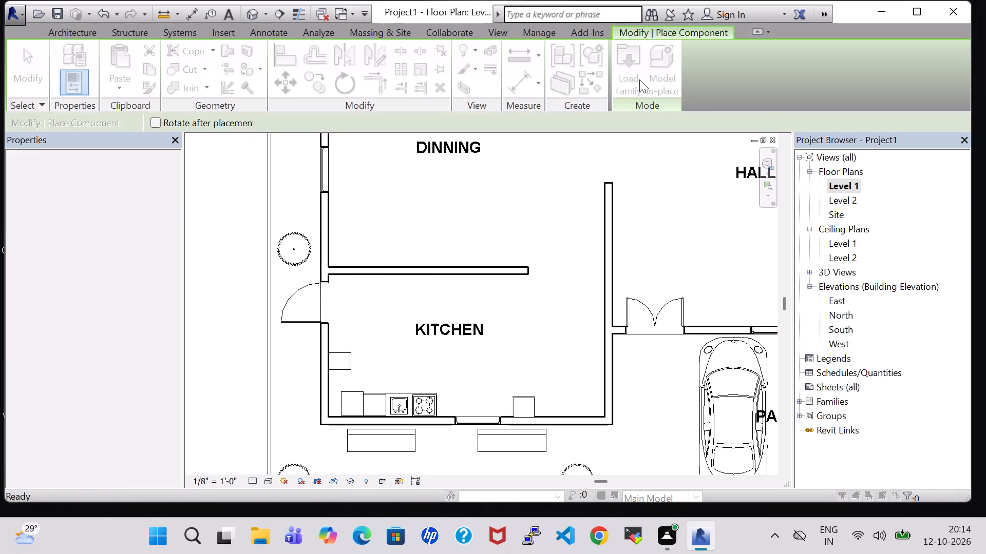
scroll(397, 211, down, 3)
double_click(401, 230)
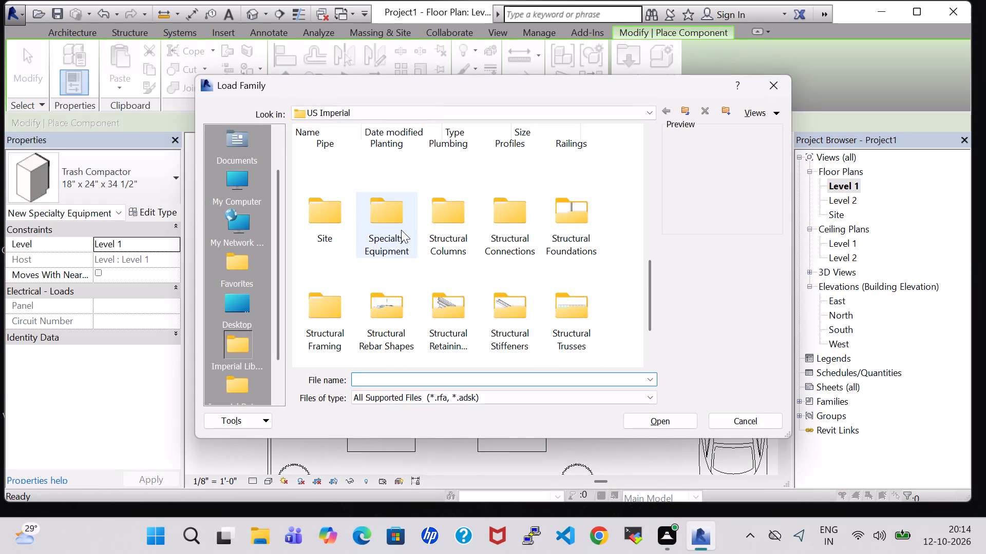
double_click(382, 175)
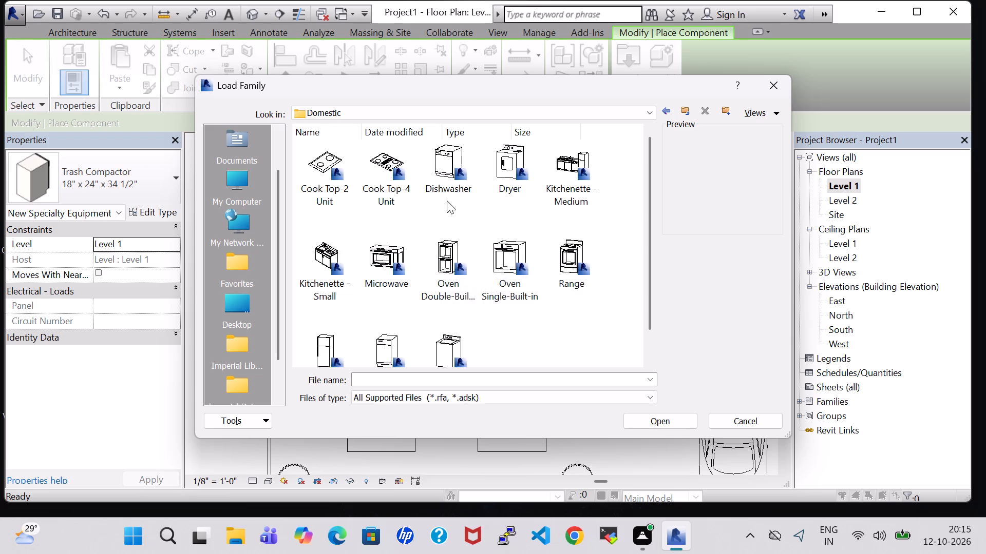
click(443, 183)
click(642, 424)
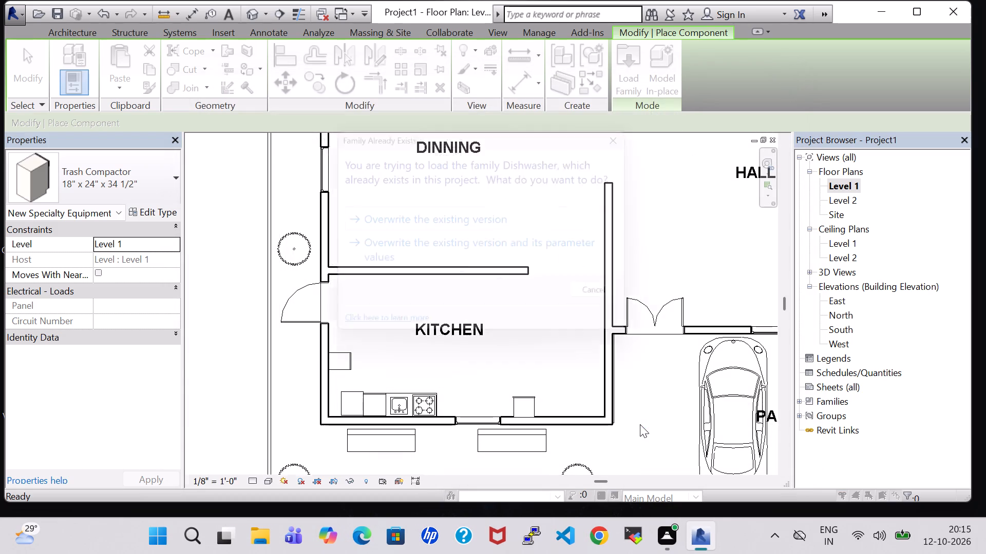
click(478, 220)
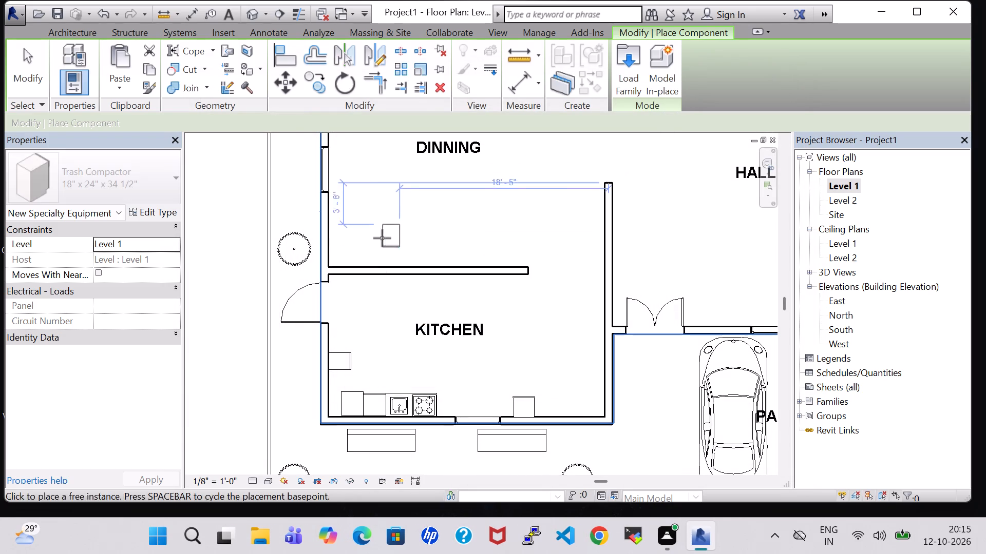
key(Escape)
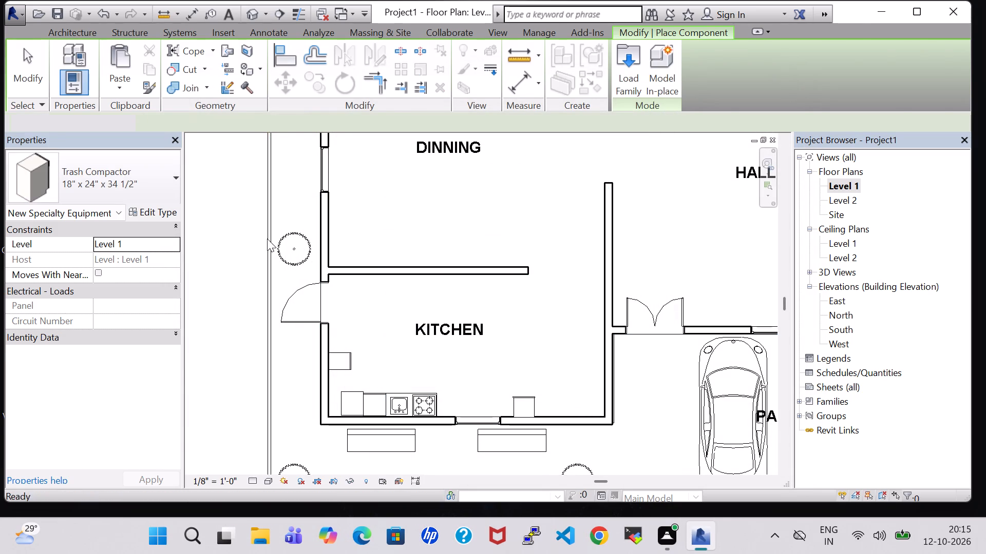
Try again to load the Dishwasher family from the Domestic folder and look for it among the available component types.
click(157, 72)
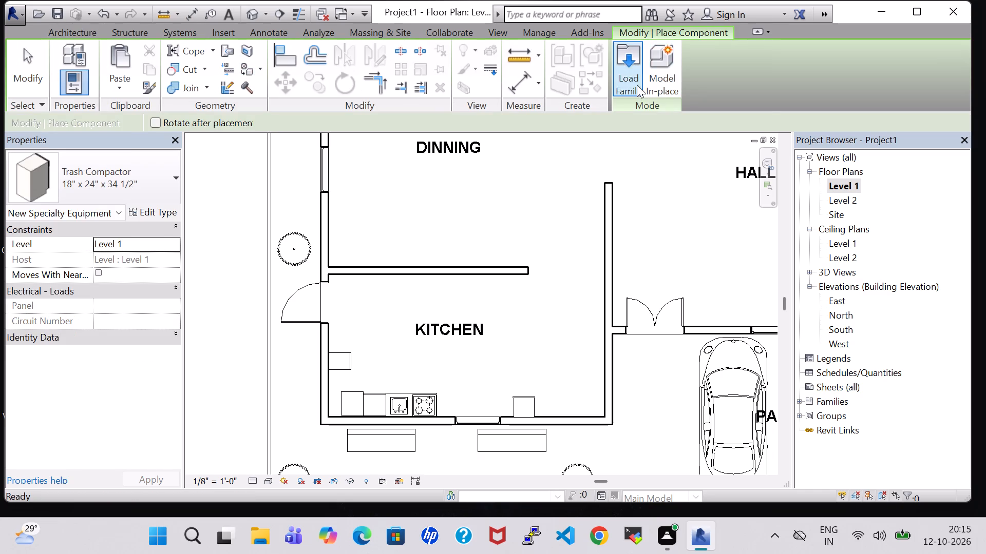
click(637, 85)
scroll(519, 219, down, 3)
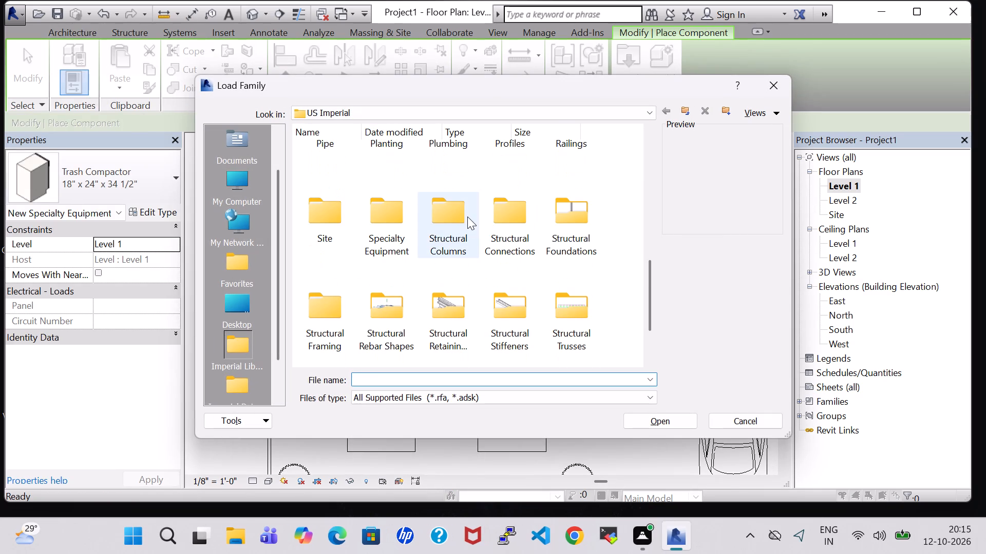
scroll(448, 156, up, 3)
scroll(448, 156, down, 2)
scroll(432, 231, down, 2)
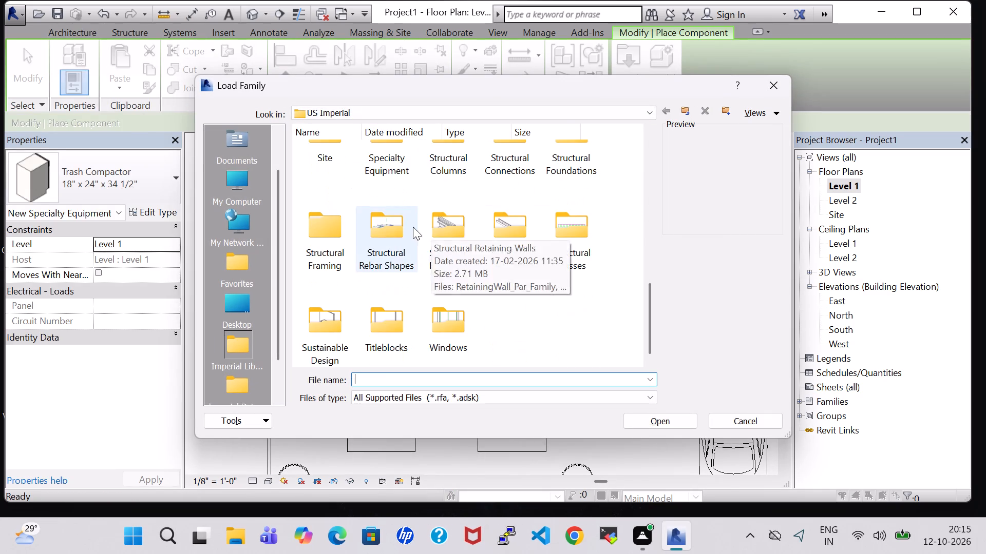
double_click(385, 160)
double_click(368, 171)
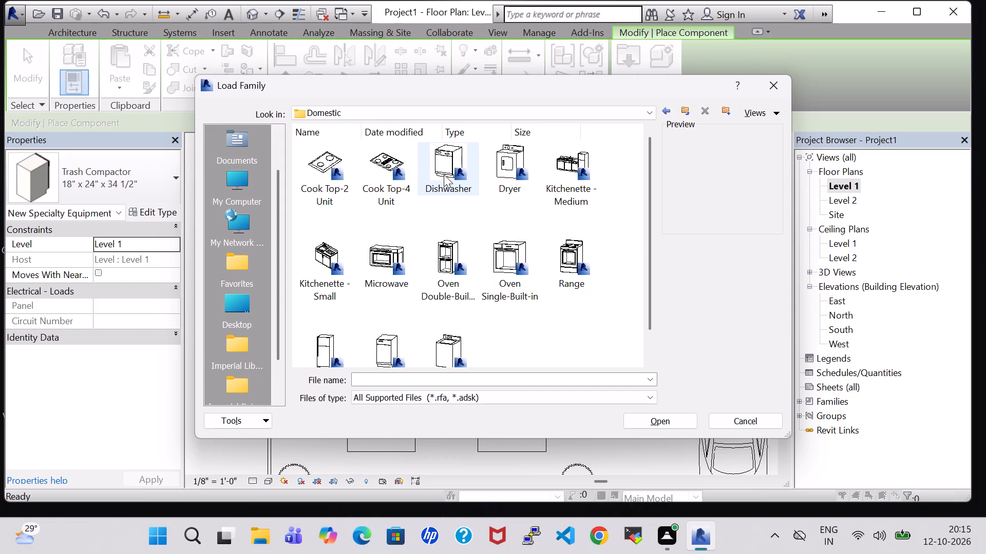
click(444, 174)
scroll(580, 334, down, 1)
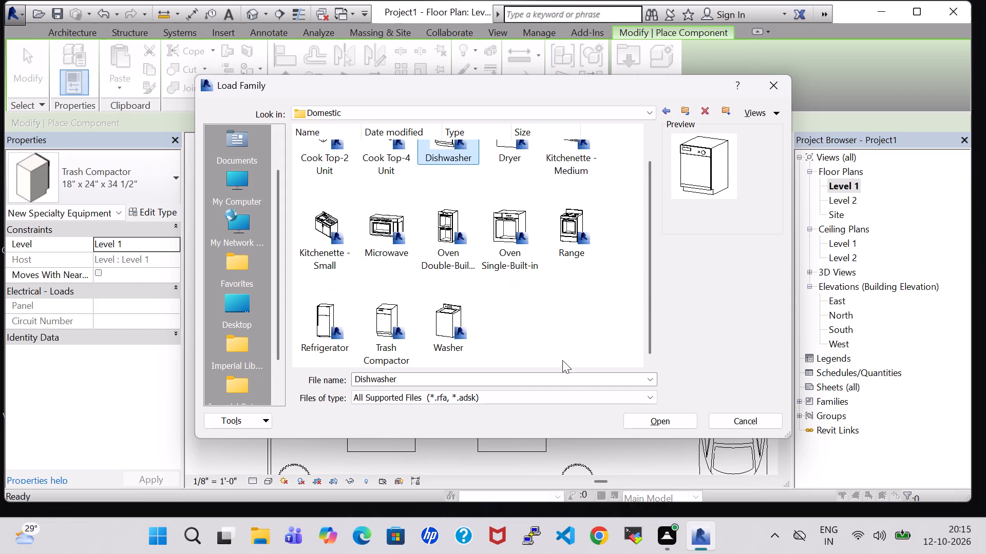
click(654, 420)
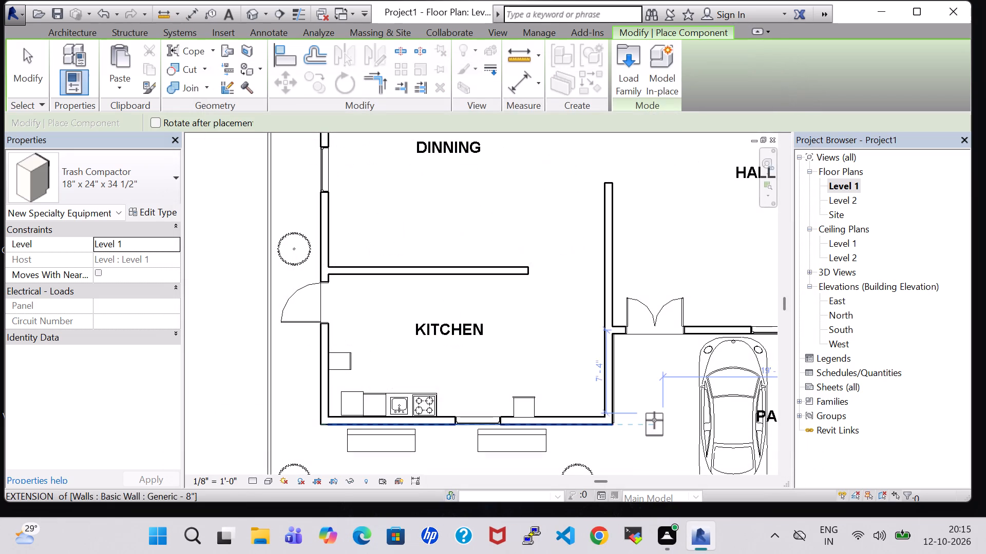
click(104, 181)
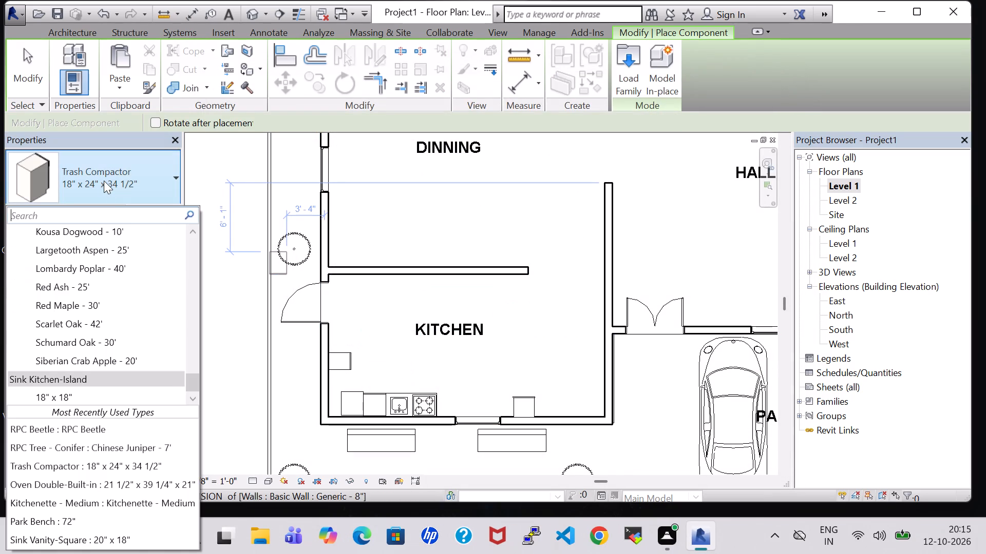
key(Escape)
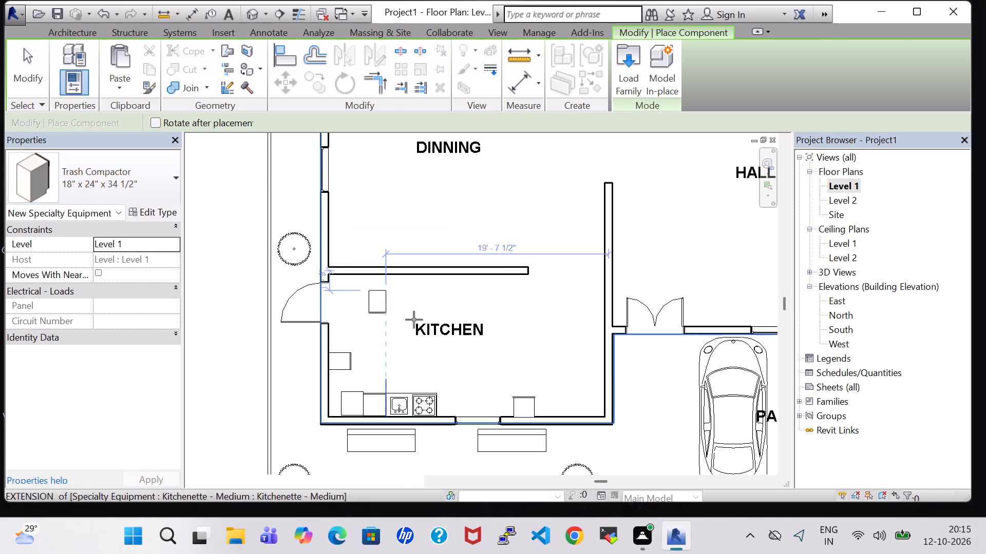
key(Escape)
Load the Refrigerator family from the Domestic folder of the Specialty Equipment library.
click(159, 70)
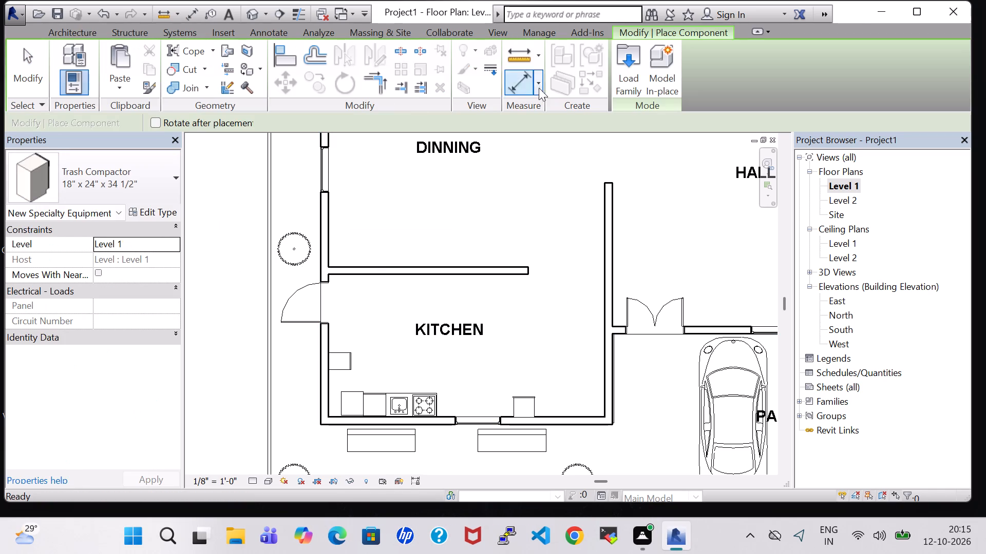
click(624, 75)
scroll(485, 249, down, 1)
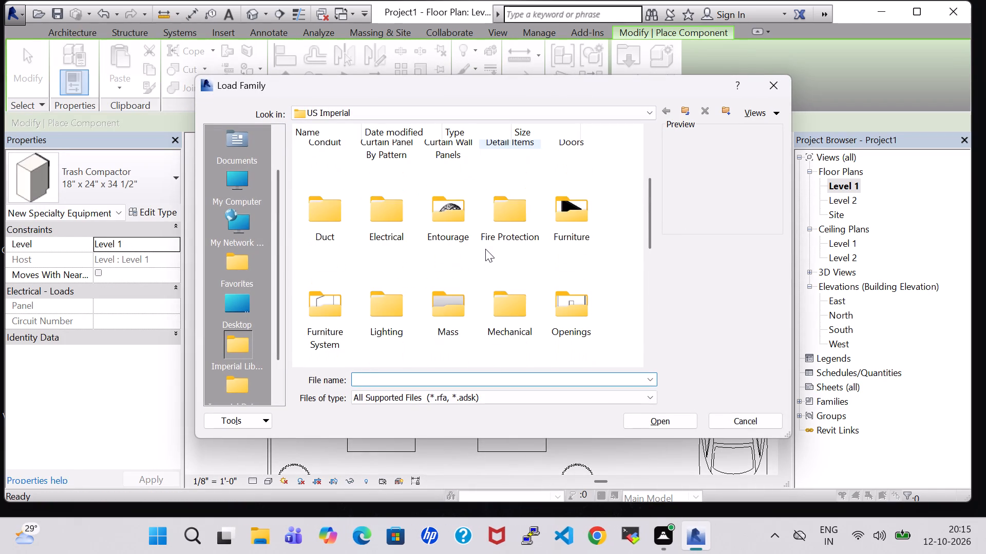
scroll(485, 249, down, 2)
double_click(390, 220)
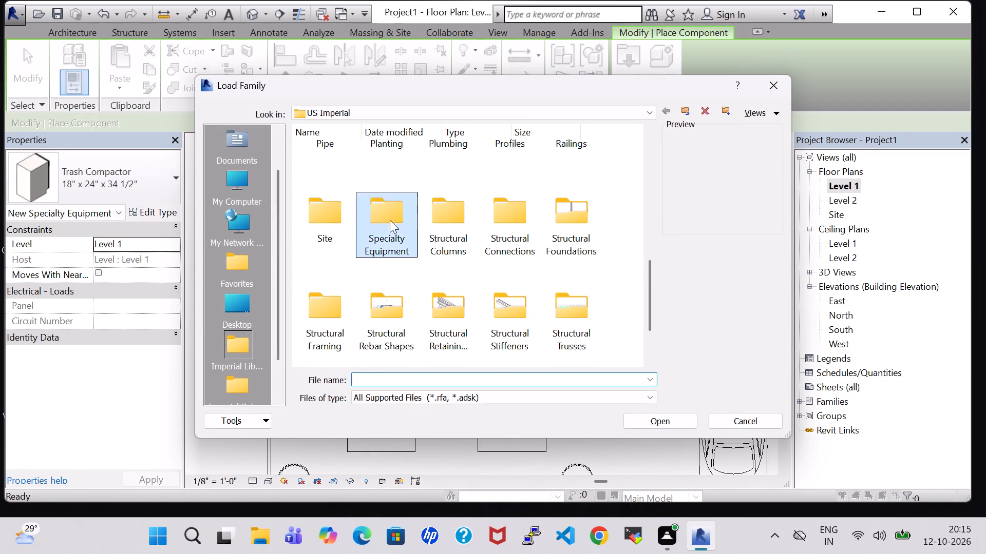
double_click(389, 174)
scroll(428, 236, down, 1)
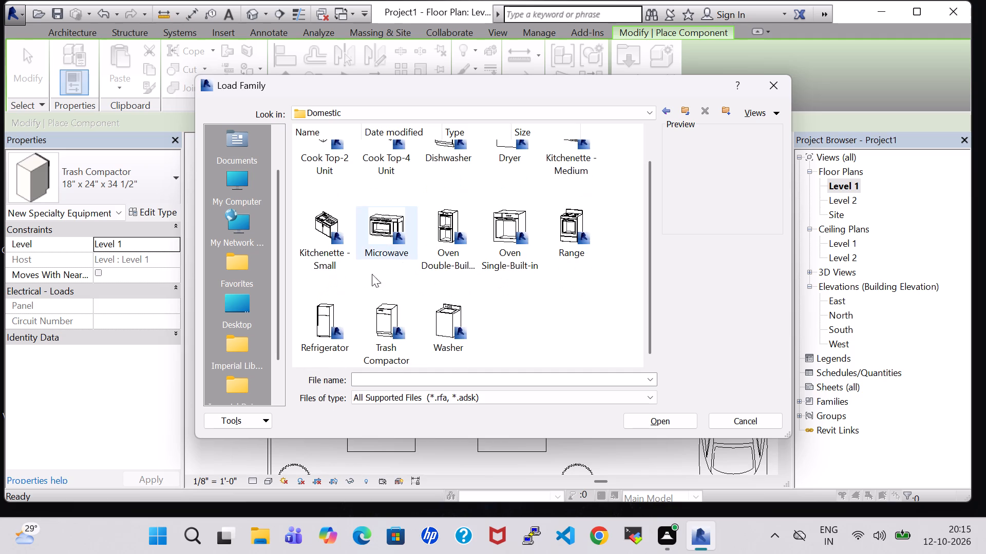
click(349, 298)
click(331, 315)
click(649, 418)
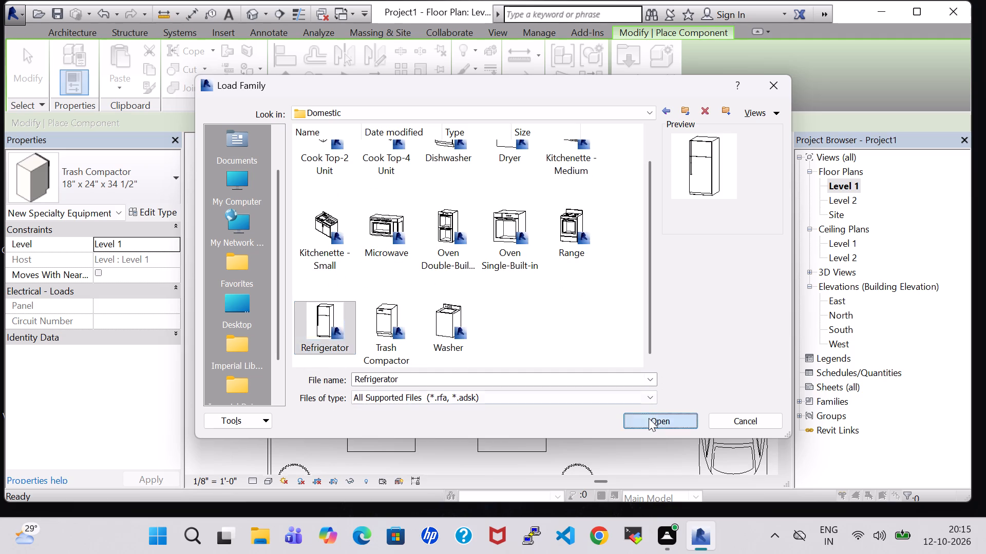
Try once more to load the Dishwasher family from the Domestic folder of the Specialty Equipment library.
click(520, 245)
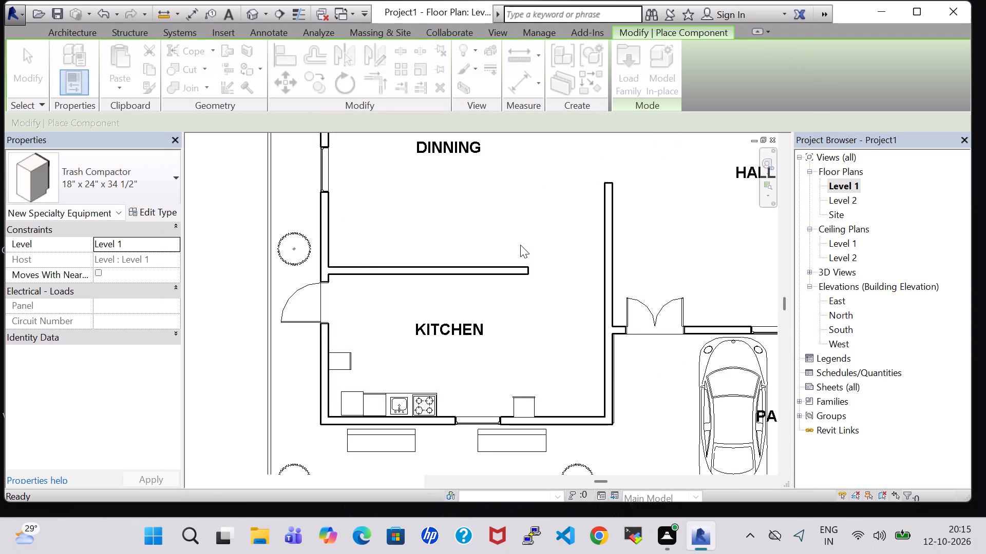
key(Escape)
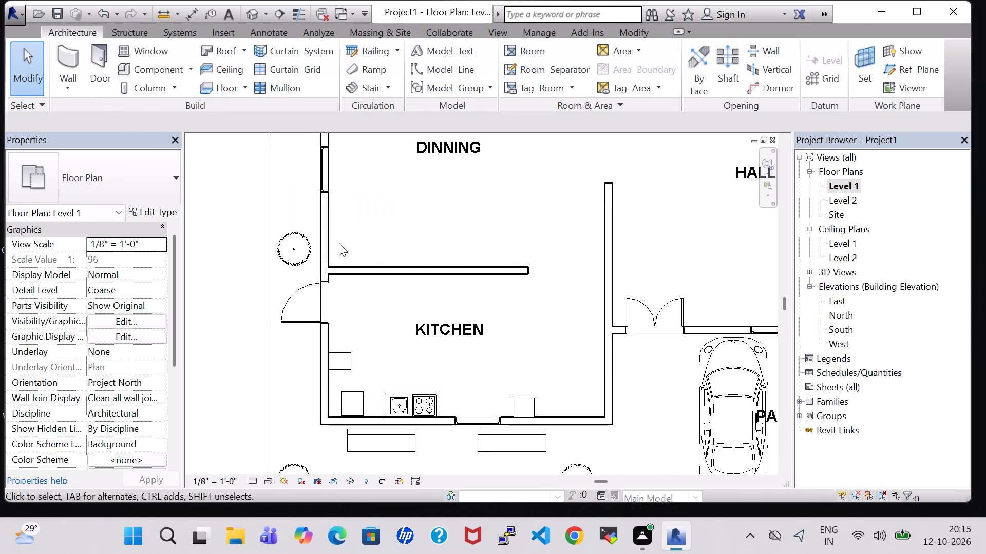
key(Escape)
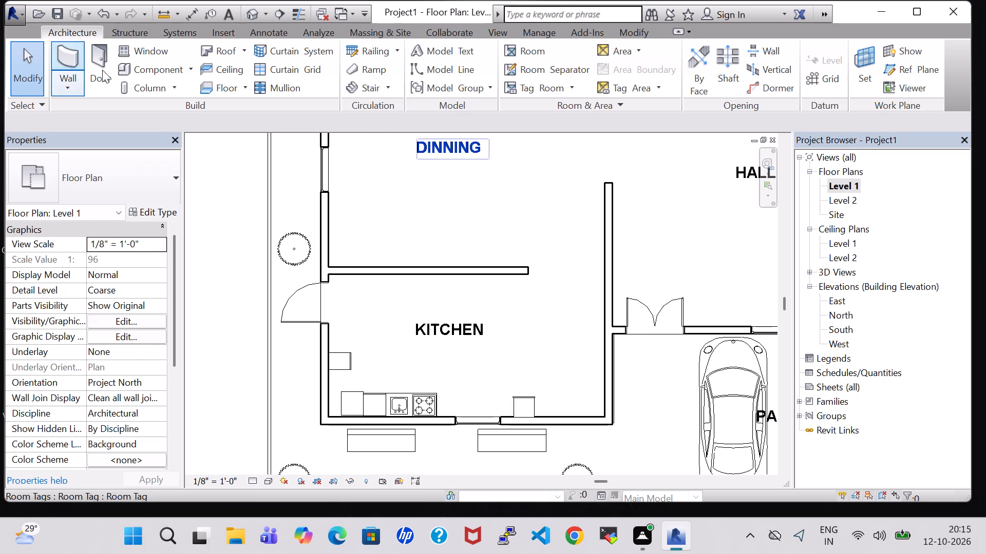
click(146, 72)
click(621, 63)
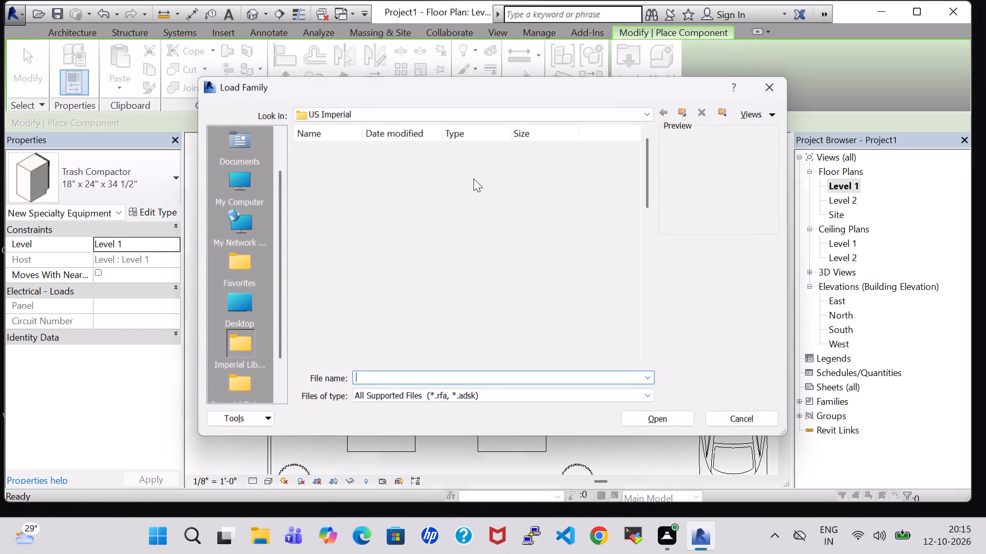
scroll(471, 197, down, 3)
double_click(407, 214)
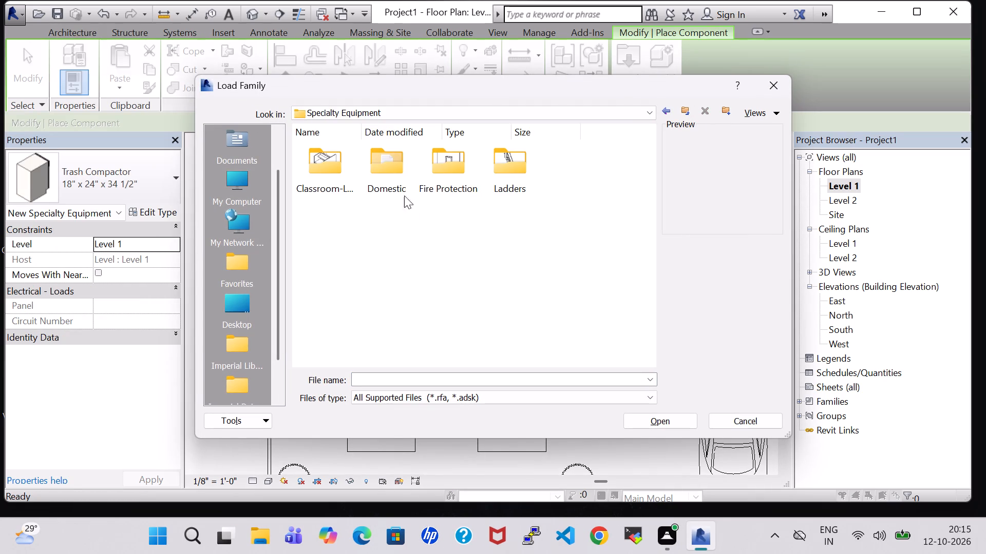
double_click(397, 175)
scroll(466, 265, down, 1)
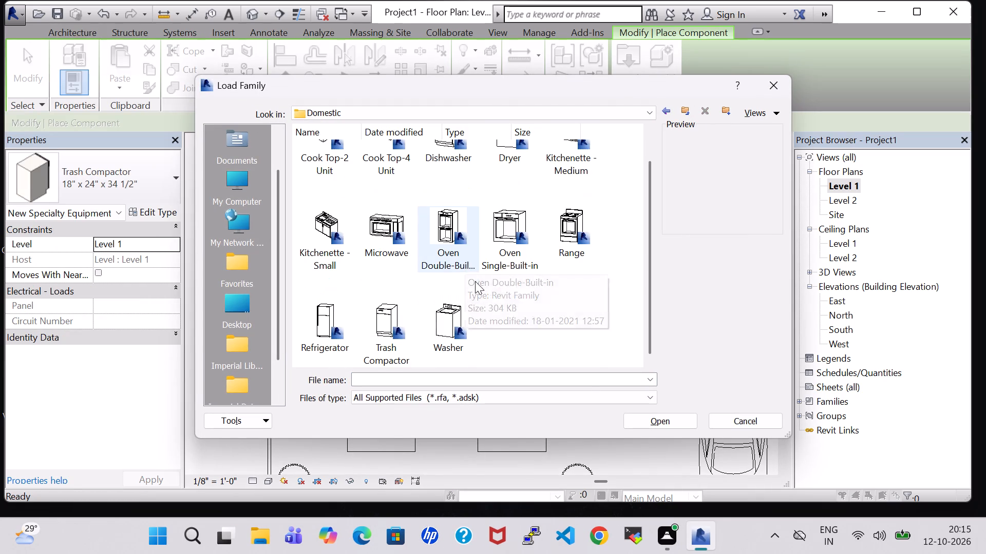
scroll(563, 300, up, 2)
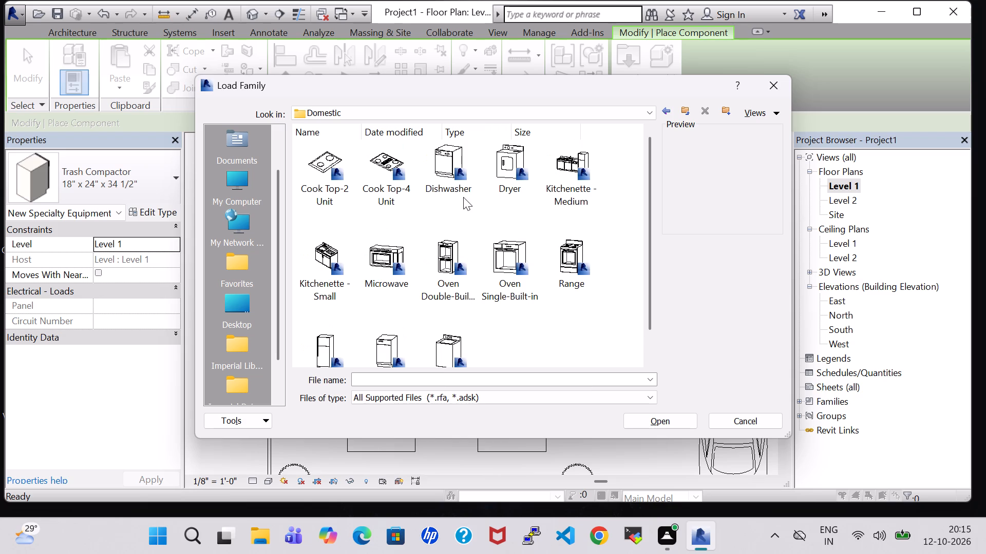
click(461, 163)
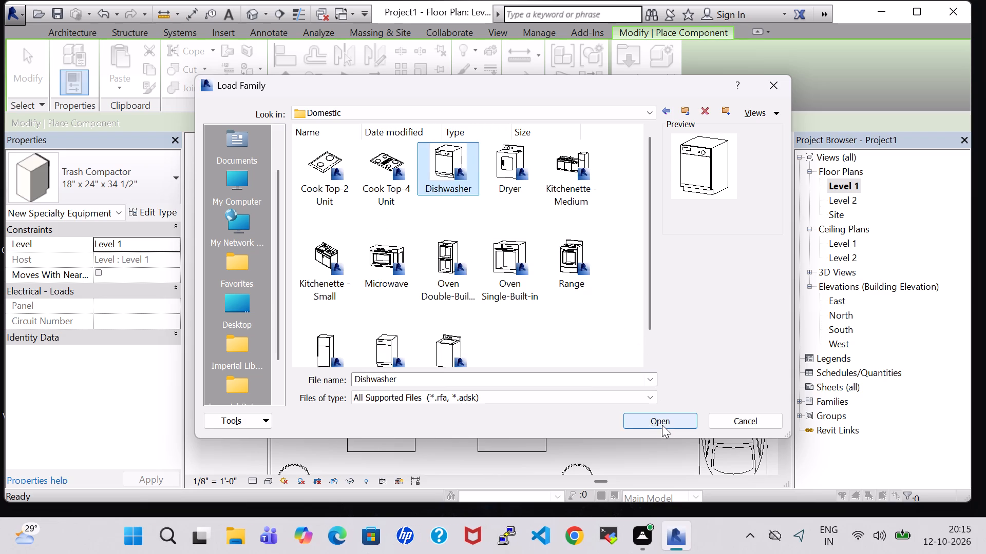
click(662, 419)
Place the Refrigerator 24" x 25" RH against the kitchen's right wall, about 2'-10" below the hall's lower exterior wall.
click(112, 174)
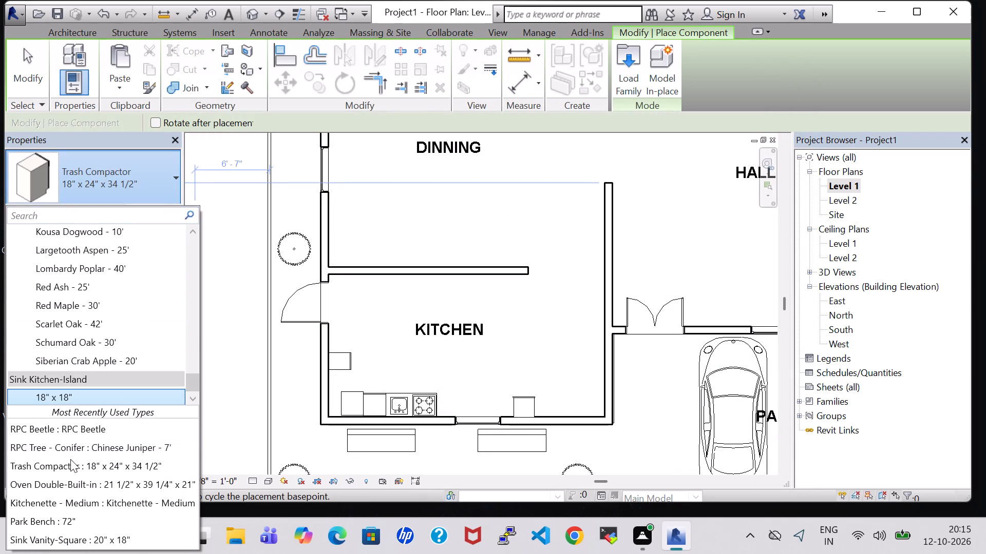
scroll(70, 459, down, 1)
scroll(120, 333, up, 7)
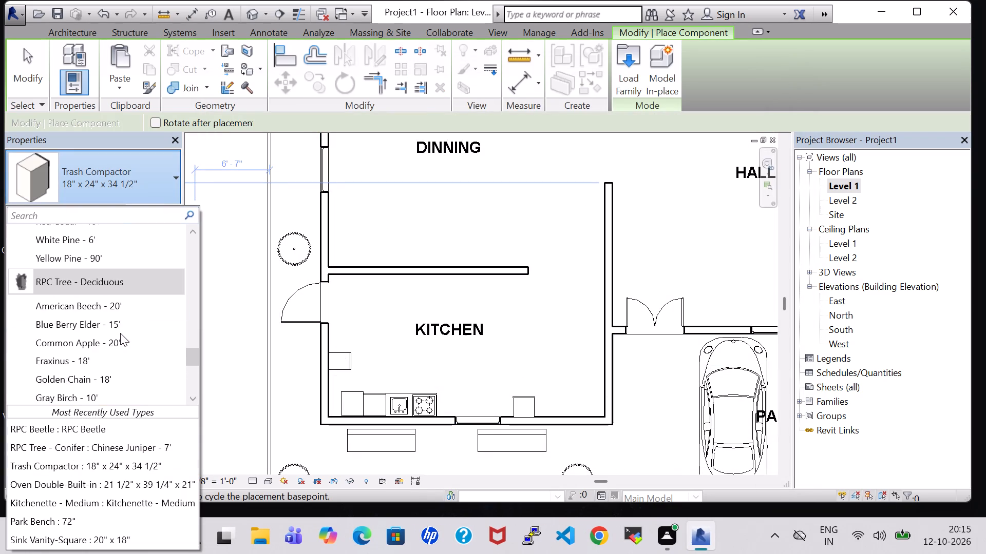
scroll(120, 333, up, 10)
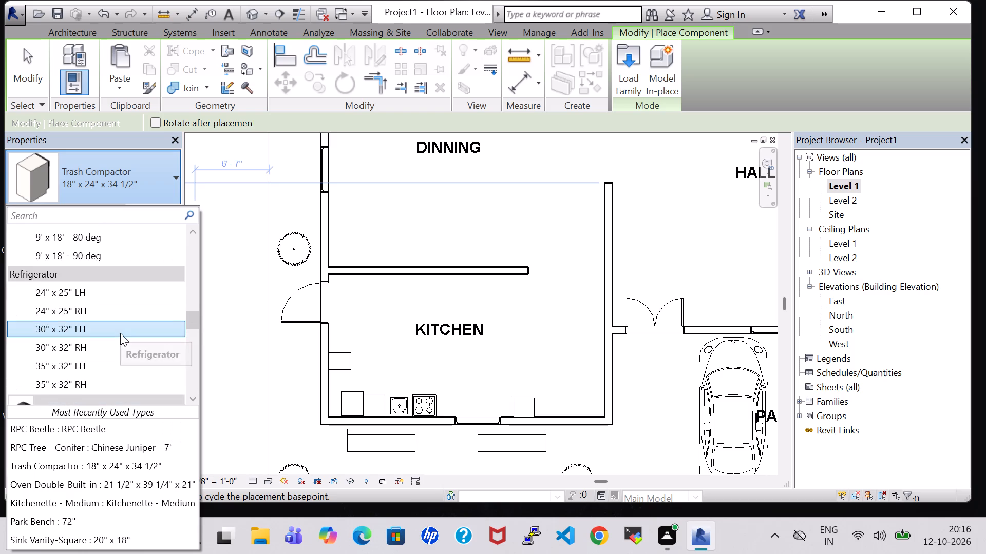
scroll(120, 333, up, 3)
scroll(120, 333, down, 3)
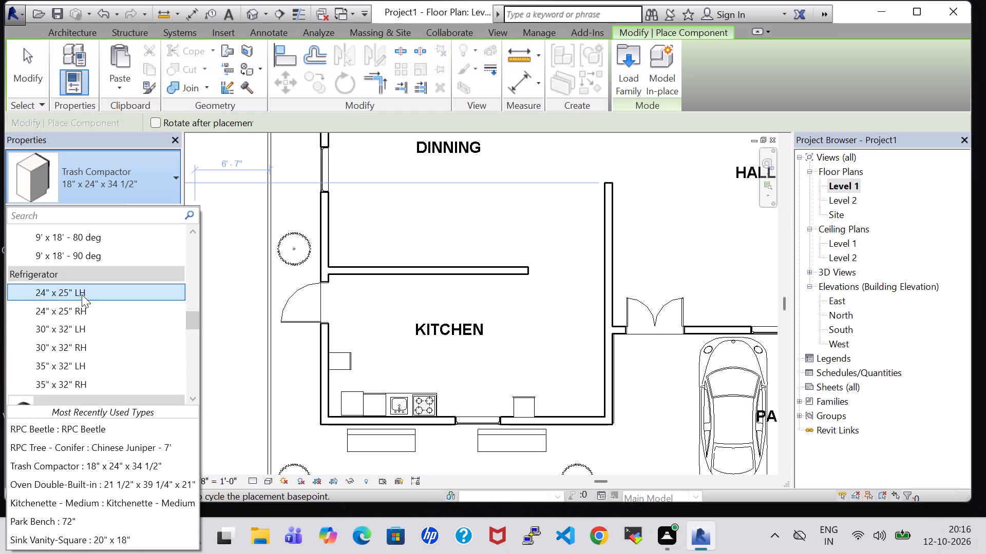
click(82, 313)
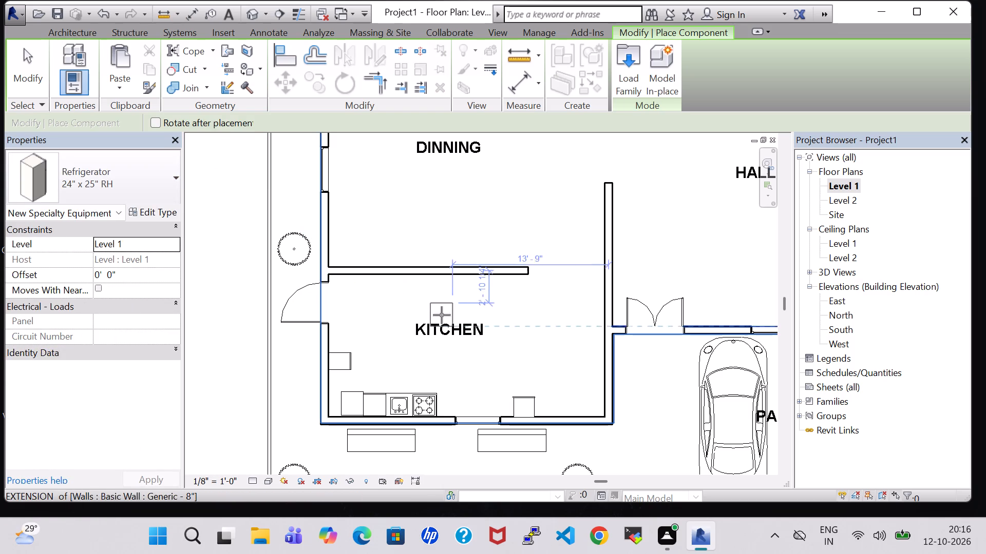
click(587, 373)
key(Escape)
key(Escape)
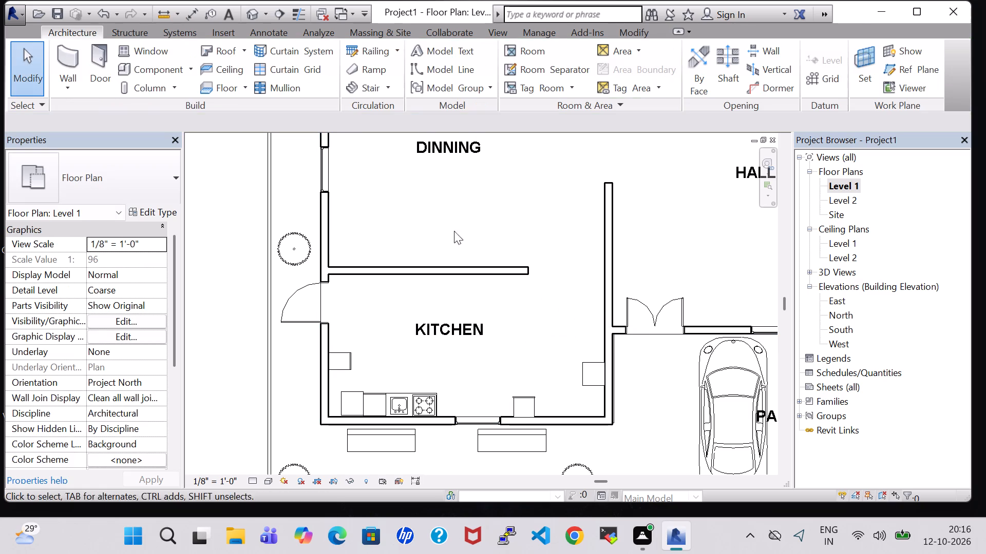
In the 3D view, rotate the new refrigerator in the kitchen by three 90-degree turns so its doors face into the room.
click(251, 14)
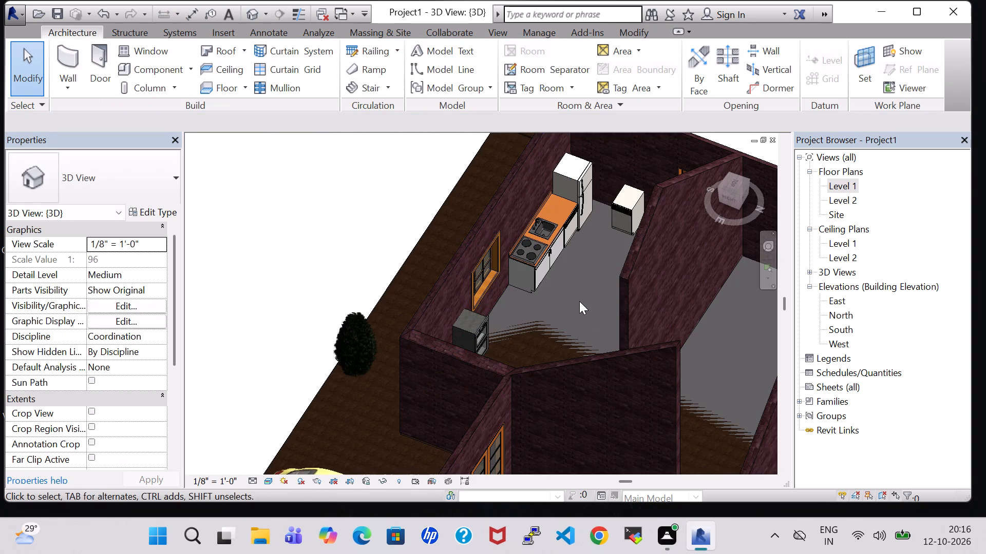
shift+middle_drag(566, 307, 495, 315)
middle_drag(486, 357, 346, 223)
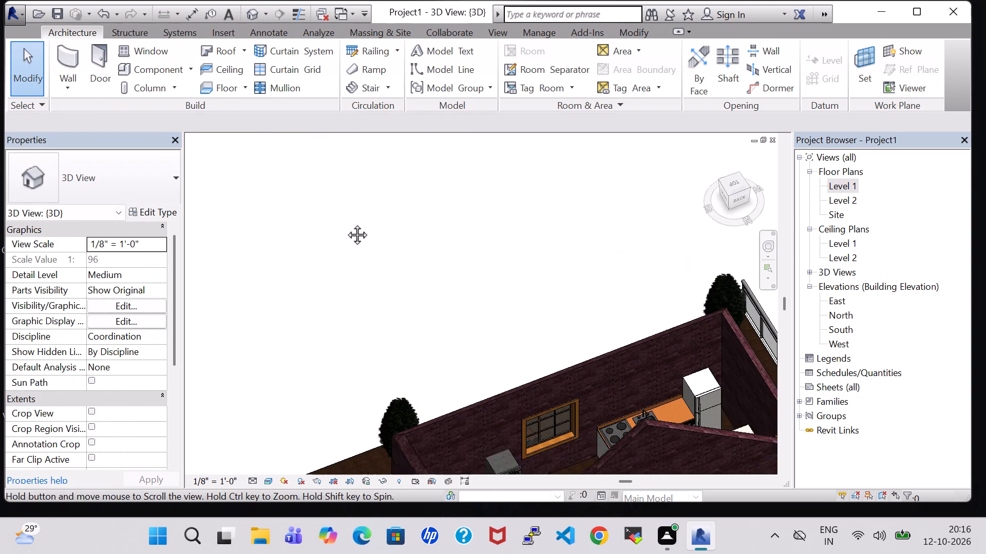
middle_drag(346, 223, 335, 248)
shift+middle_drag(395, 283, 417, 228)
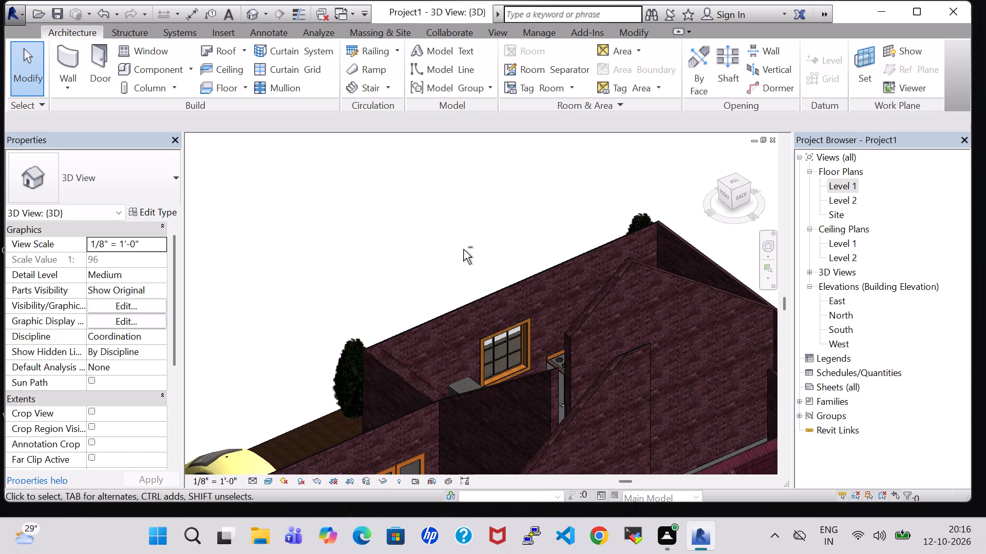
shift+middle_drag(463, 249, 439, 359)
shift+scroll(467, 267, down, 1)
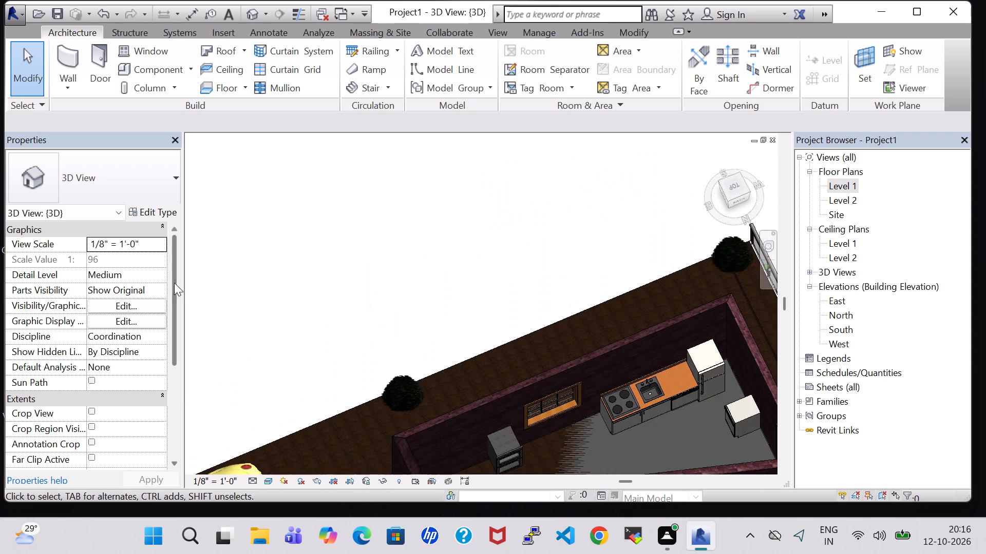
middle_drag(277, 336, 385, 212)
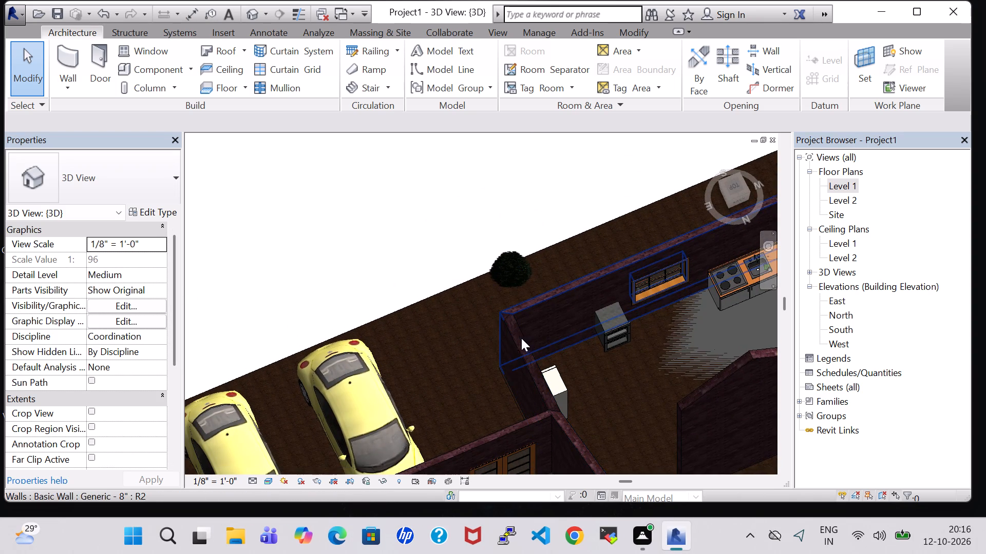
shift+middle_drag(623, 392, 579, 391)
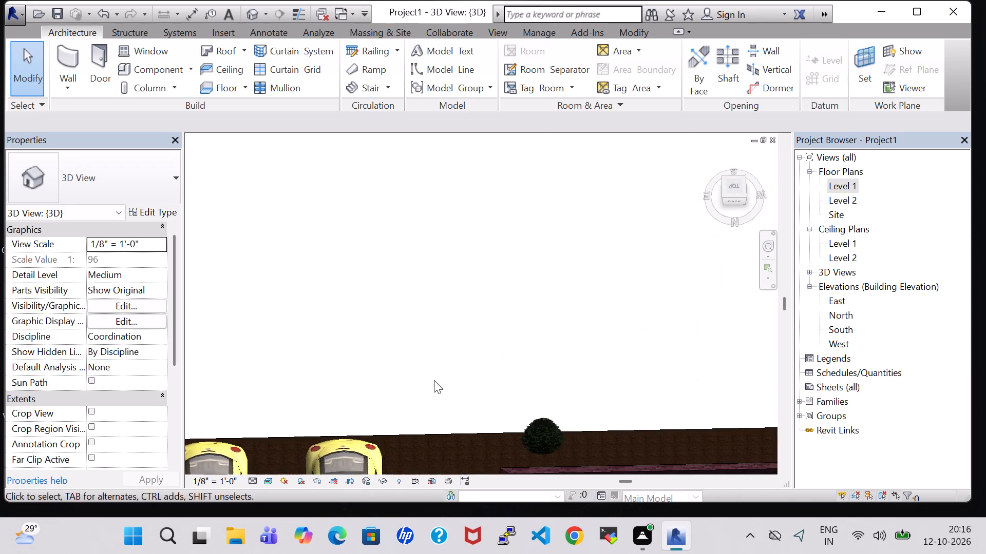
middle_drag(434, 380, 346, 188)
shift+middle_drag(467, 375, 438, 366)
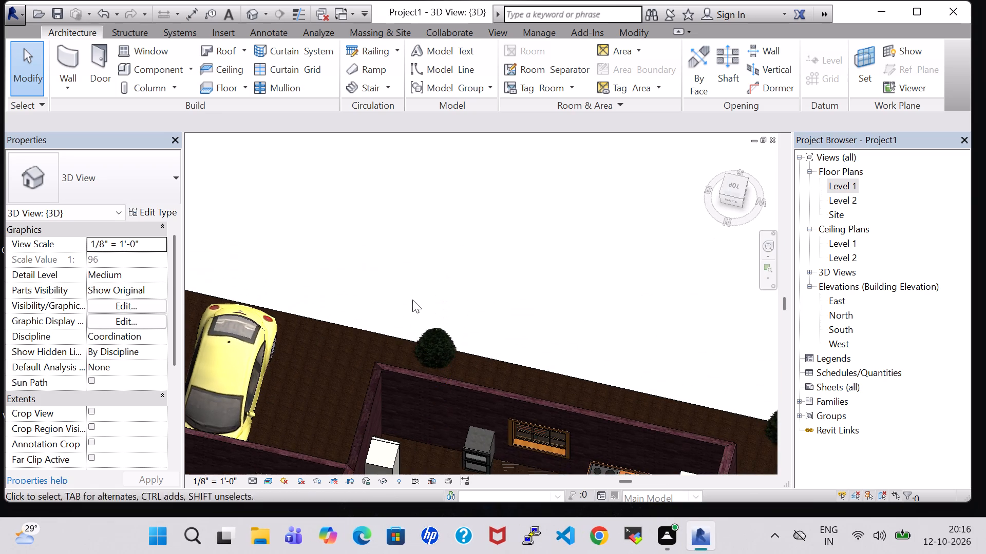
middle_drag(412, 300, 431, 207)
click(392, 355)
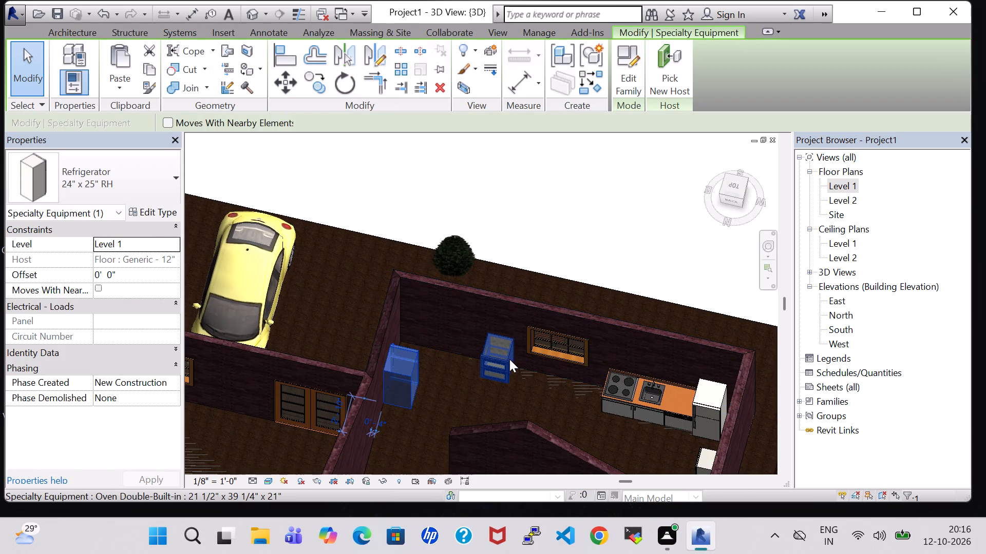
key(space)
key(space)
key(space)
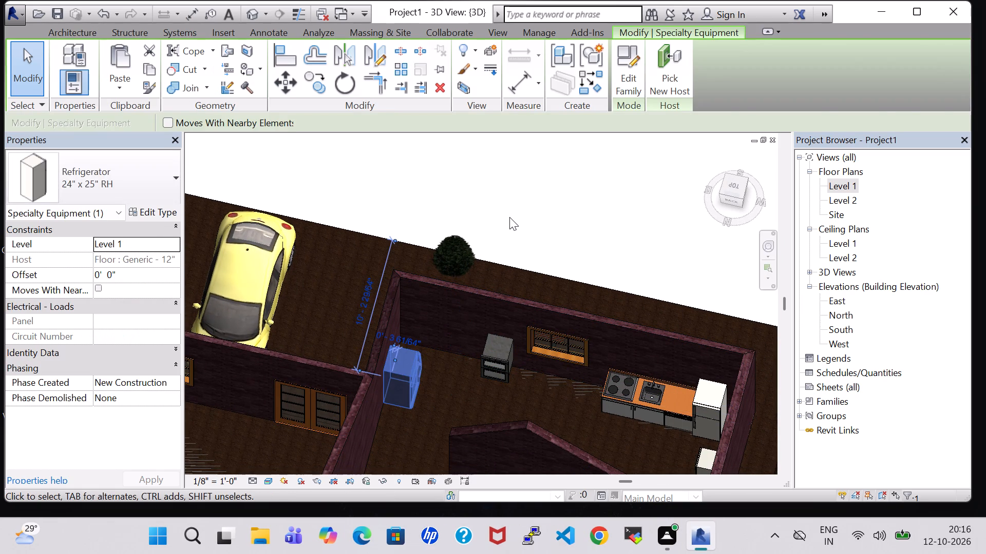
click(509, 217)
scroll(475, 338, down, 2)
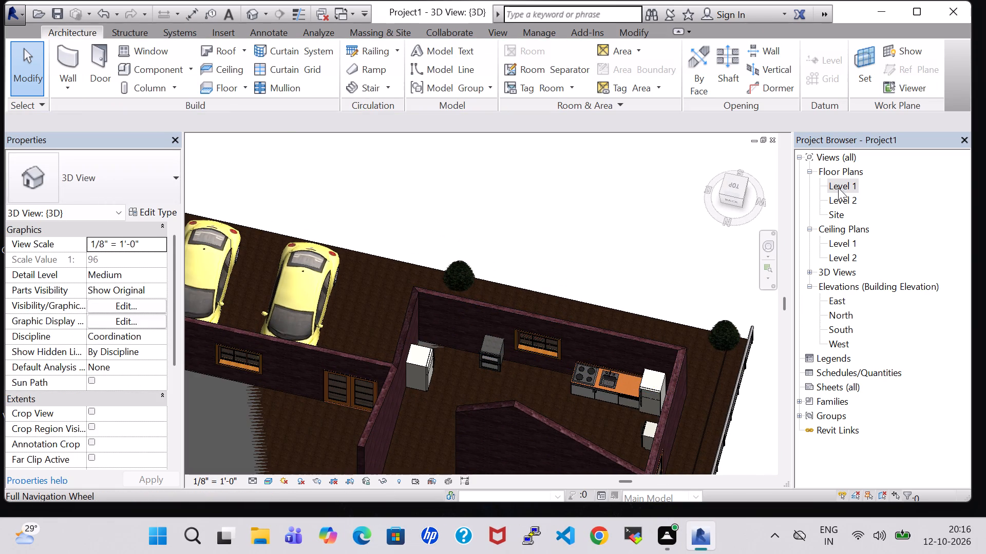
Return to the Level 1 floor plan and look through the component types available for placement.
double_click(841, 183)
scroll(519, 244, down, 2)
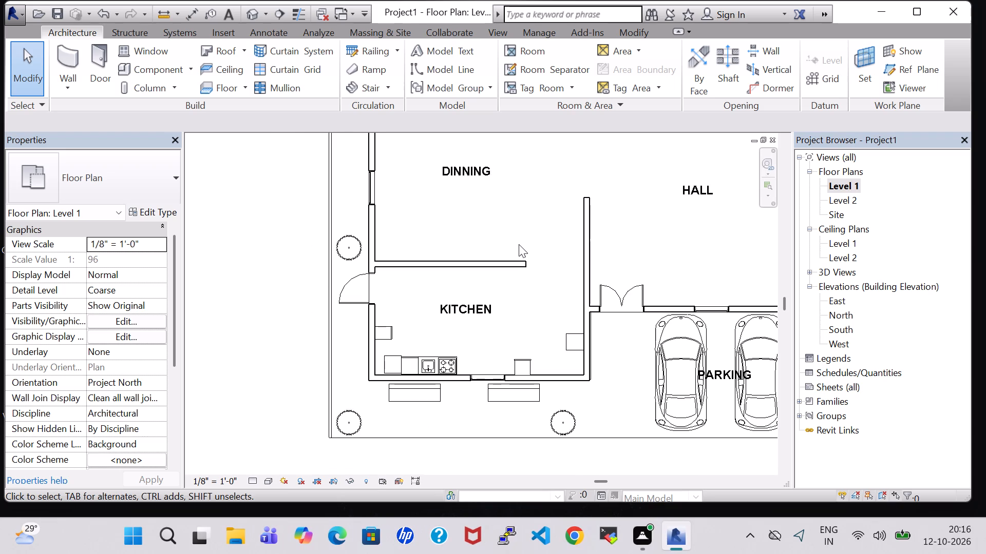
click(144, 73)
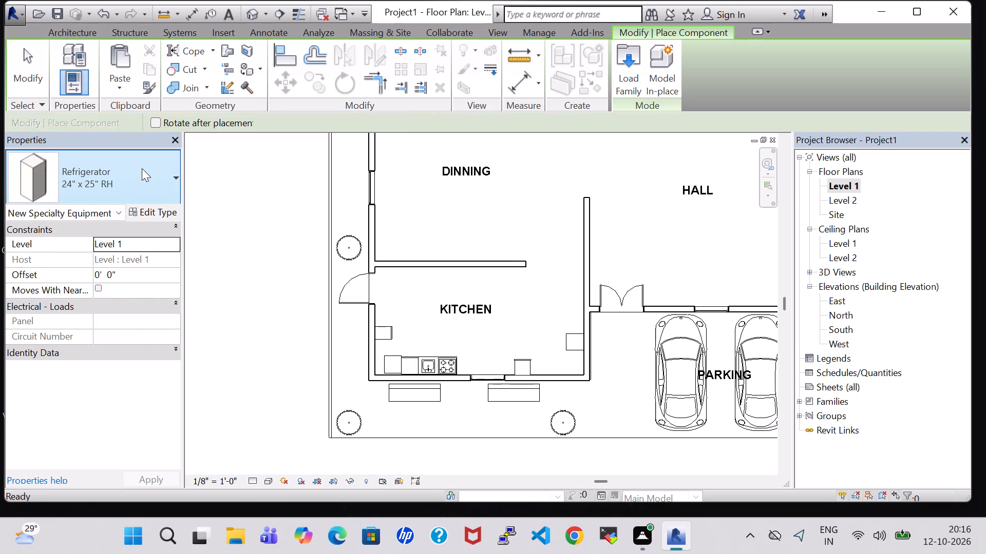
click(141, 170)
scroll(137, 278, up, 5)
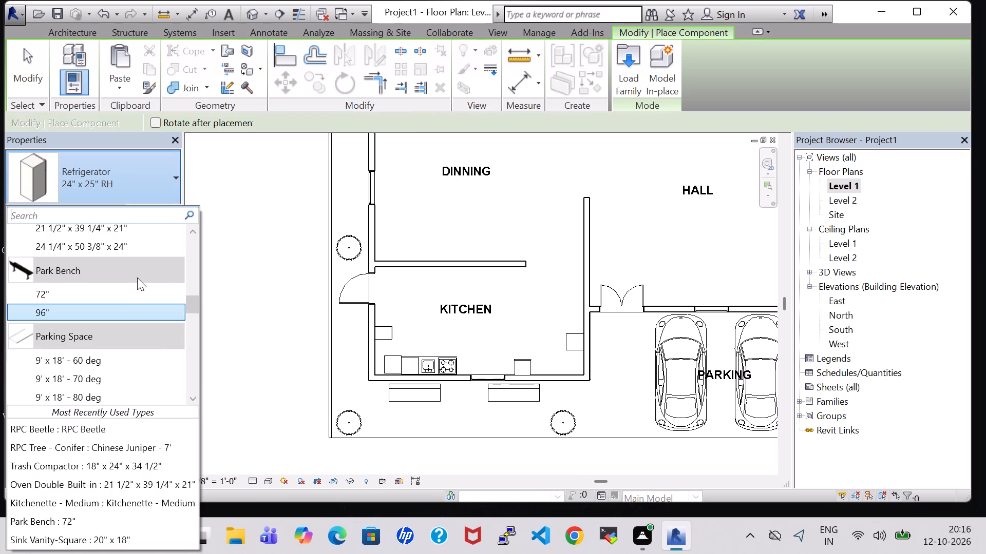
scroll(137, 278, up, 5)
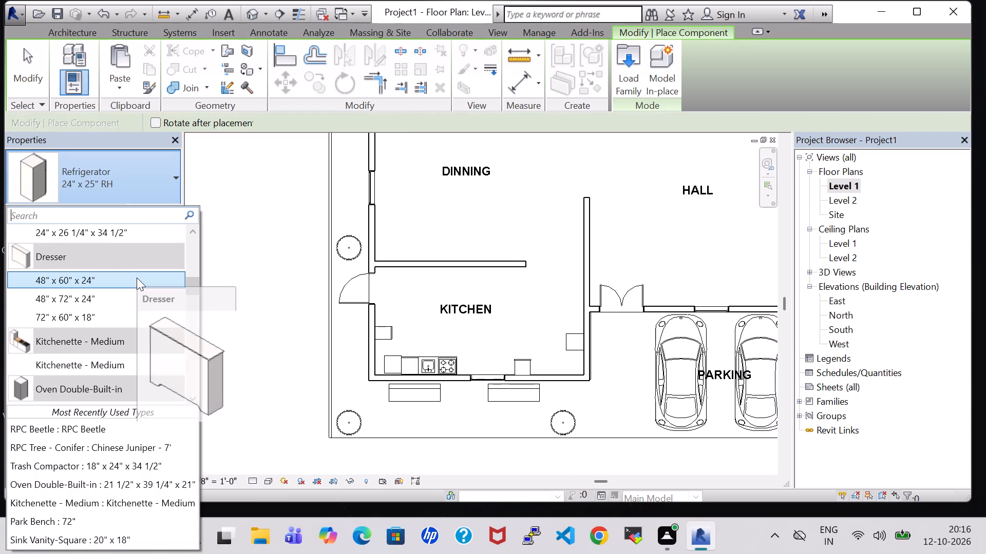
scroll(137, 278, up, 4)
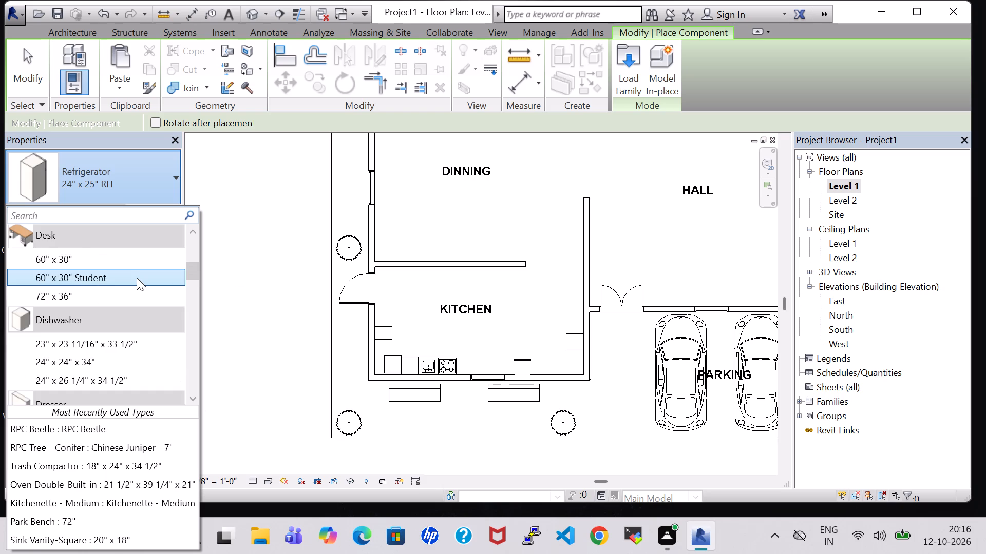
scroll(137, 278, up, 3)
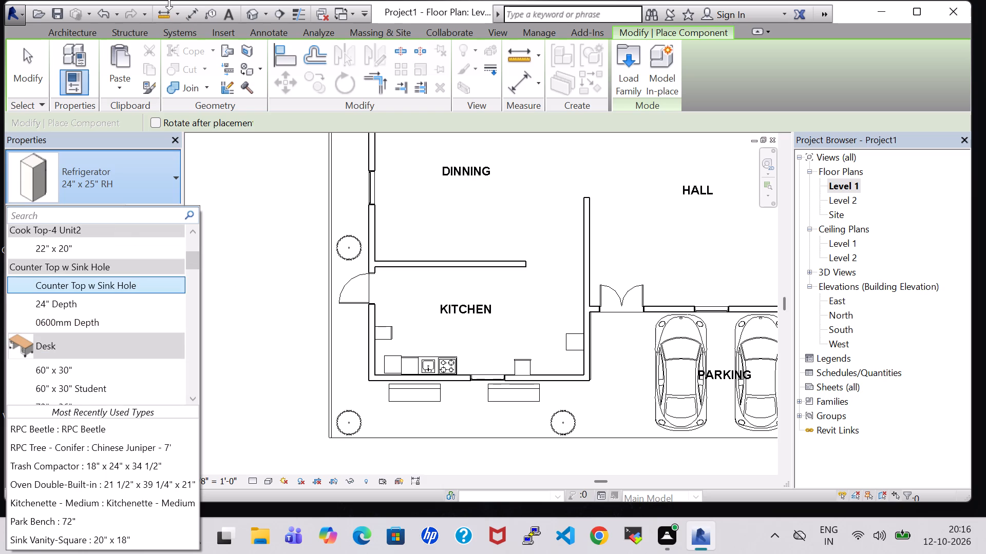
click(252, 16)
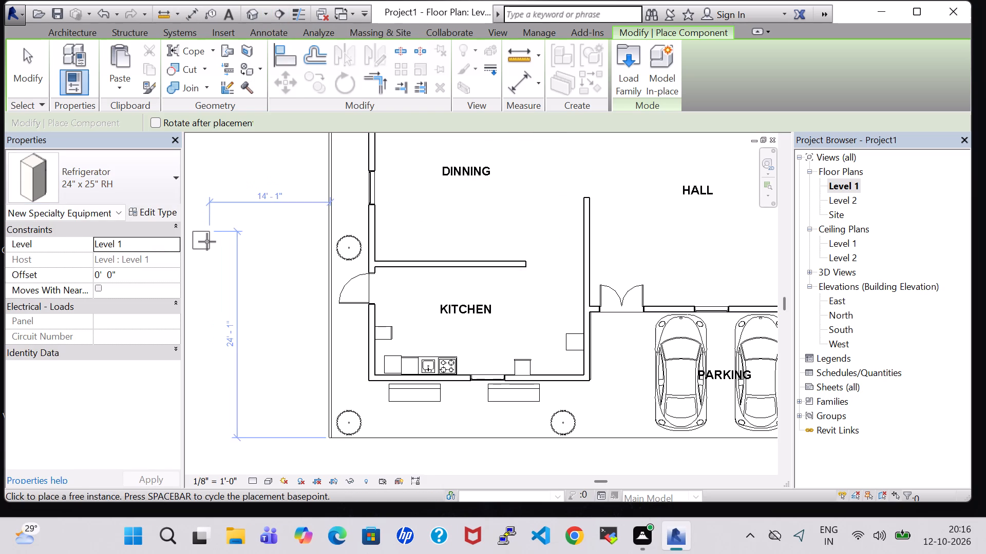
key(Escape)
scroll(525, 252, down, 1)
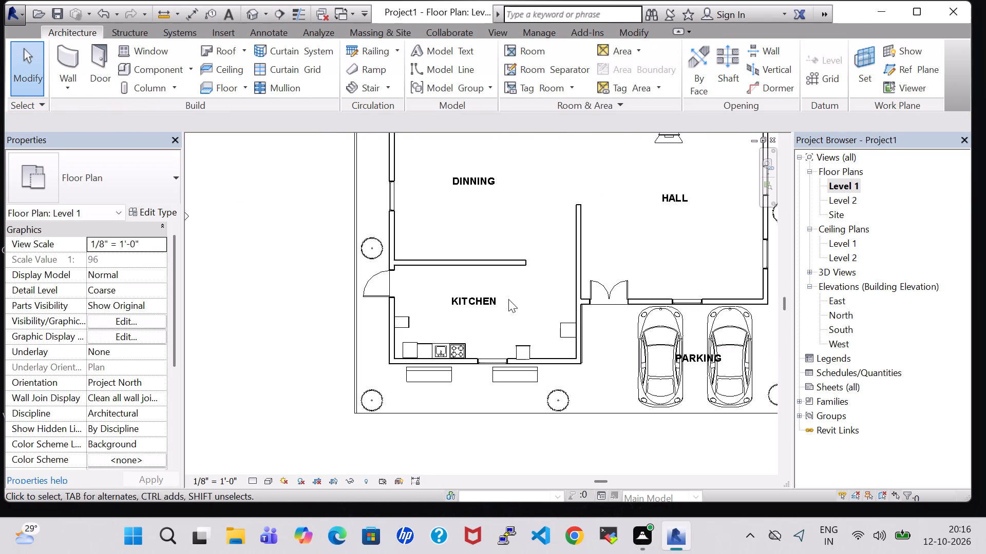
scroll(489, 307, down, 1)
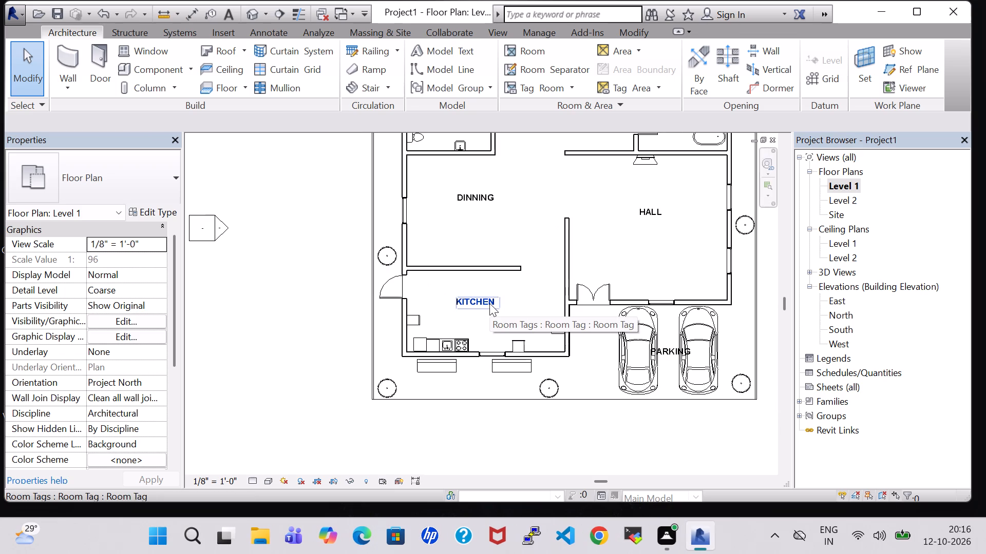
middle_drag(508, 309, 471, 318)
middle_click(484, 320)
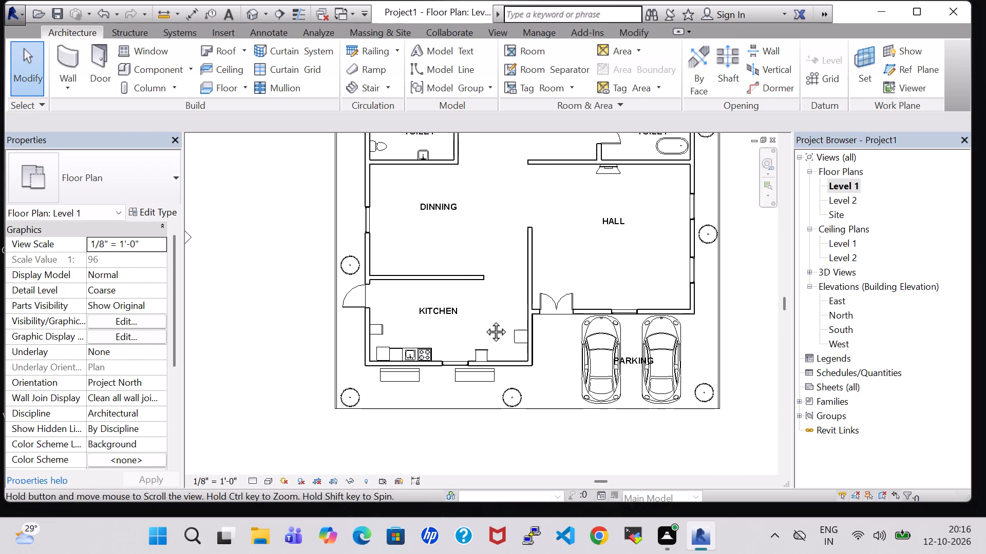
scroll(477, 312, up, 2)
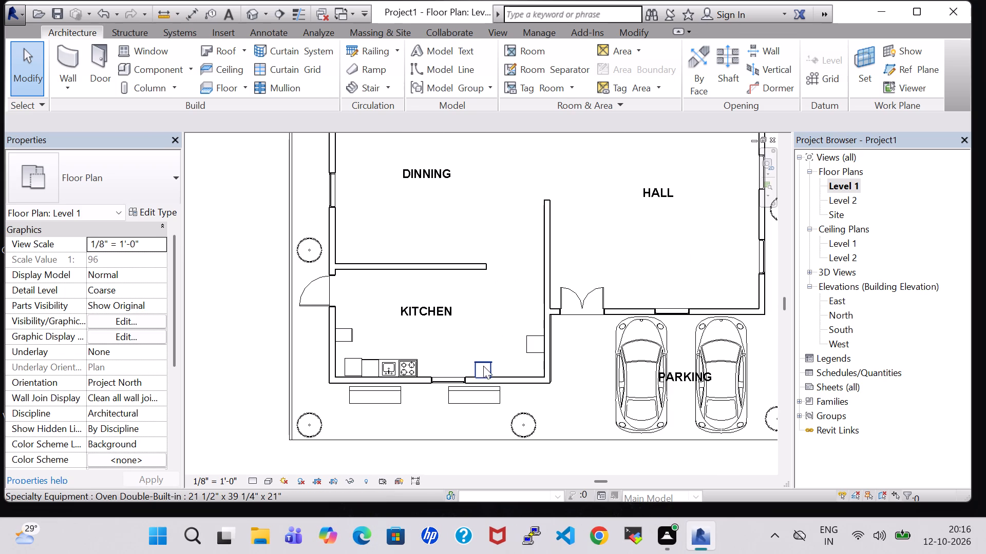
Nudge the double built-in oven slightly left and up, clear of the kitchen's lower wall, to about 16'-11" from the left wall.
click(483, 366)
key(Left)
key(Left)
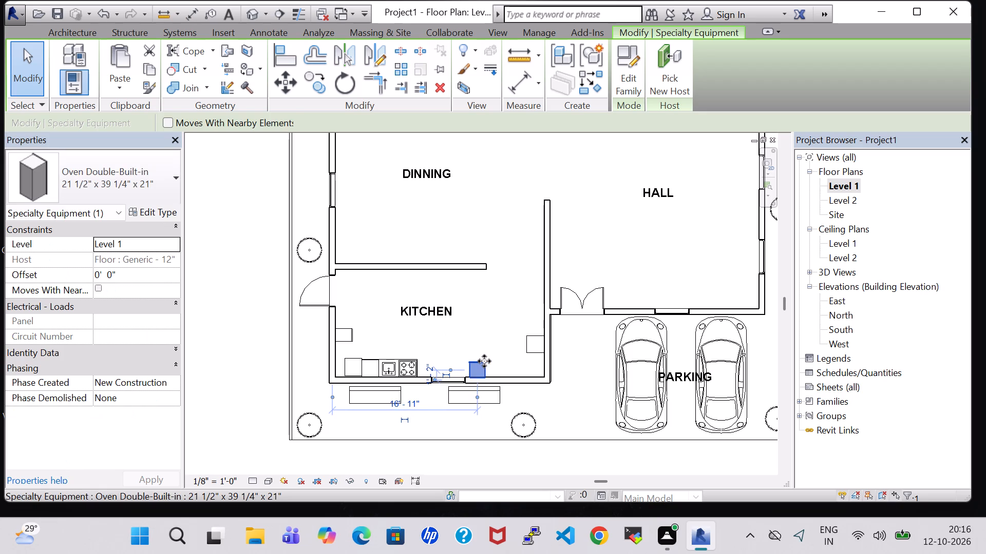
key(Up)
key(Down)
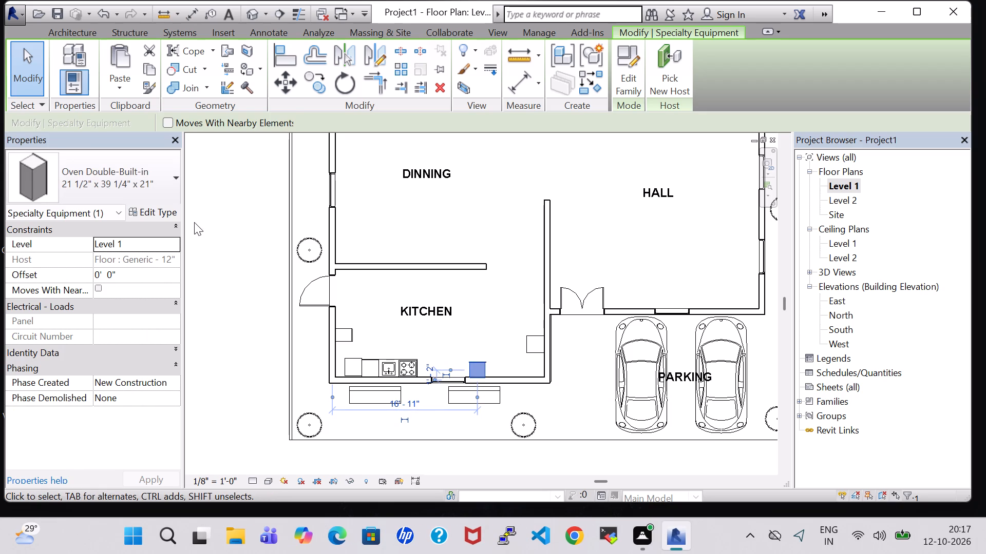
key(Up)
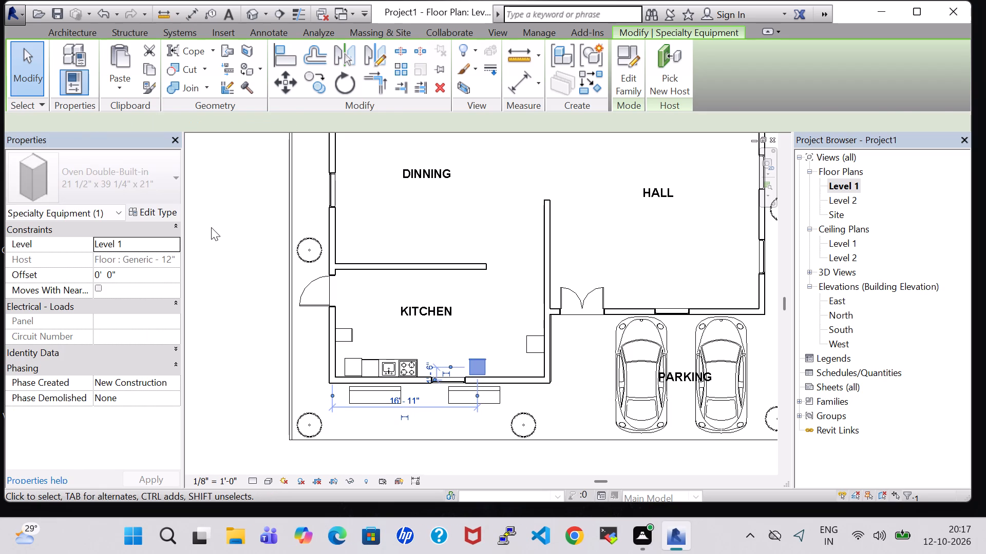
click(218, 232)
Load the Sink Vanity-Square family from the Sinks folder of the library's architectural plumbing fixtures.
click(137, 69)
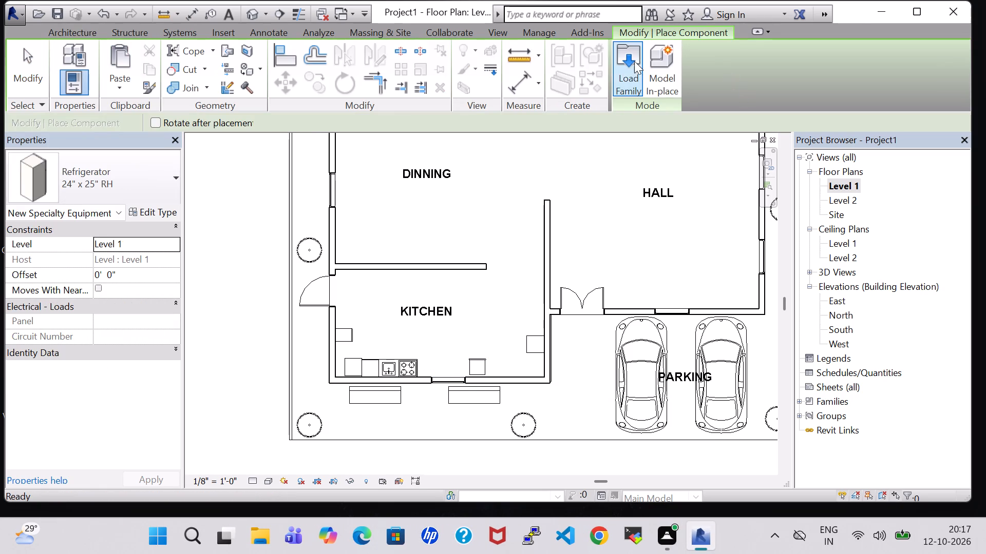
click(634, 61)
scroll(483, 212, down, 4)
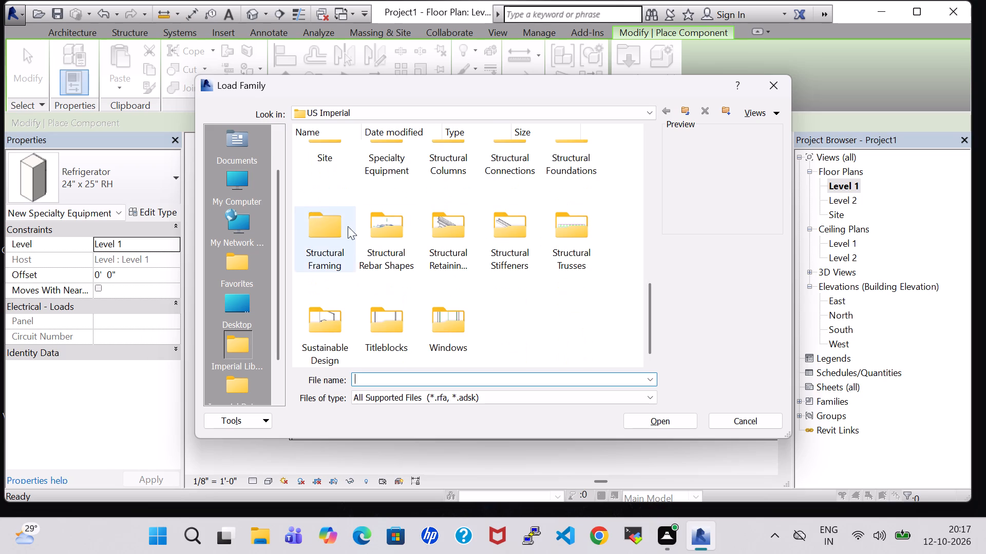
scroll(400, 231, up, 2)
scroll(389, 259, down, 1)
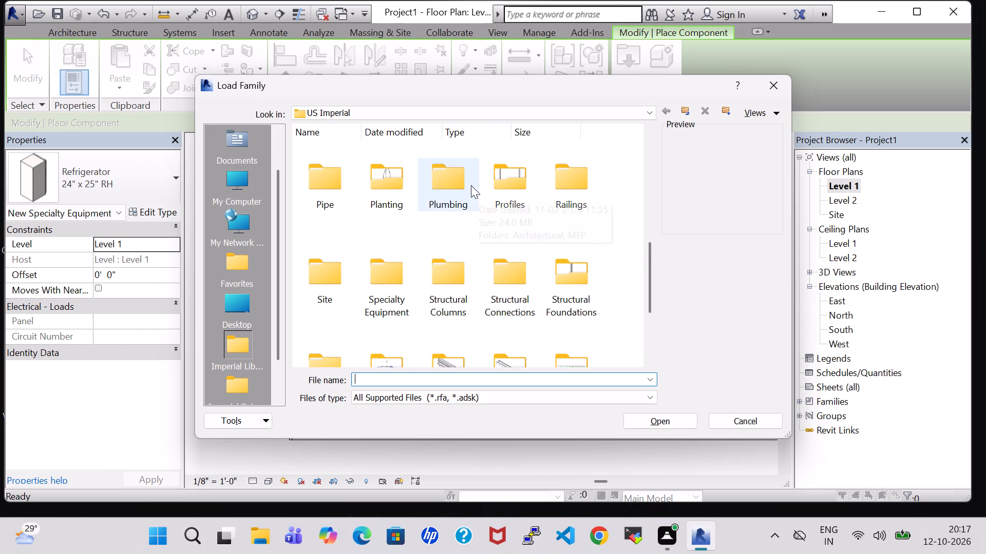
click(471, 185)
scroll(471, 185, down, 1)
click(471, 185)
scroll(402, 185, up, 1)
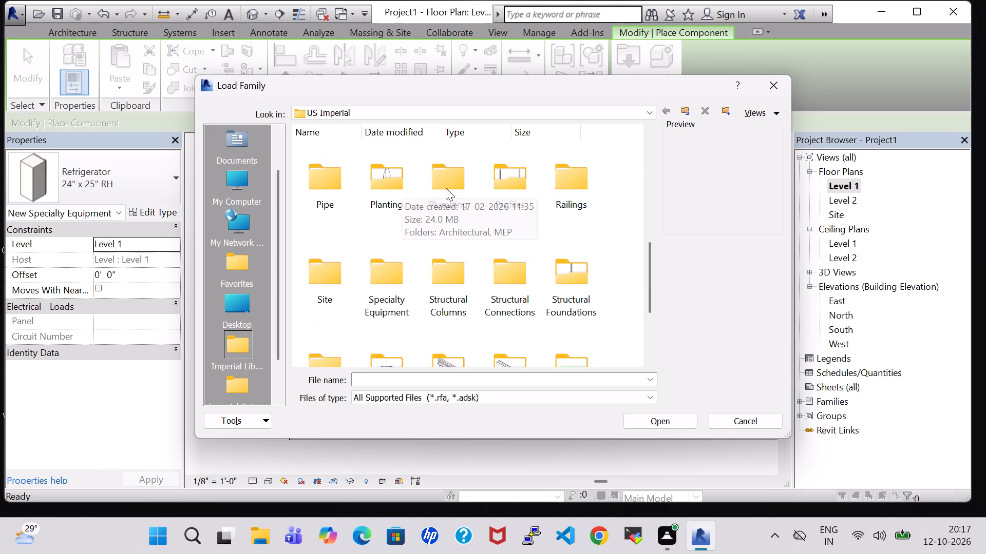
double_click(431, 188)
double_click(341, 181)
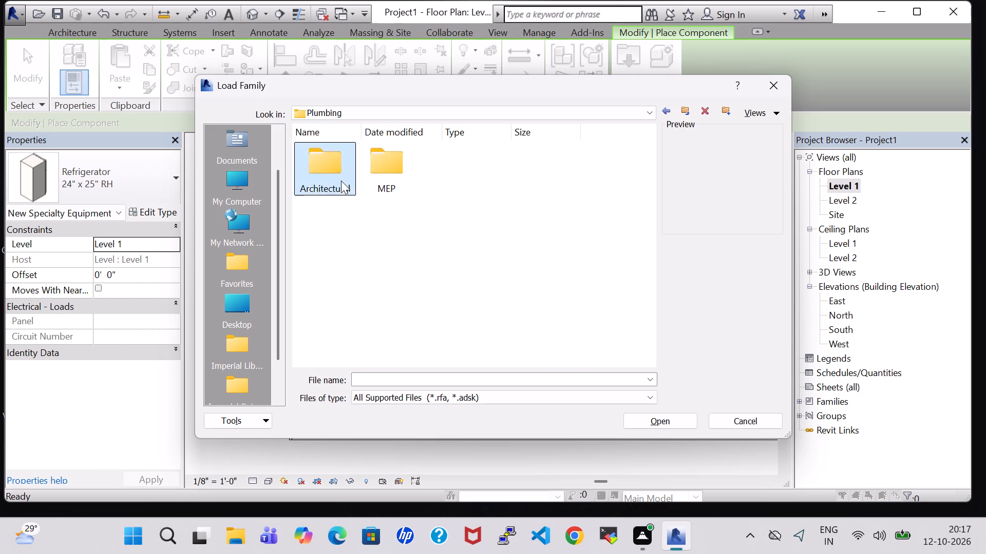
double_click(389, 188)
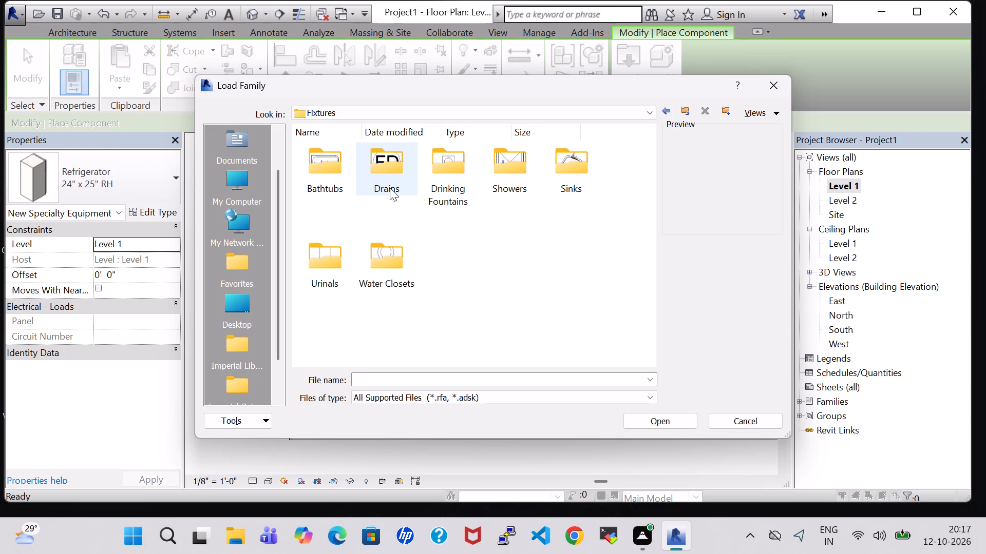
double_click(579, 175)
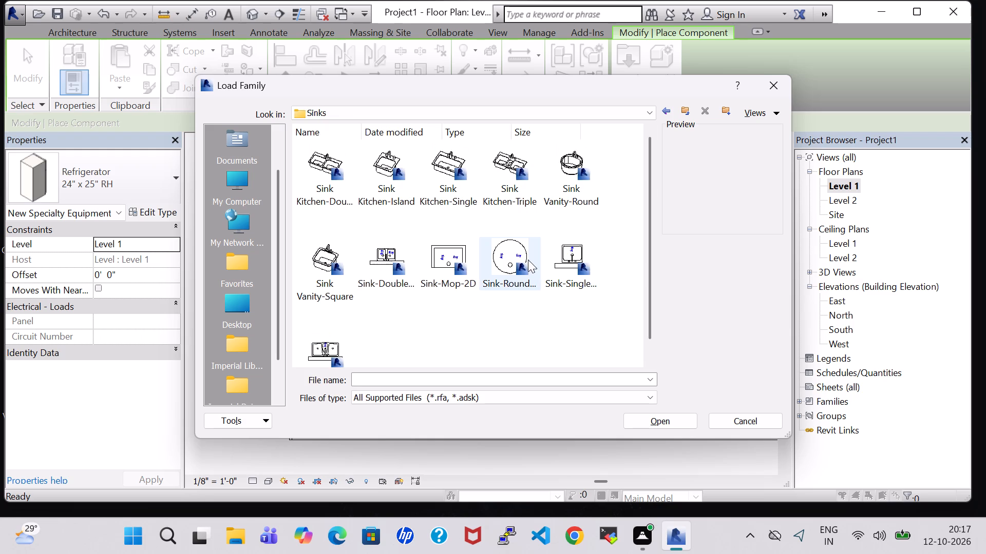
click(318, 258)
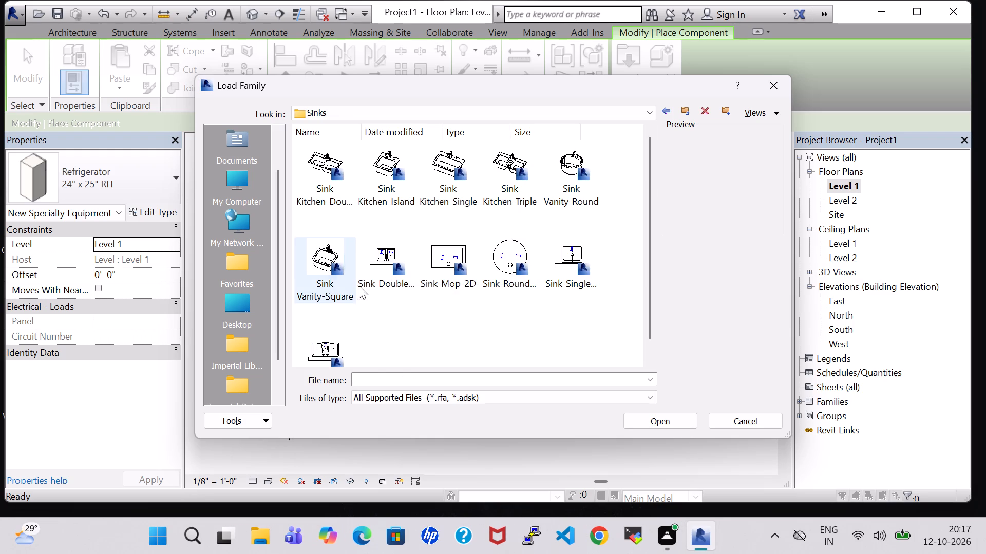
click(667, 420)
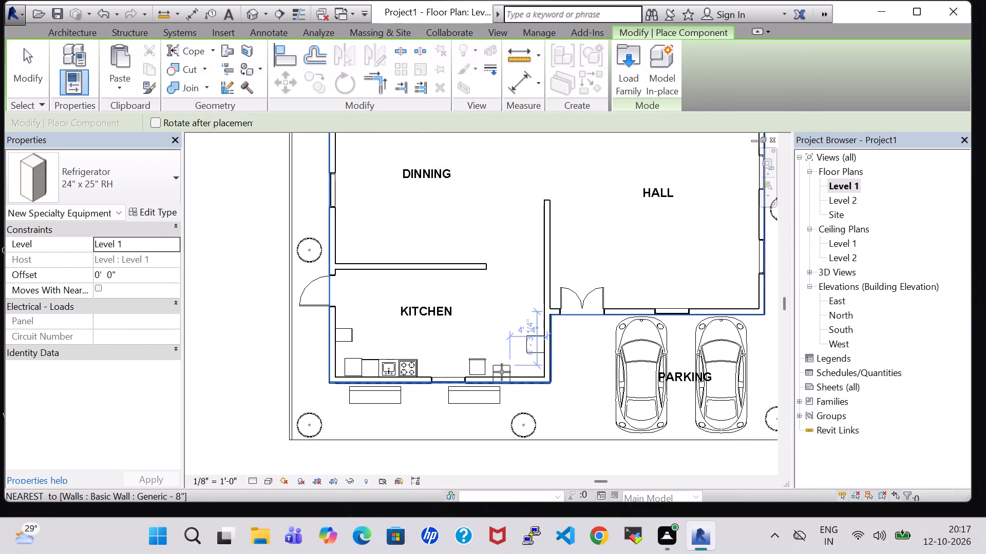
Place a Counter Top w Sink Hole against the kitchen's upper wall, about 9'-7" from the wall beside the hall.
scroll(502, 372, up, 1)
click(81, 166)
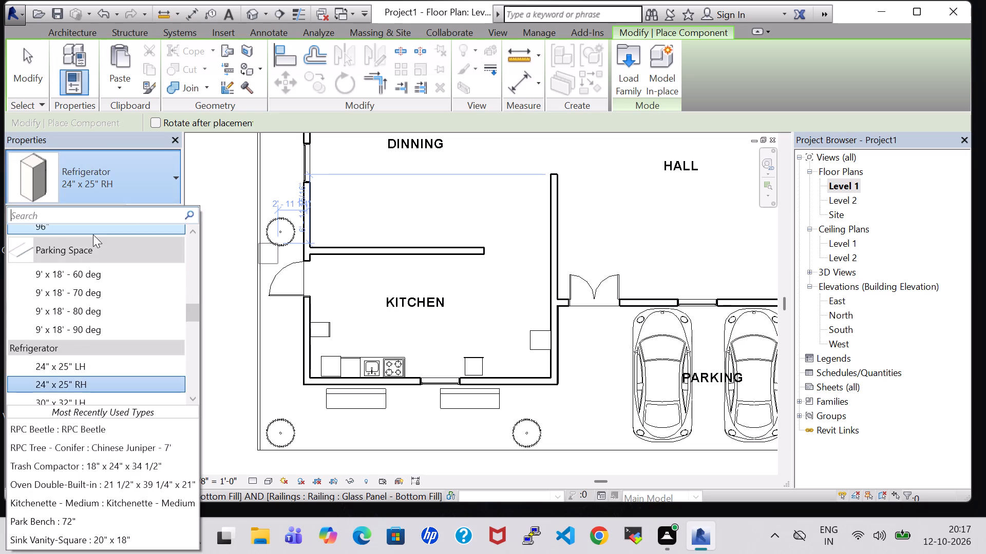
scroll(93, 234, up, 4)
scroll(101, 284, up, 7)
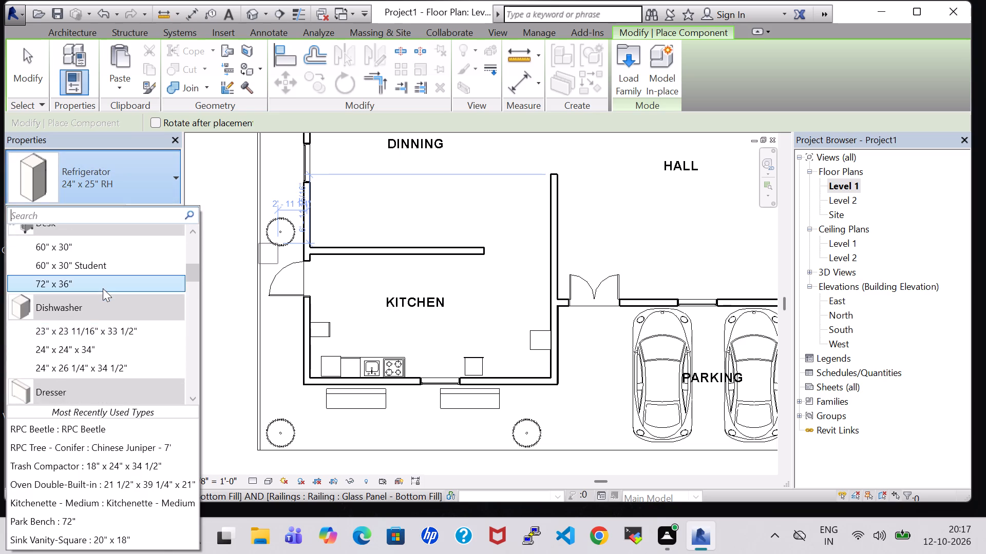
scroll(103, 288, up, 5)
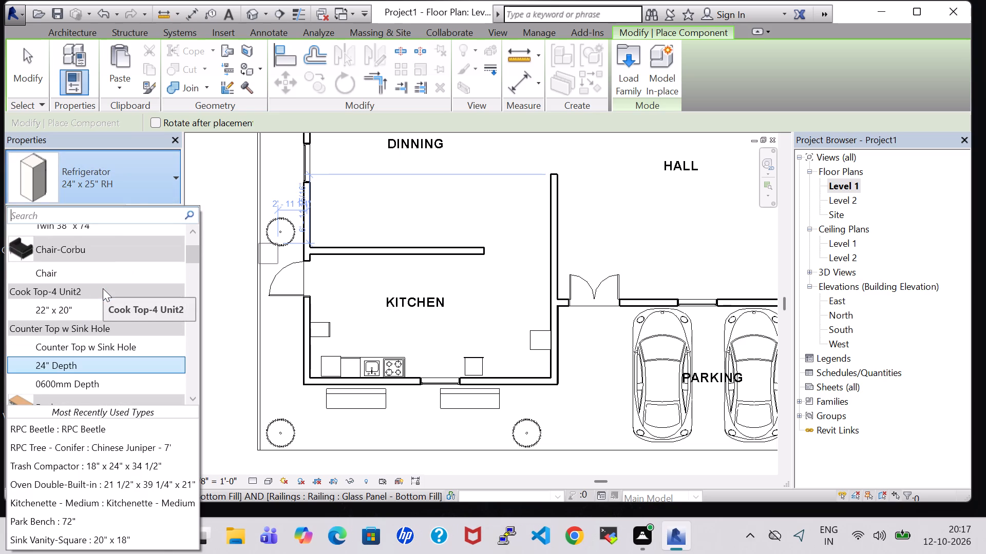
click(100, 346)
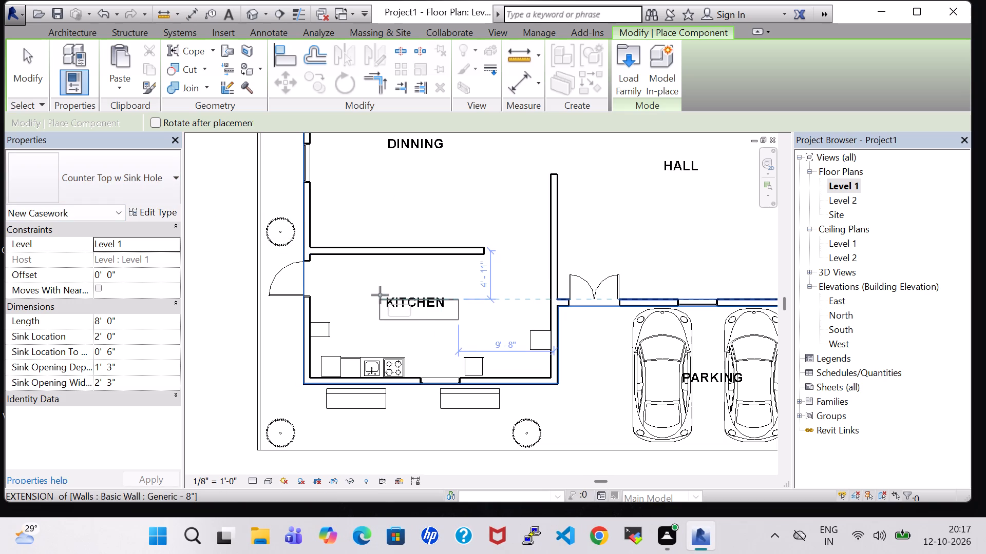
scroll(379, 291, up, 3)
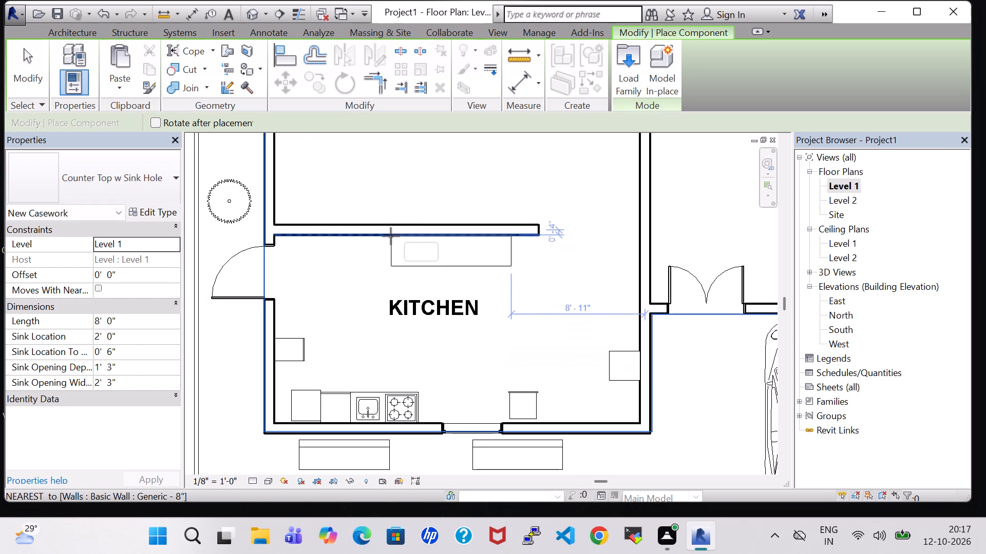
click(382, 235)
key(Escape)
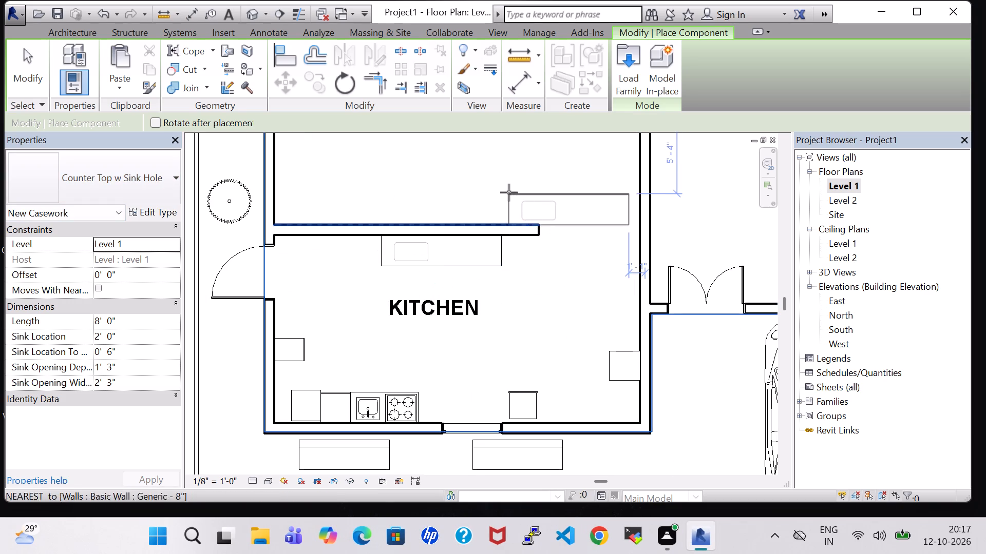
key(Escape)
Examine the new countertop against the kitchen's inner wall from several angles in the 3D view.
click(246, 15)
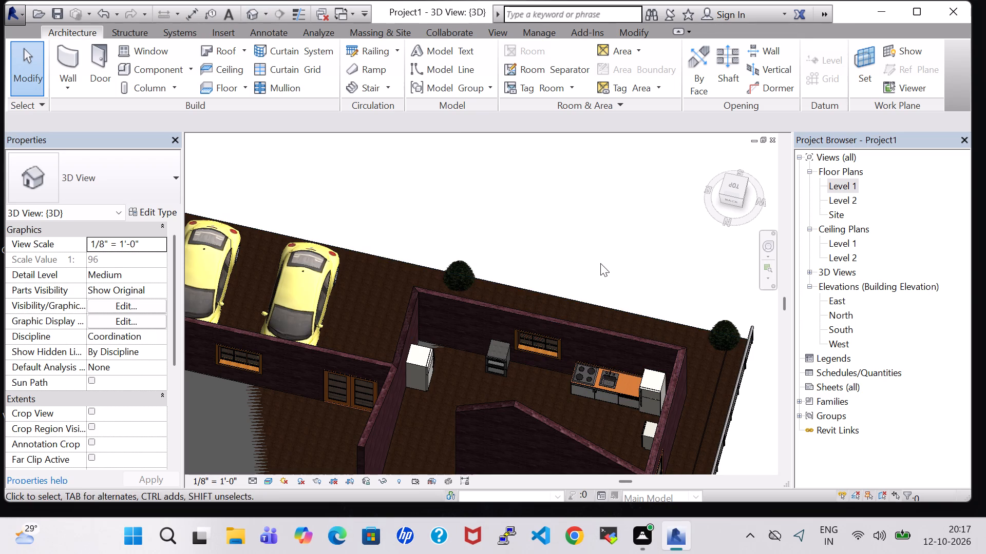
shift+middle_drag(601, 254, 573, 282)
middle_drag(466, 298, 424, 152)
shift+middle_drag(520, 198, 514, 201)
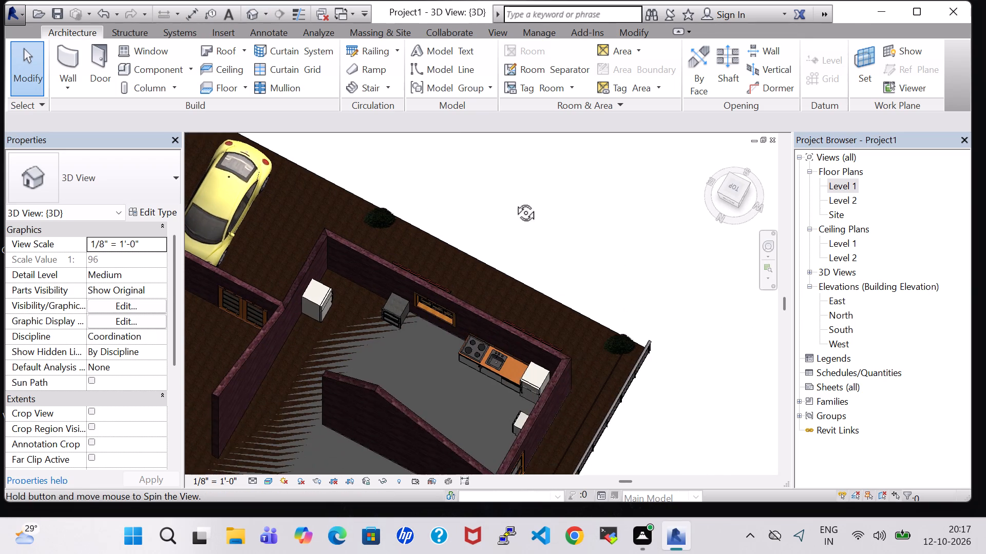
shift+middle_drag(514, 201, 395, 228)
middle_drag(228, 272, 579, 285)
shift+middle_drag(484, 423, 466, 428)
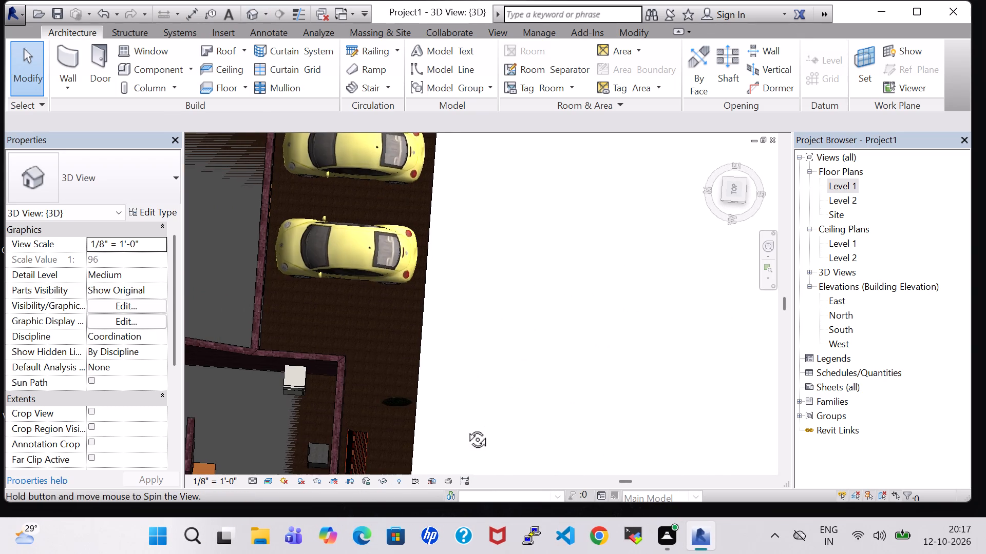
shift+middle_drag(466, 428, 376, 322)
middle_drag(331, 229, 710, 380)
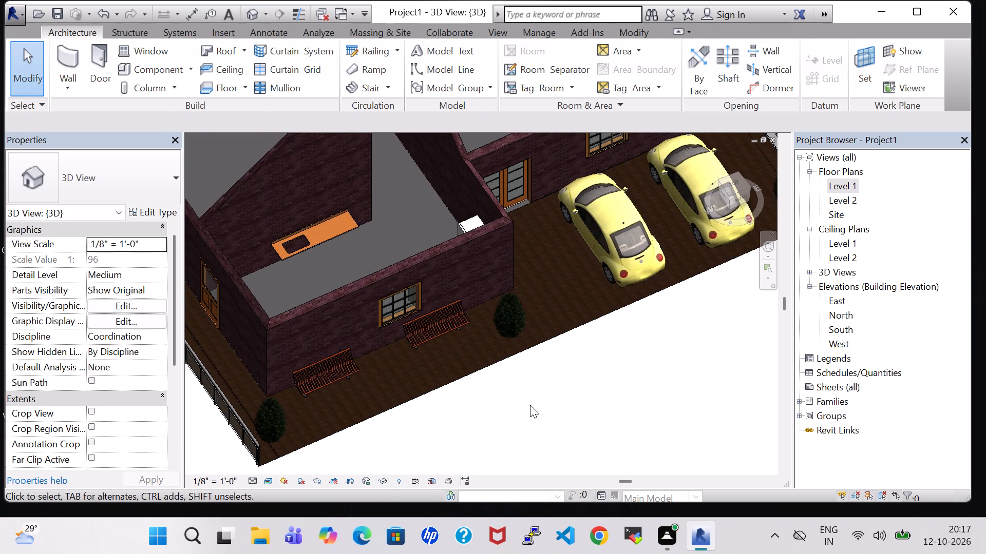
shift+middle_drag(530, 405, 509, 399)
scroll(255, 170, up, 7)
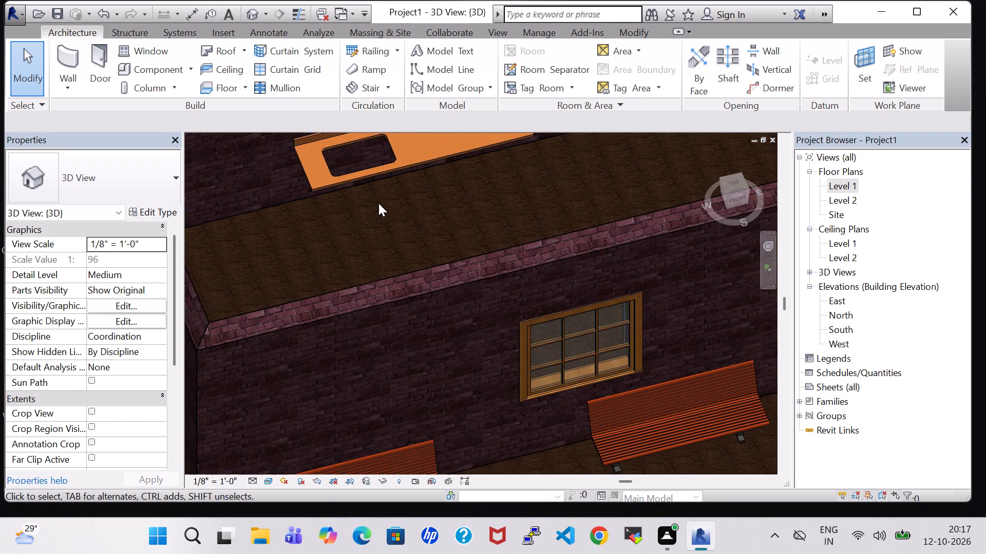
middle_drag(399, 223, 391, 318)
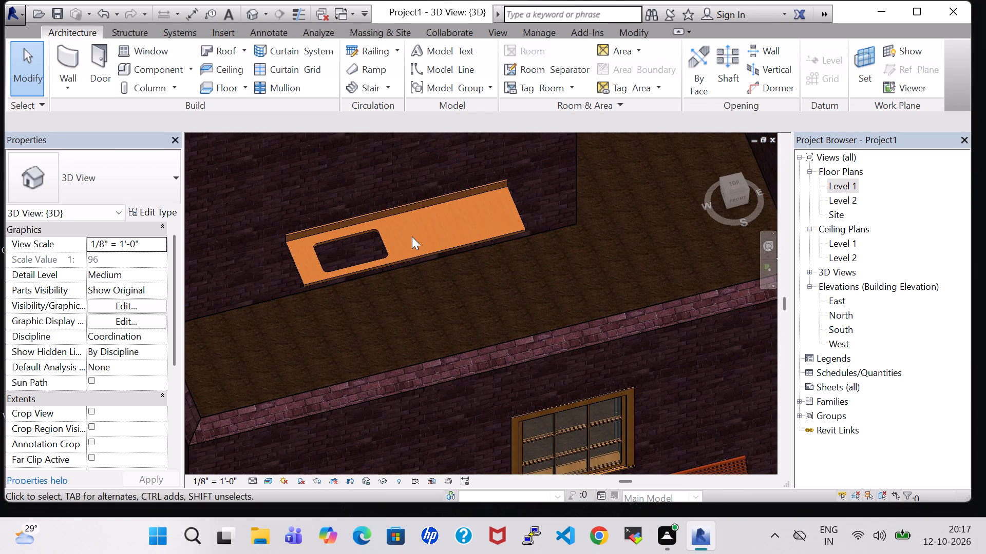
scroll(412, 236, down, 2)
scroll(463, 252, down, 2)
Back in the Level 1 floor plan, nudge the countertop slightly left, keeping it flush against the kitchen's upper wall.
double_click(845, 186)
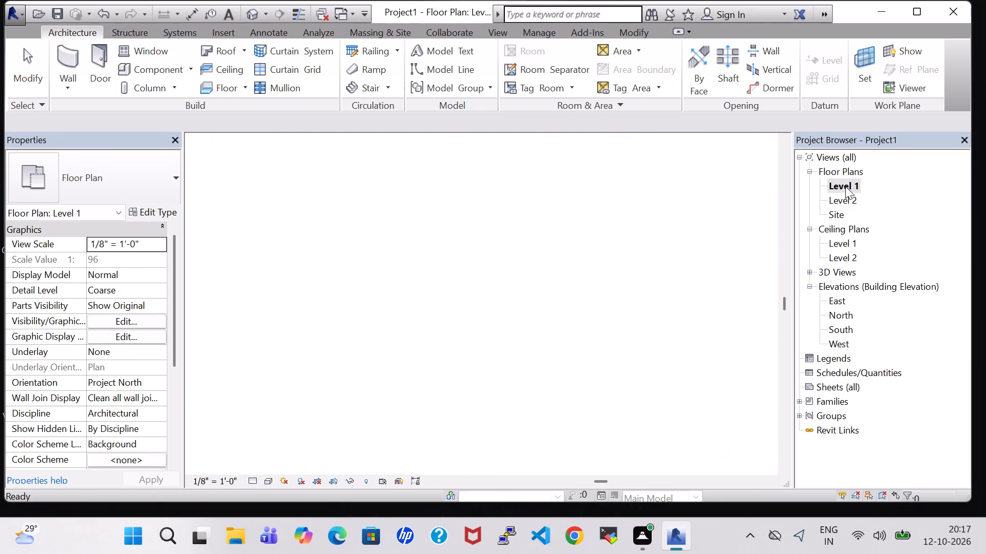
click(461, 261)
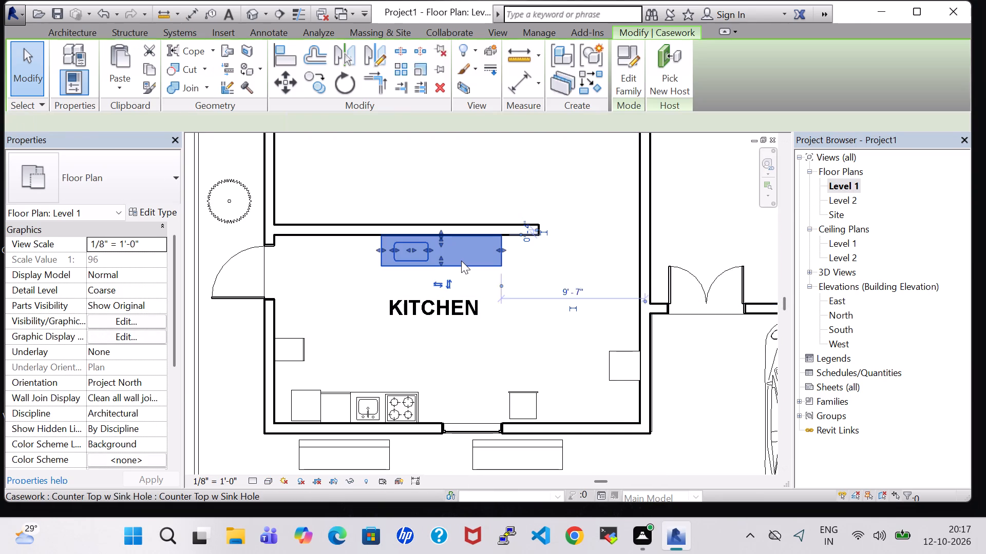
key(Down)
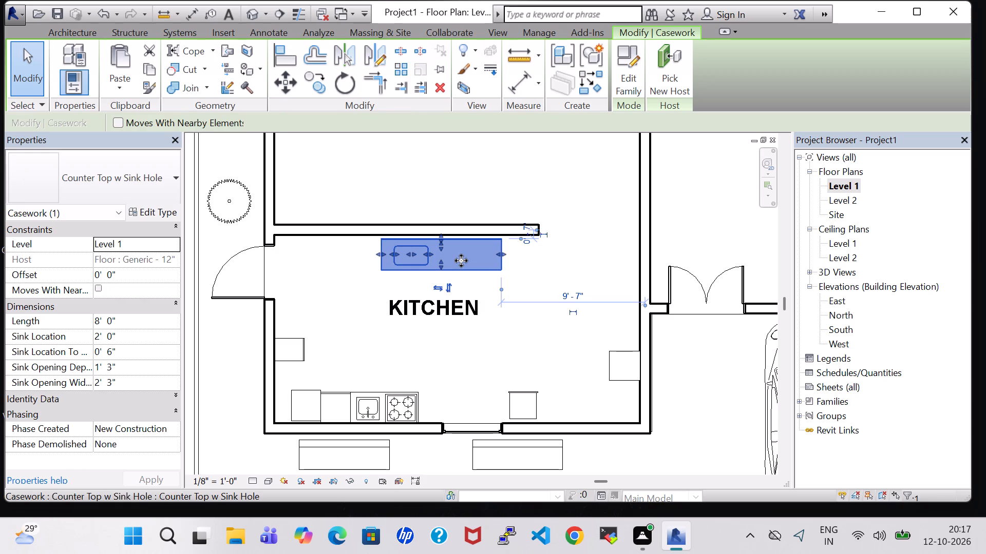
key(Left)
key(Up)
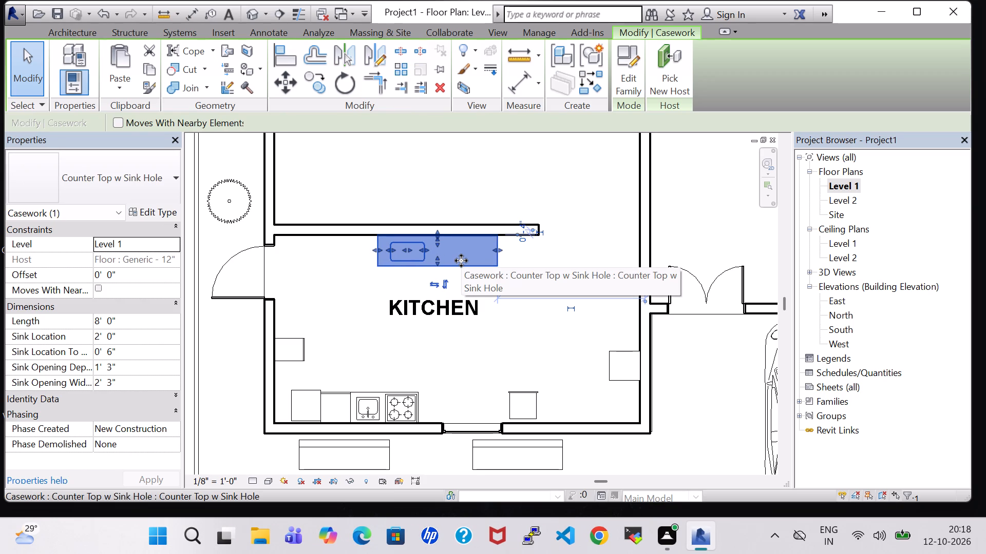
Move the trash compactor from the kitchen's left wall to its upper wall, just left of the countertop, and rotate it 90 degrees to sit flush.
click(291, 348)
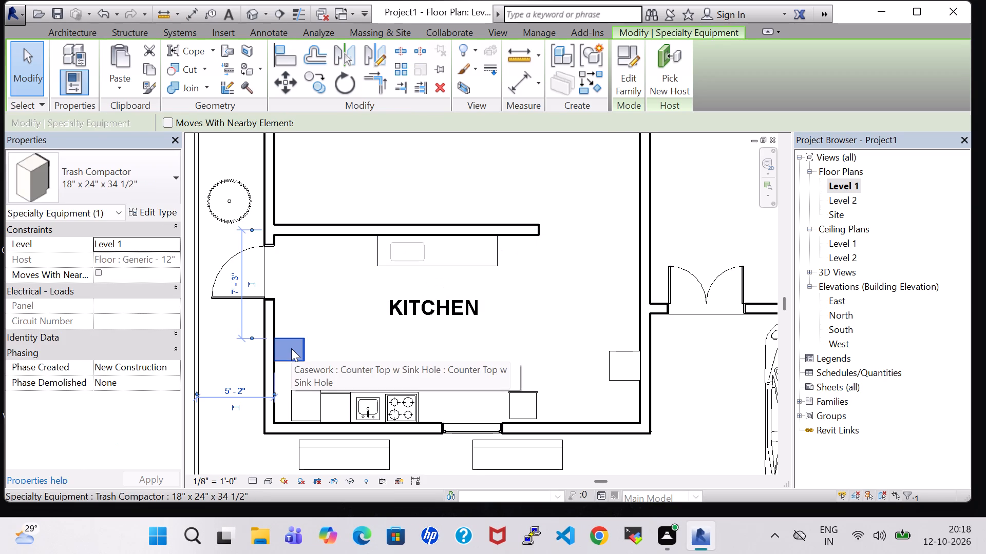
drag(291, 346, 349, 242)
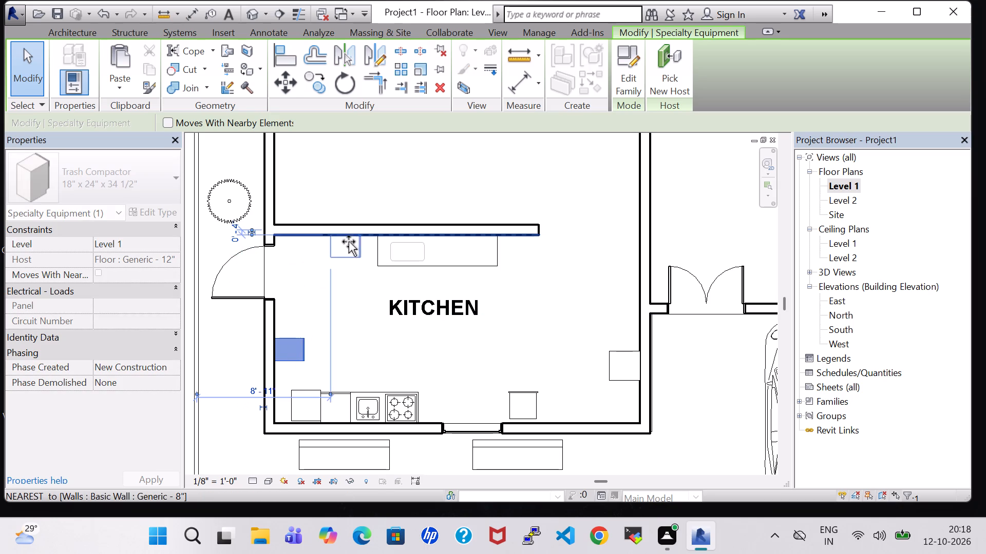
drag(349, 242, 349, 238)
key(space)
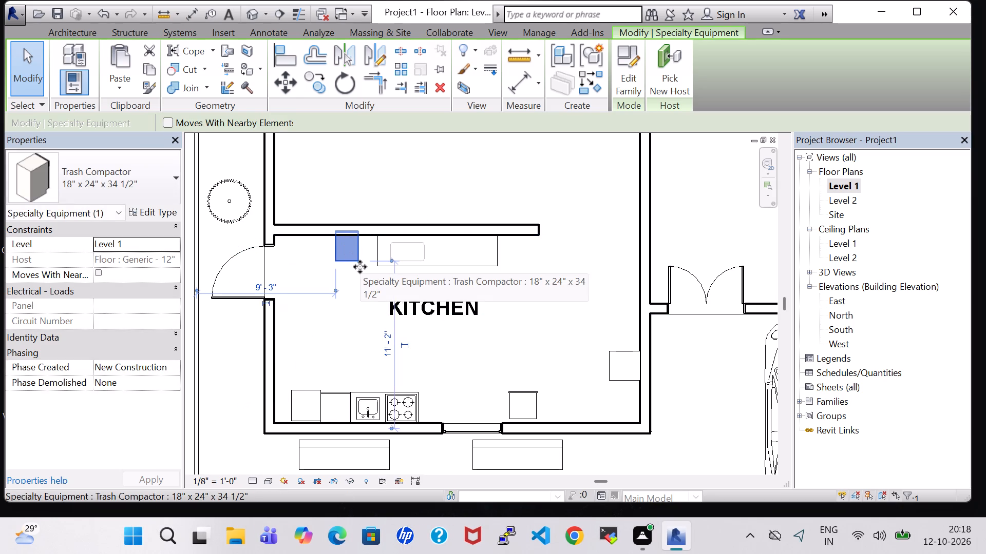
key(Down)
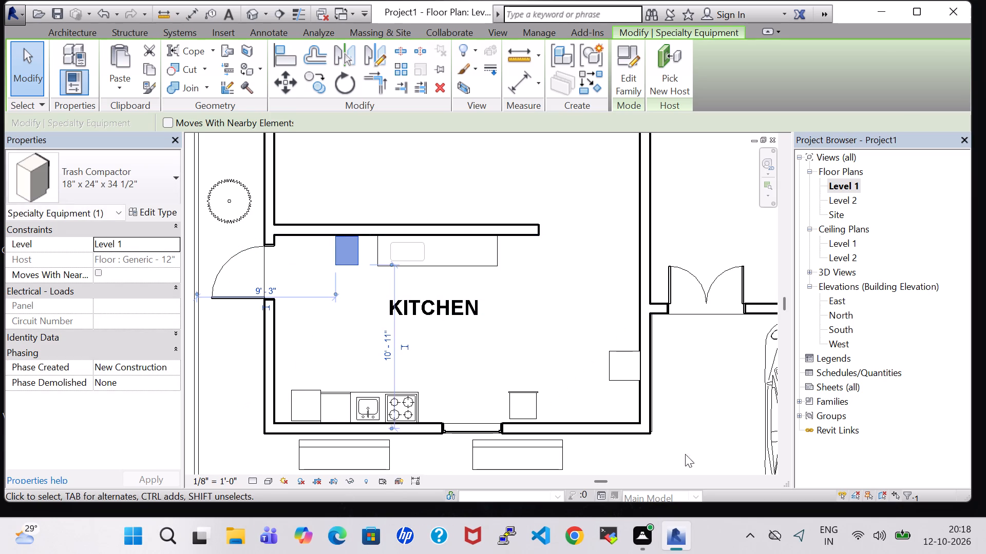
click(691, 427)
Change the trash compactor on the kitchen's upper wall to a Dishwasher of type 23" x 23 11/16" x 33 1/2".
click(516, 391)
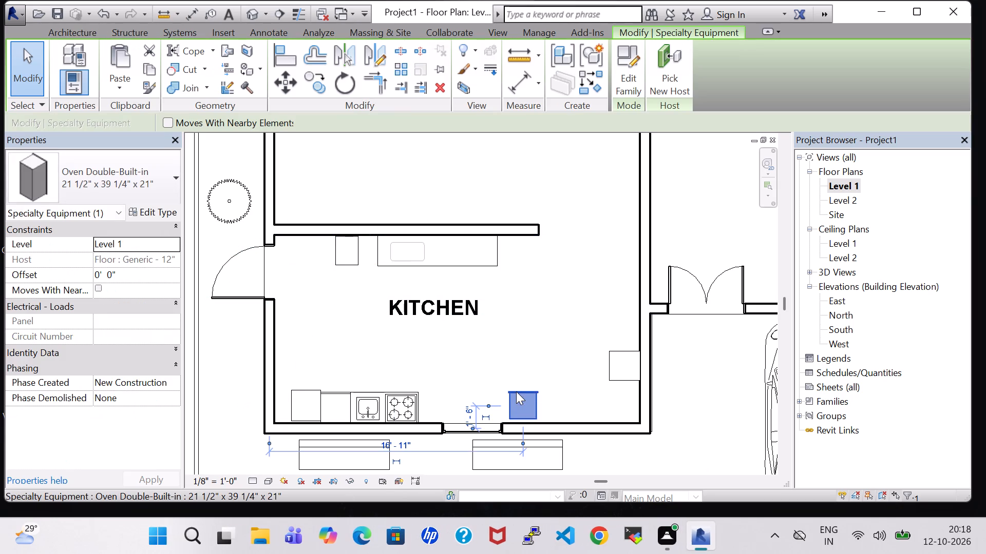
click(636, 350)
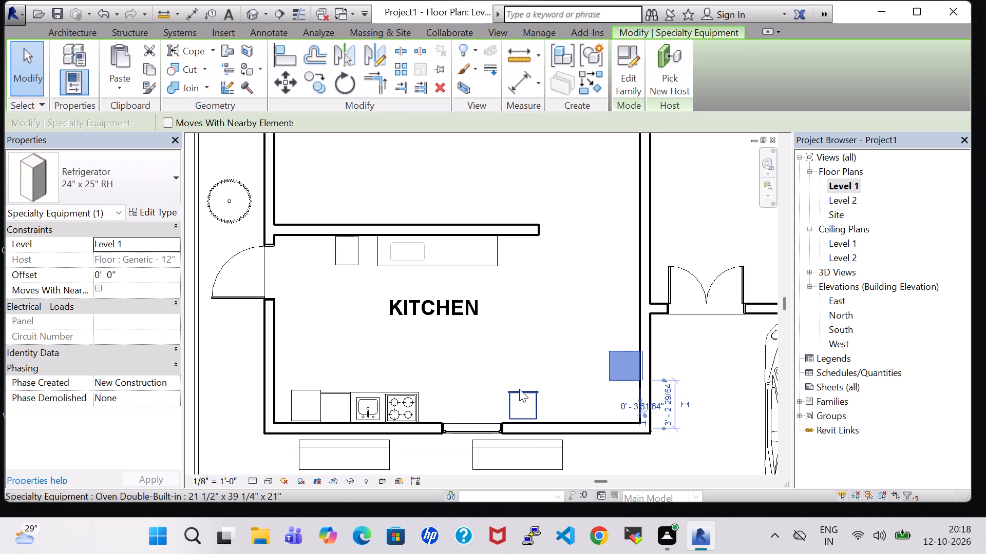
click(519, 389)
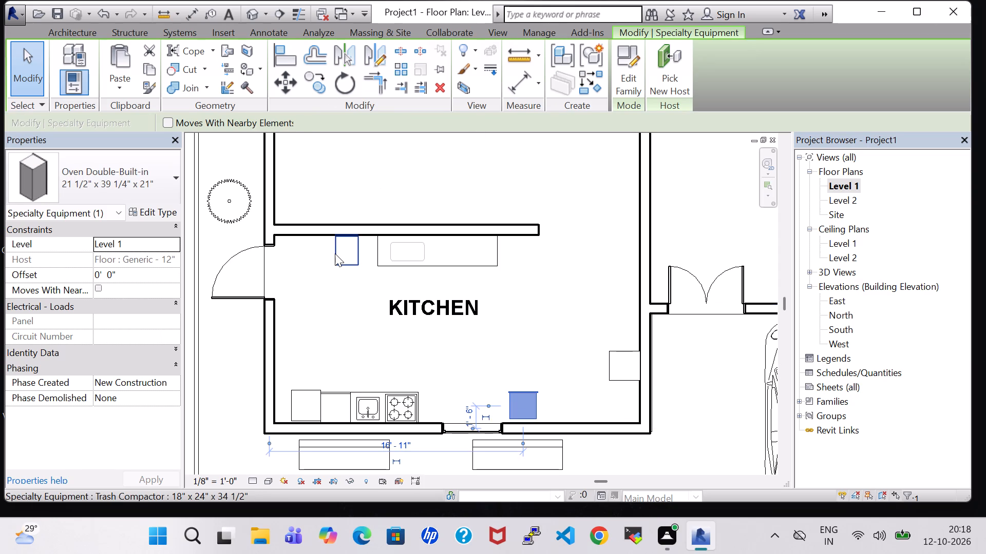
click(335, 253)
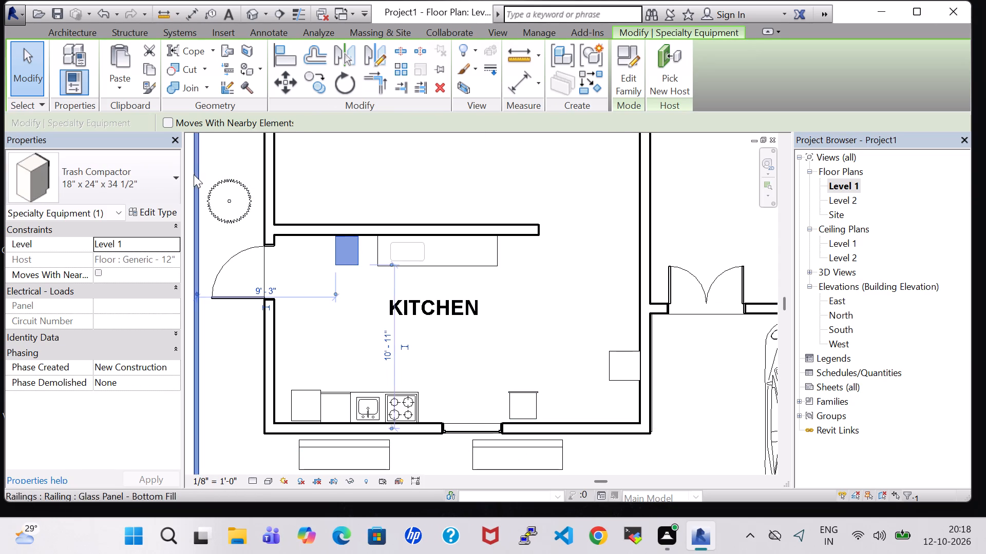
click(163, 176)
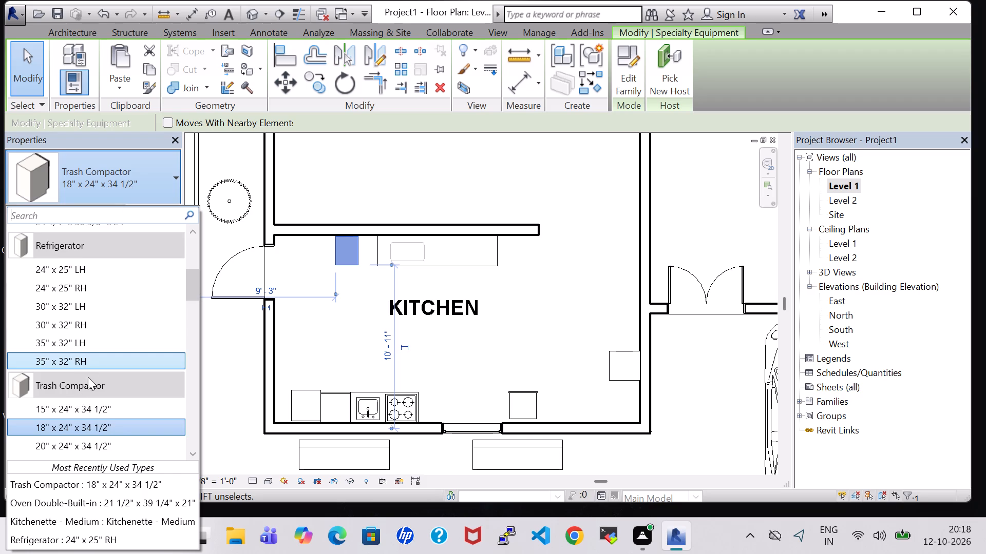
scroll(92, 372, down, 20)
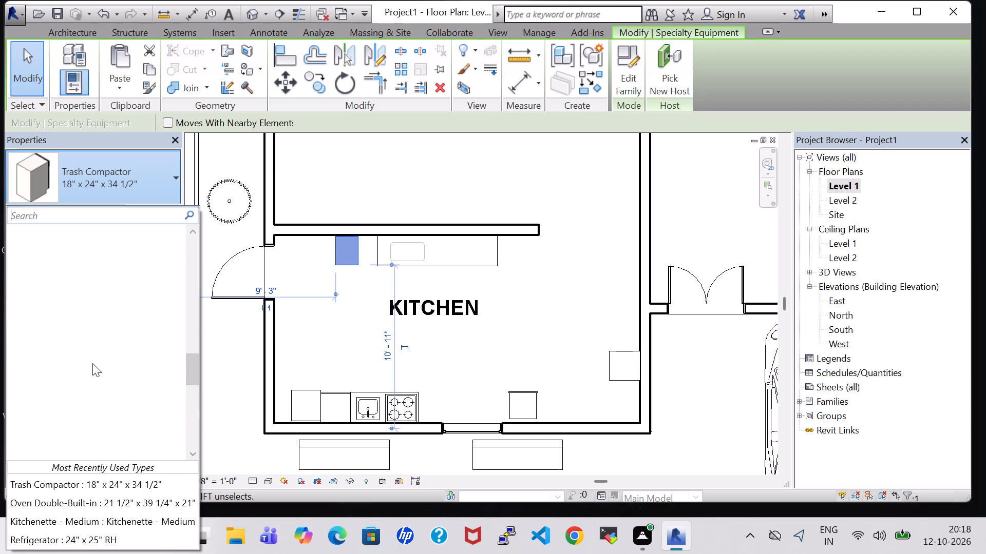
scroll(92, 363, down, 16)
scroll(76, 308, up, 20)
scroll(76, 308, up, 6)
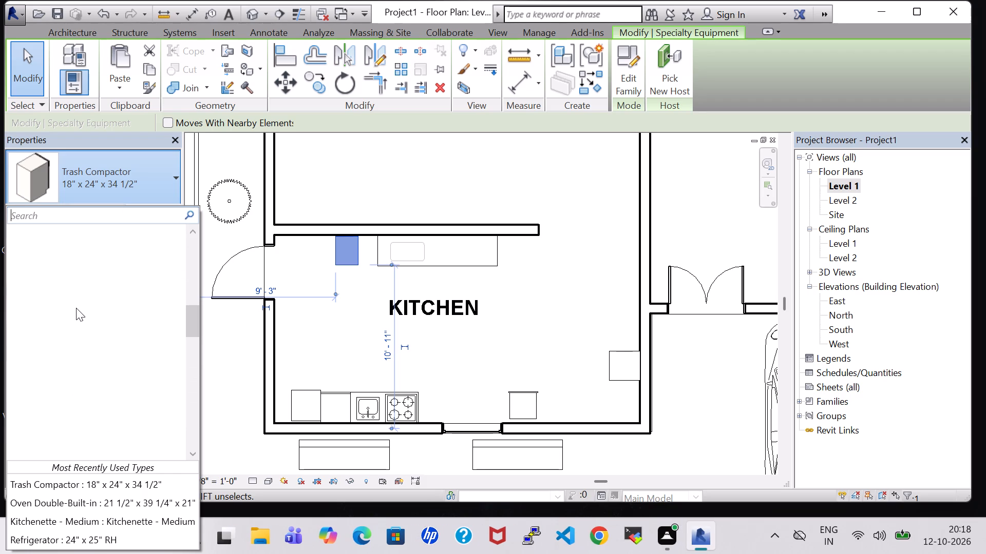
scroll(76, 308, up, 5)
scroll(96, 350, up, 5)
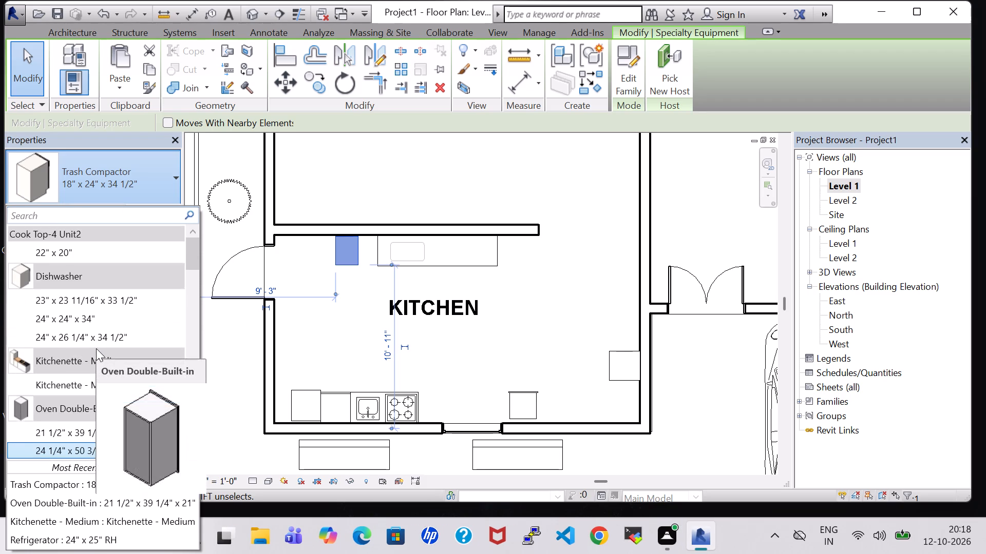
scroll(96, 348, up, 1)
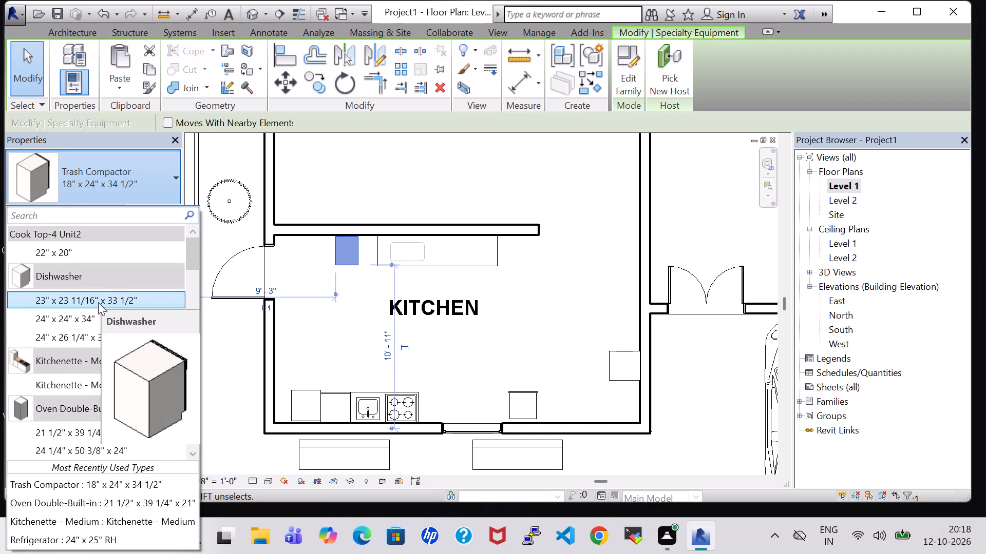
click(96, 303)
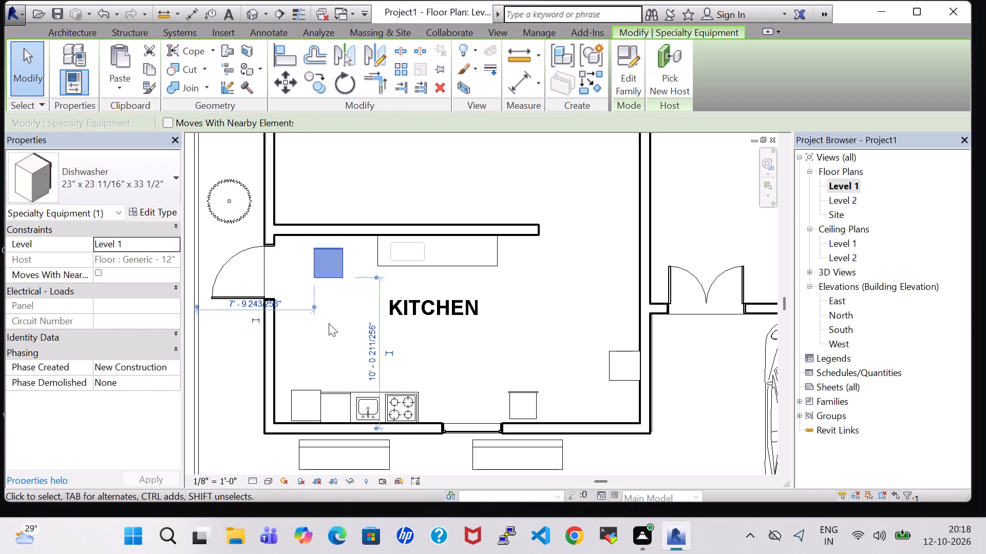
key(Escape)
Place a second 23" x 23 11/16" x 33 1/2" Dishwasher directly against the first one's right side, front facing down in the plan.
click(159, 70)
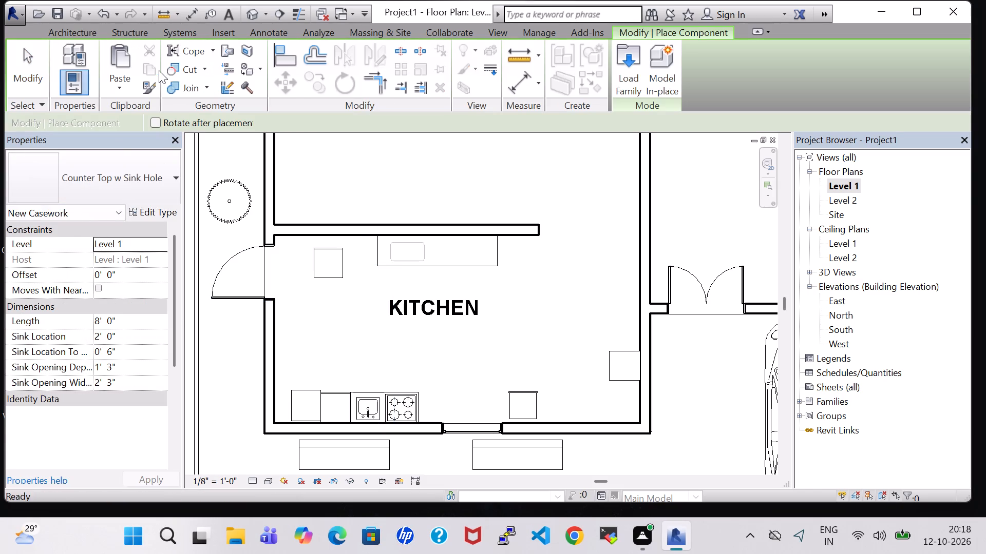
click(139, 200)
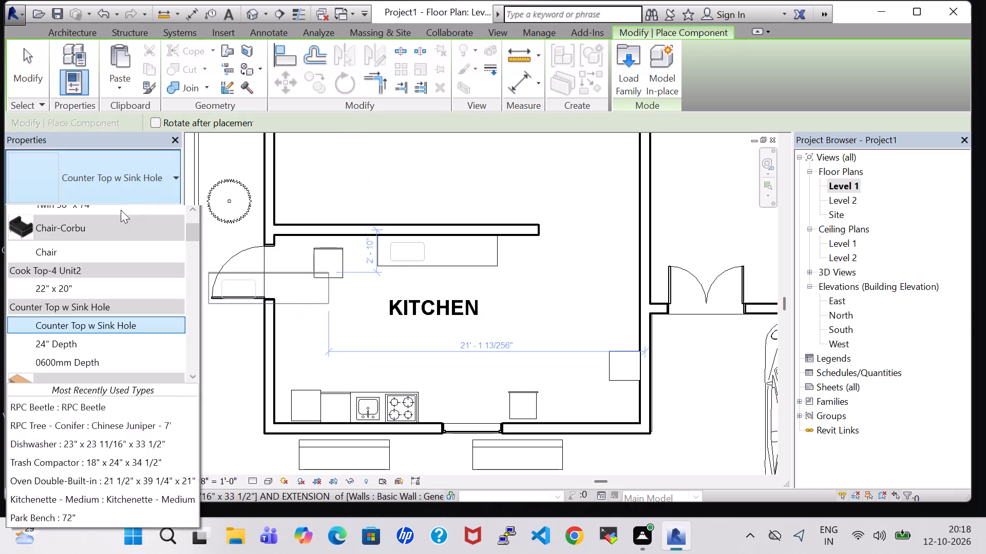
scroll(63, 290, down, 6)
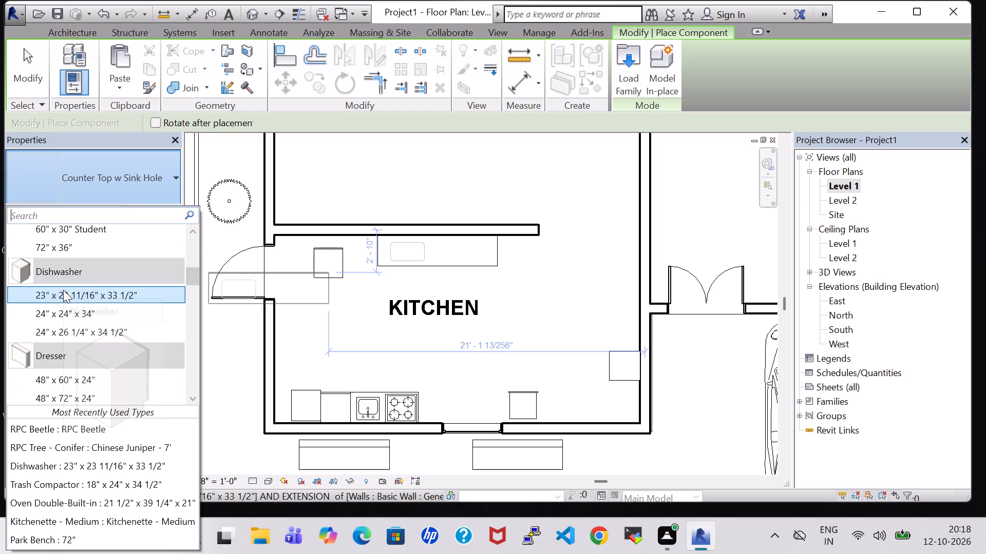
click(67, 294)
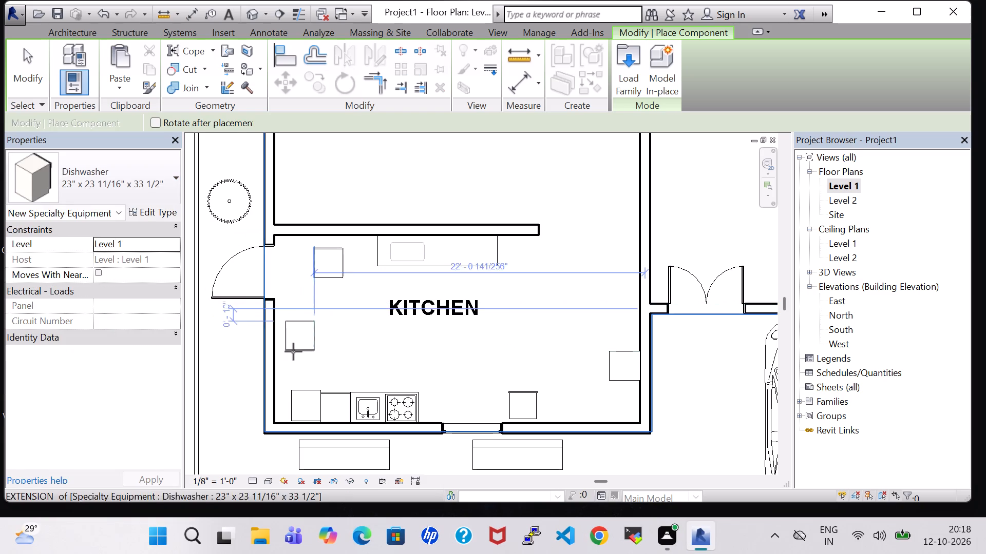
key(space)
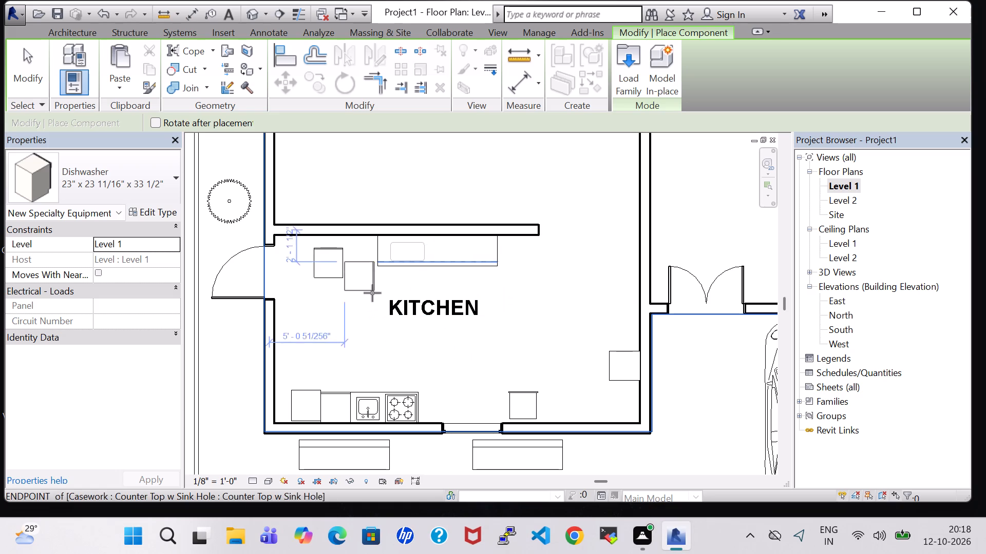
key(space)
key(space)
key(space)
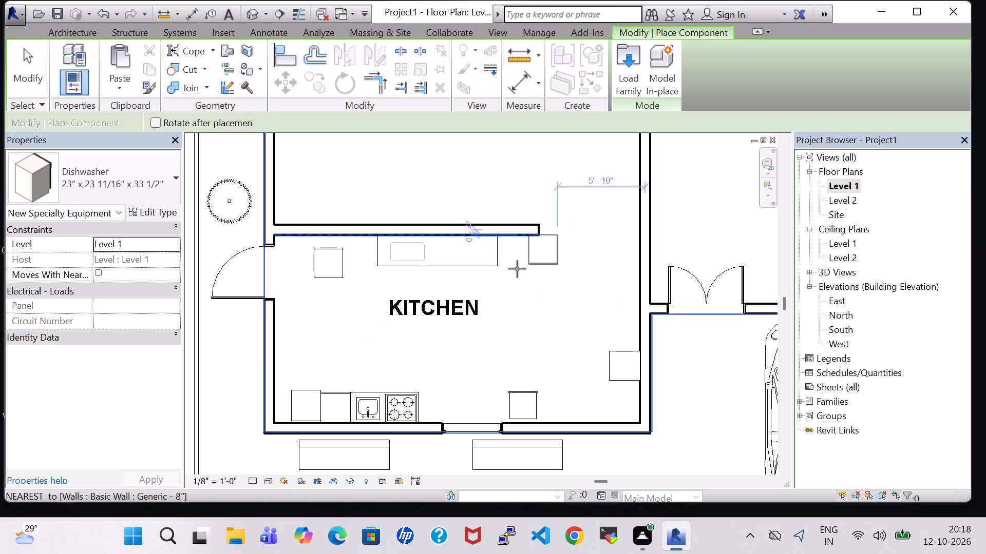
click(338, 271)
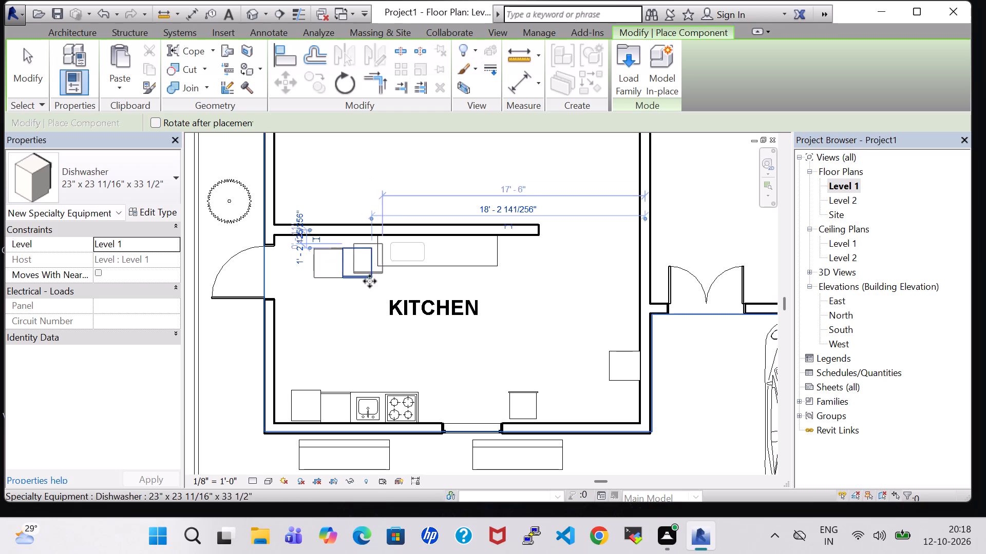
key(Escape)
key(Escape)
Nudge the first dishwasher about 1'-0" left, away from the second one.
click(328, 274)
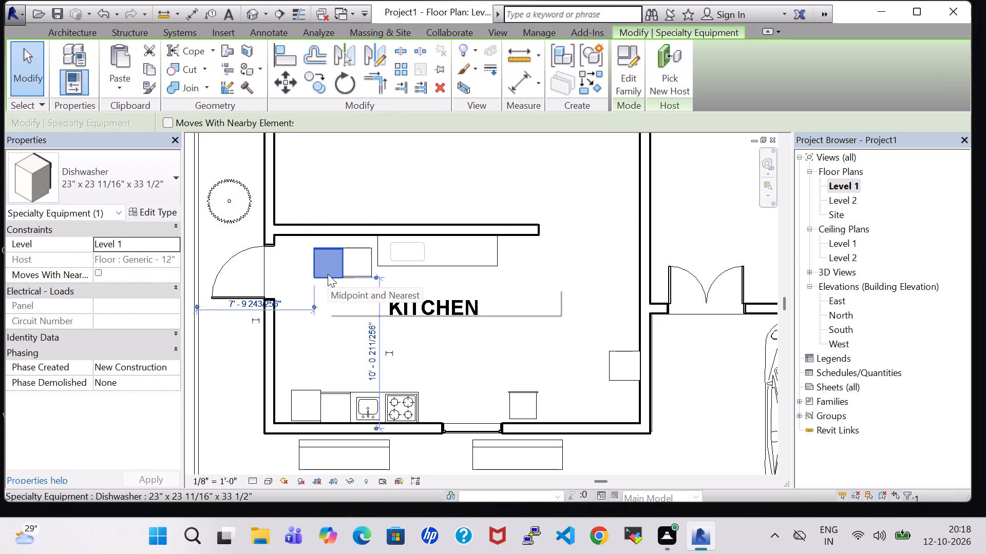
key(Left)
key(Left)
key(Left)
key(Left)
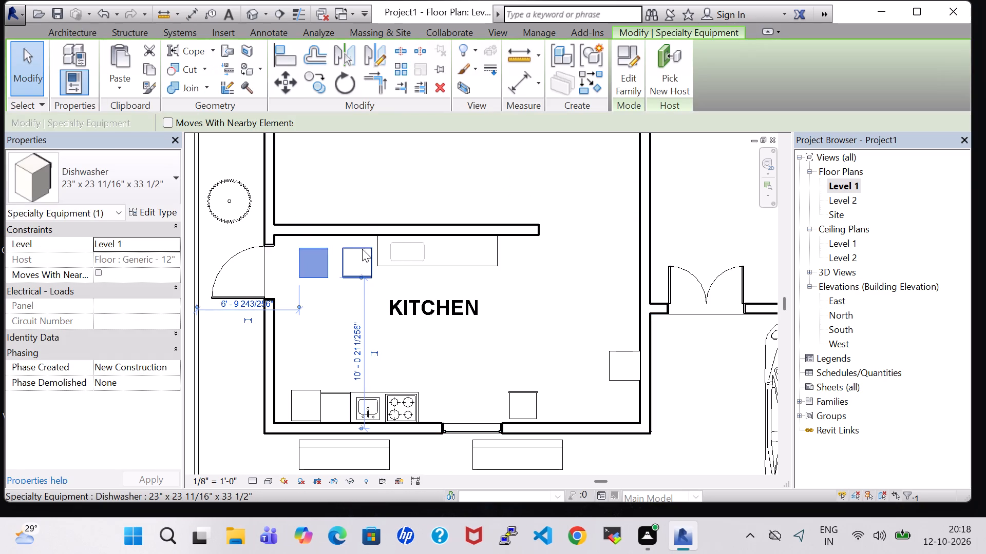
Nudge the second dishwasher up and slightly left so it sits just below the kitchen's upper wall, left of the countertop.
click(362, 249)
key(Up)
key(Up)
key(Up)
key(Left)
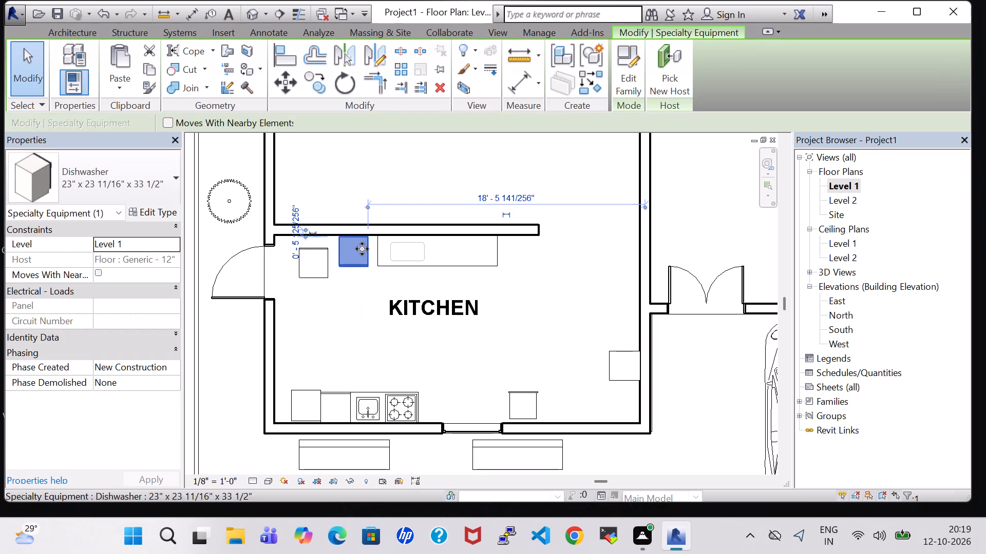
key(Left)
key(Down)
Move the first dishwasher to the kitchen's left wall below the door and rotate it to face into the room.
click(310, 255)
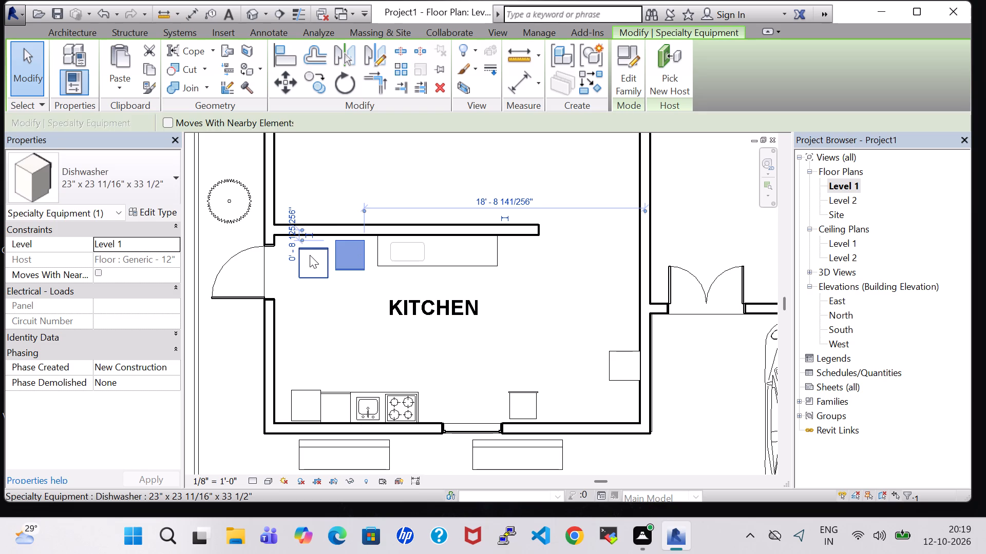
drag(315, 274, 324, 324)
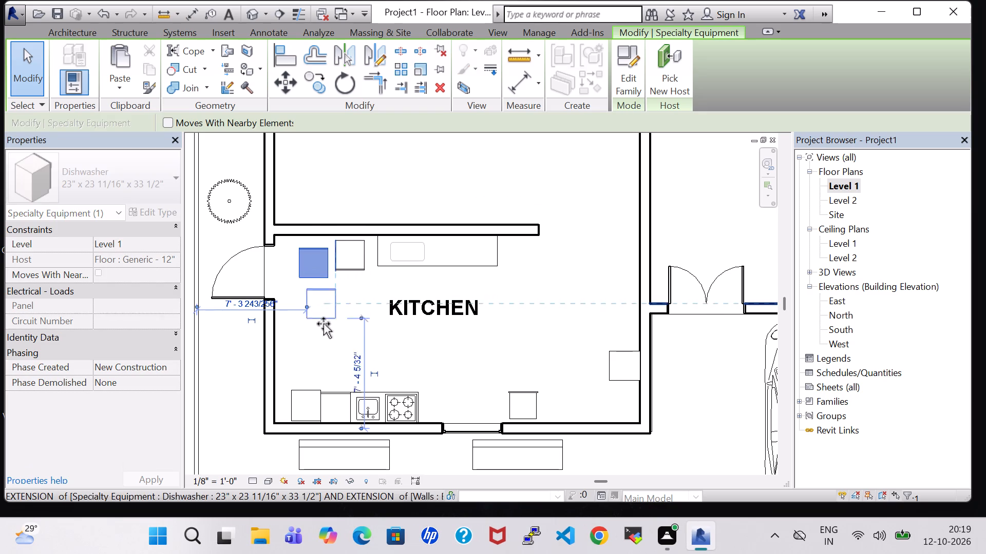
drag(324, 324, 299, 351)
key(space)
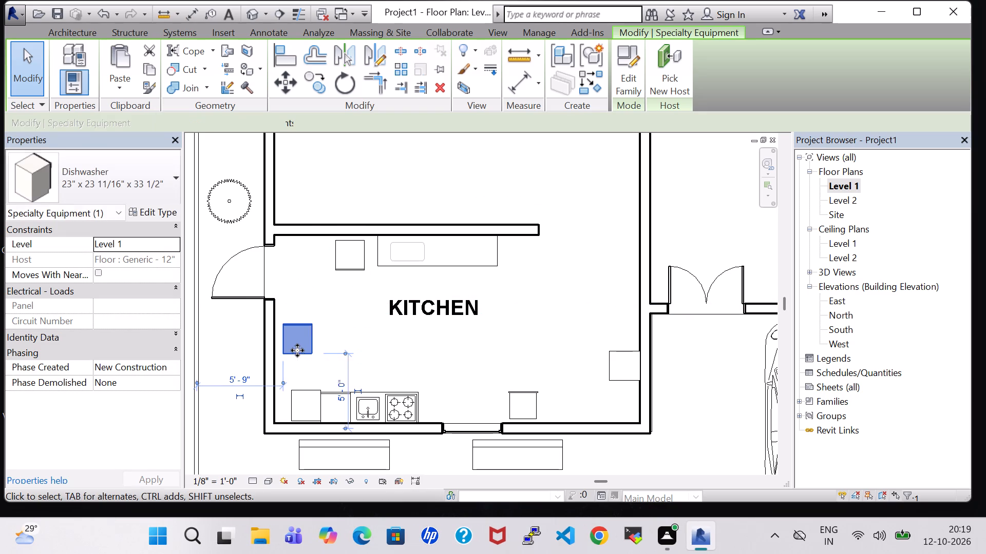
key(space)
key(space)
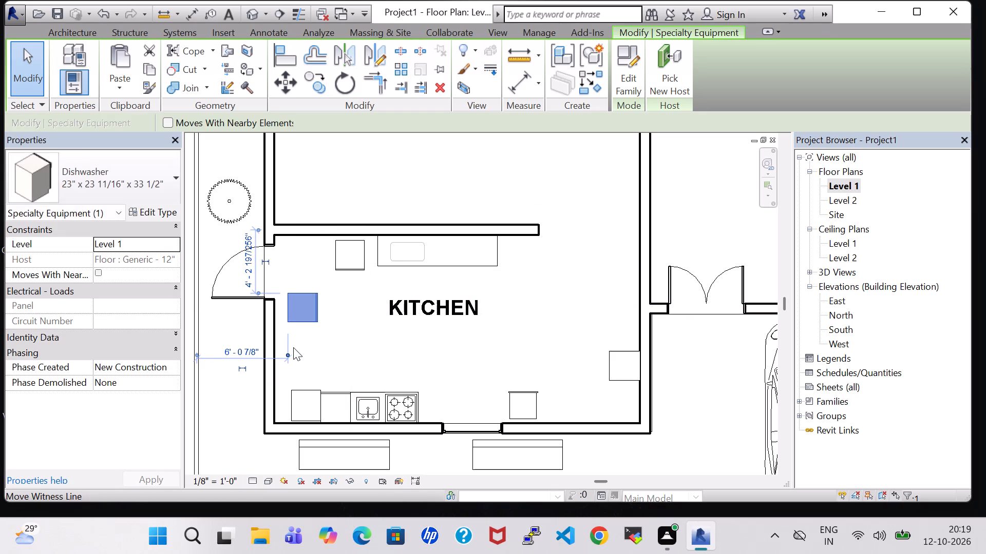
key(Down)
key(Down)
key(Down)
key(Down)
key(Down)
key(Down)
key(Down)
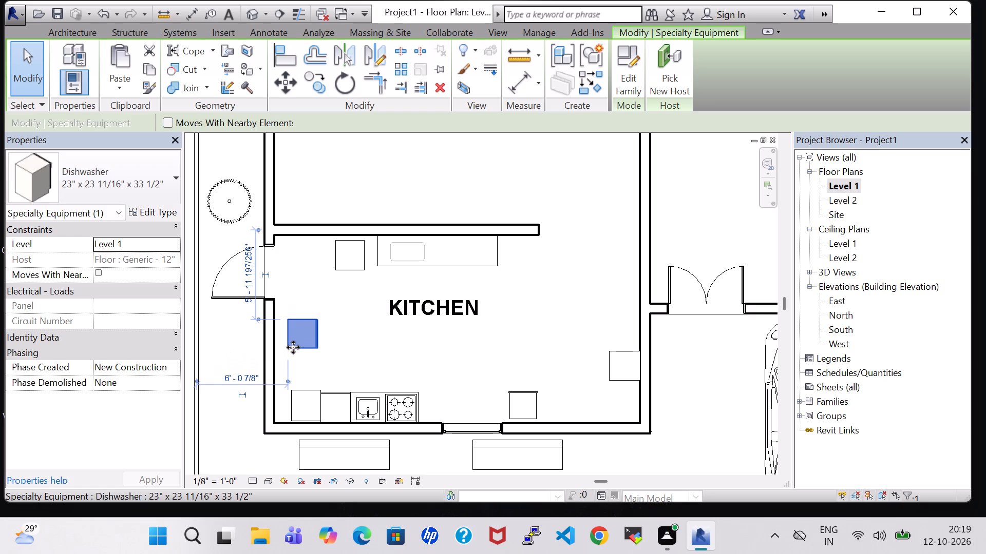
key(Left)
key(Left)
key(Left)
key(Left)
key(Right)
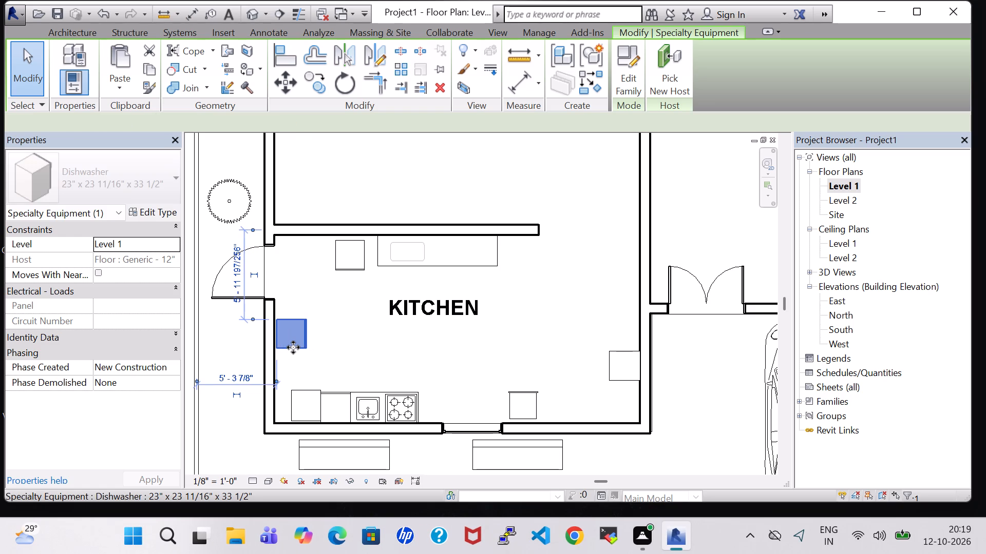
click(231, 340)
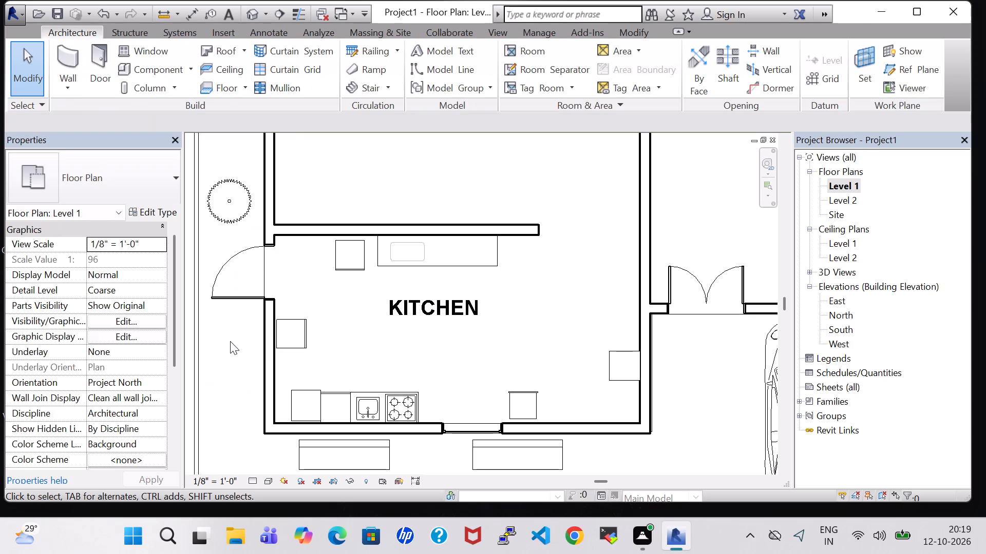
Examine the two dishwashers and the rest of the kitchen from several angles in the 3D view.
click(253, 9)
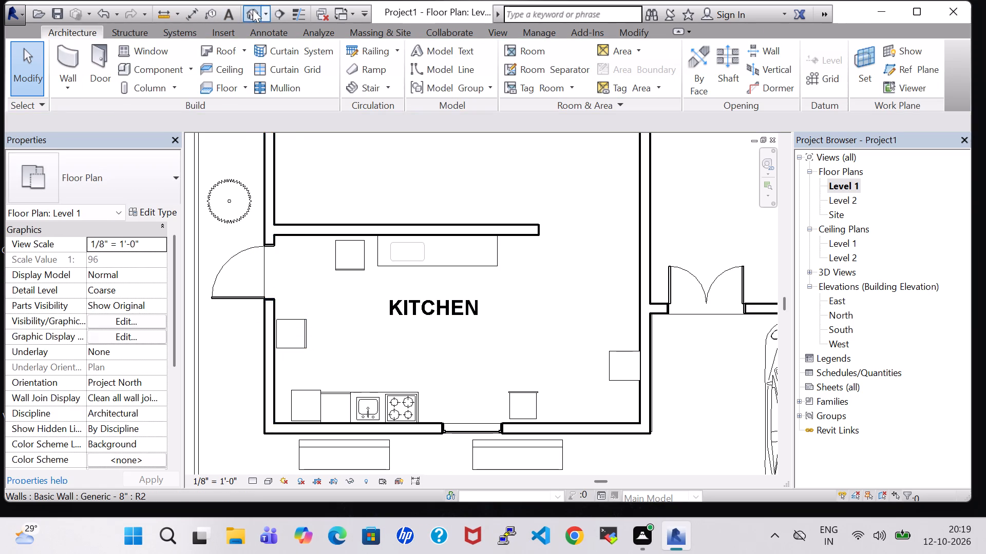
scroll(464, 273, down, 1)
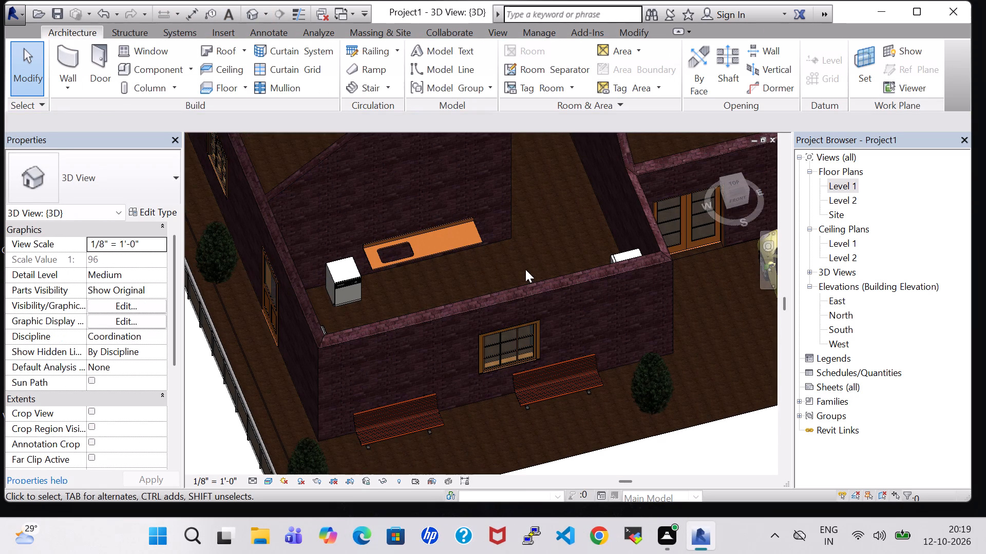
shift+middle_drag(531, 263, 554, 284)
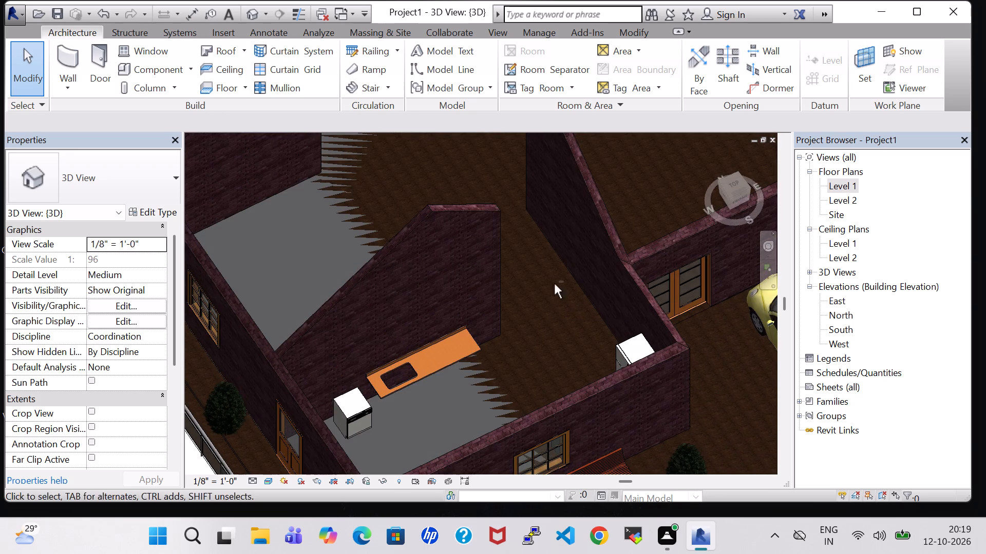
shift+middle_drag(521, 361, 471, 336)
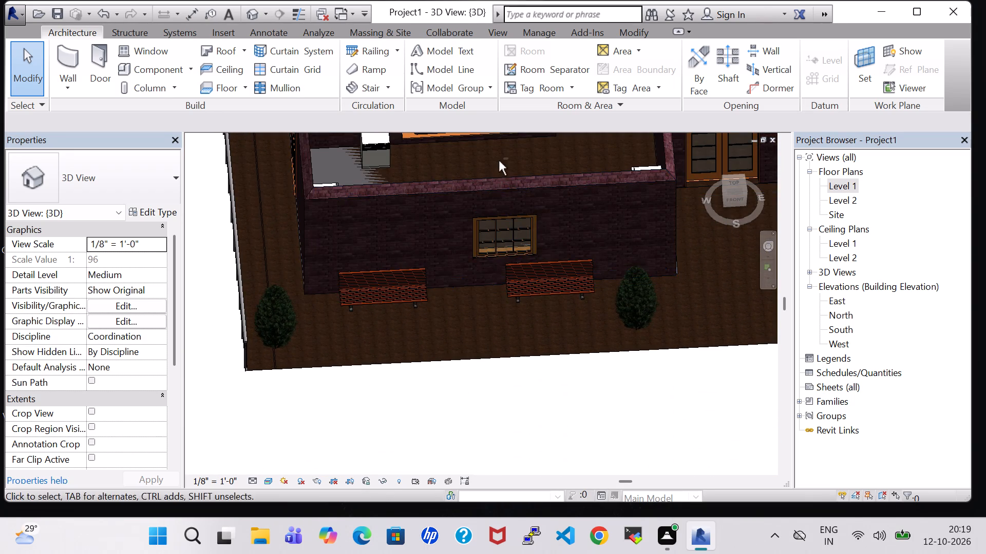
shift+middle_drag(499, 161, 435, 214)
middle_drag(452, 219, 311, 285)
middle_drag(456, 250, 396, 378)
middle_drag(488, 247, 395, 403)
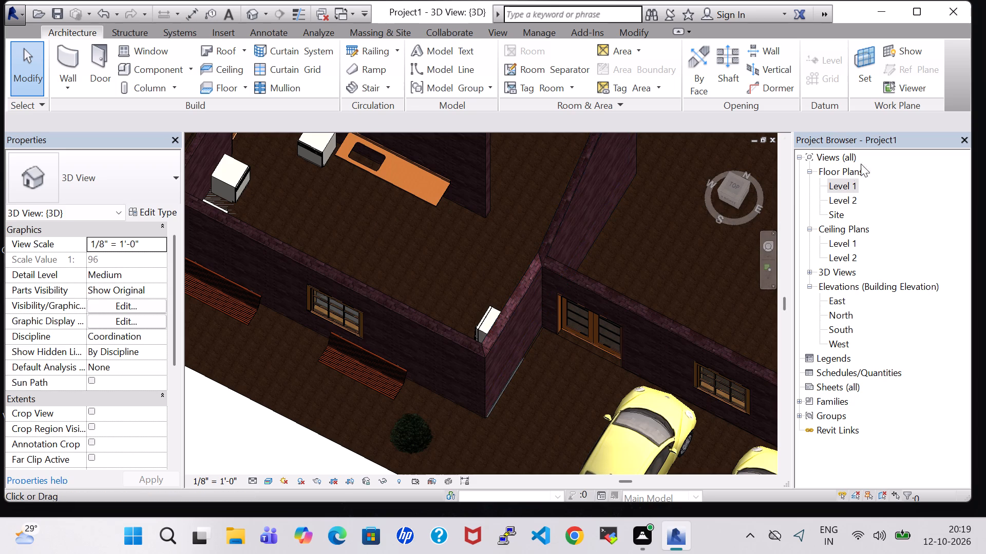
In the Level 1 floor plan, load the Sofa-Corbu family from the Seating folder of the Furniture library.
double_click(855, 181)
scroll(590, 202, down, 4)
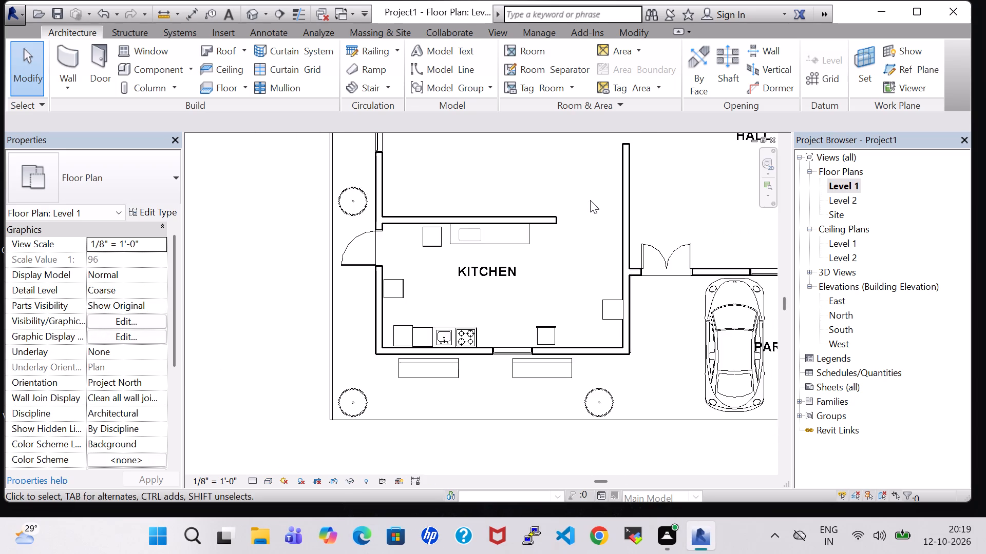
middle_drag(651, 193, 560, 279)
scroll(560, 279, down, 1)
middle_drag(572, 281, 566, 288)
middle_drag(628, 295, 594, 331)
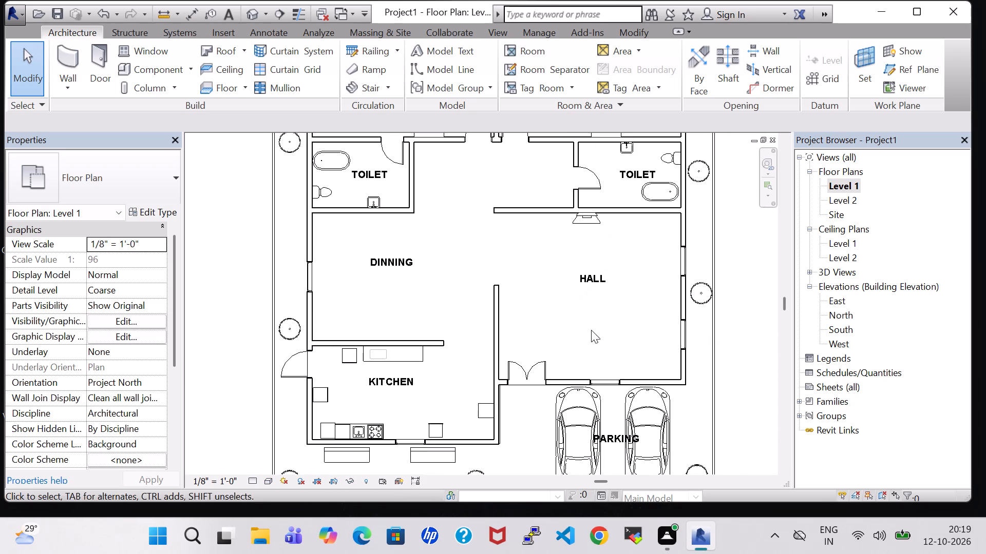
click(378, 286)
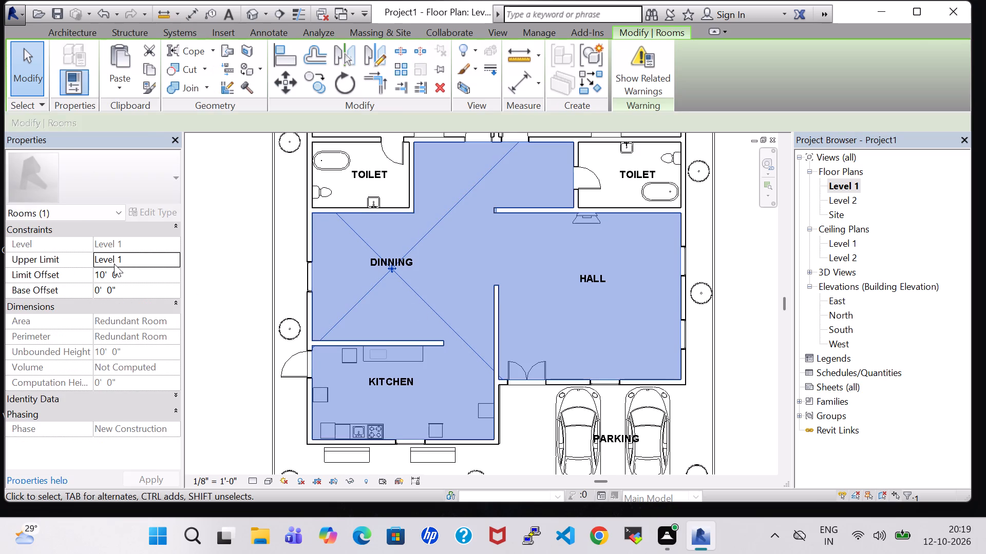
click(249, 252)
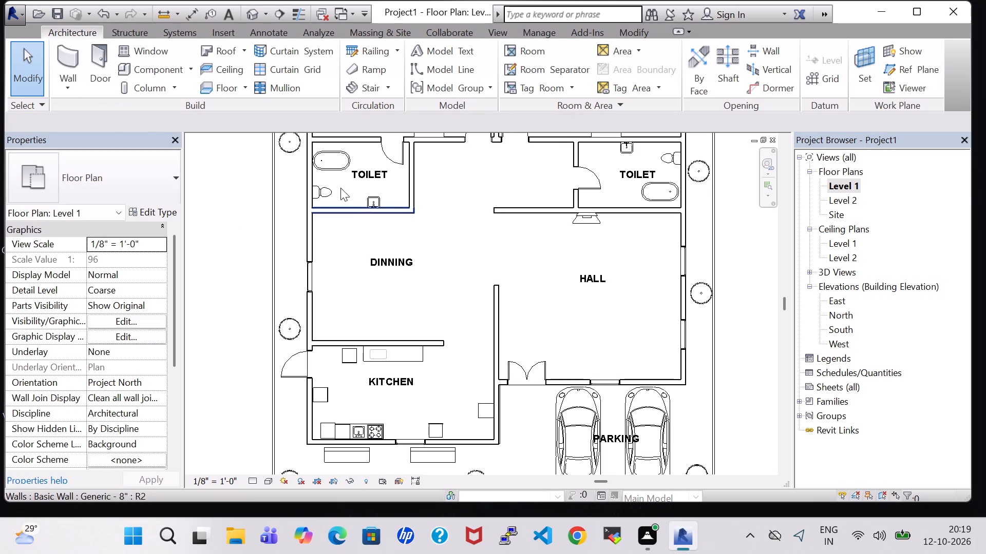
click(149, 61)
click(632, 52)
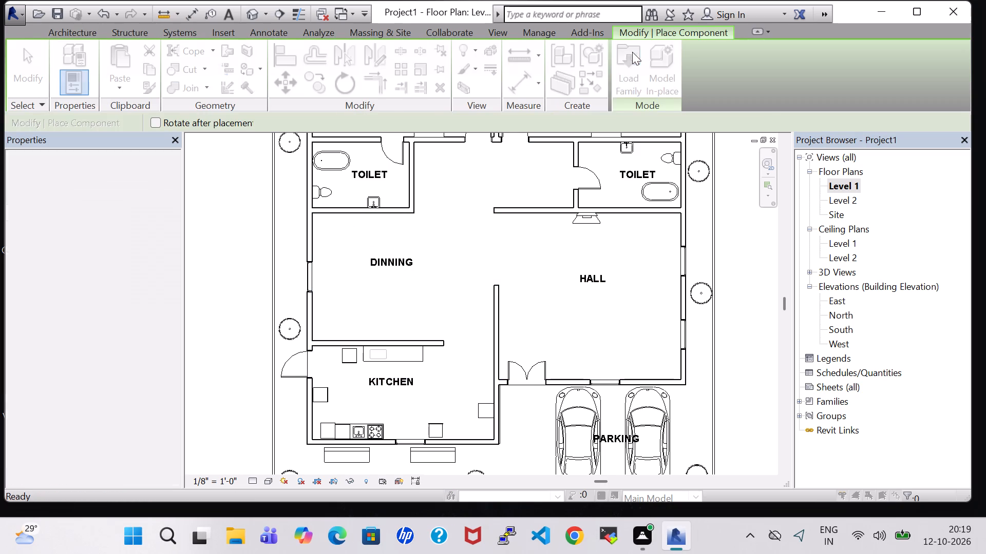
scroll(598, 165, down, 1)
double_click(580, 216)
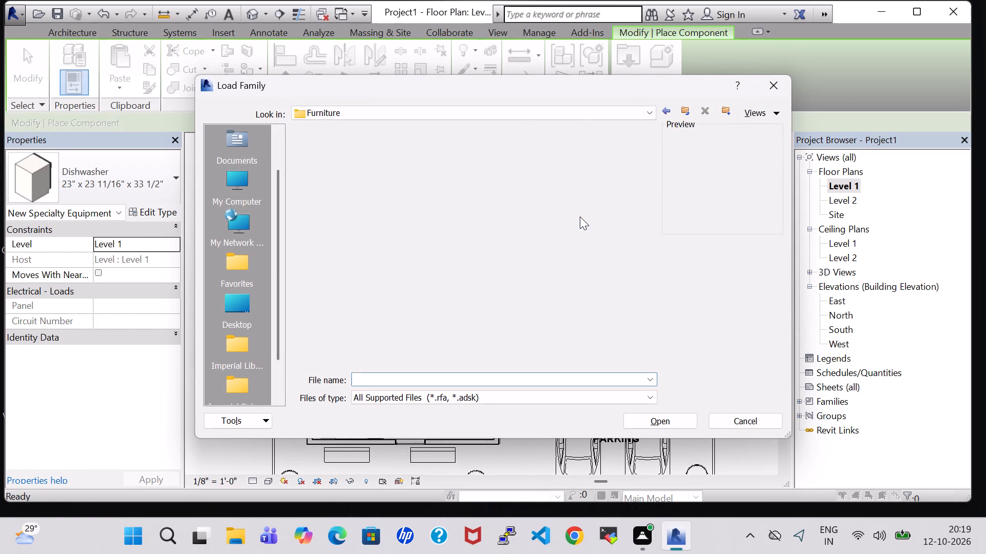
double_click(385, 155)
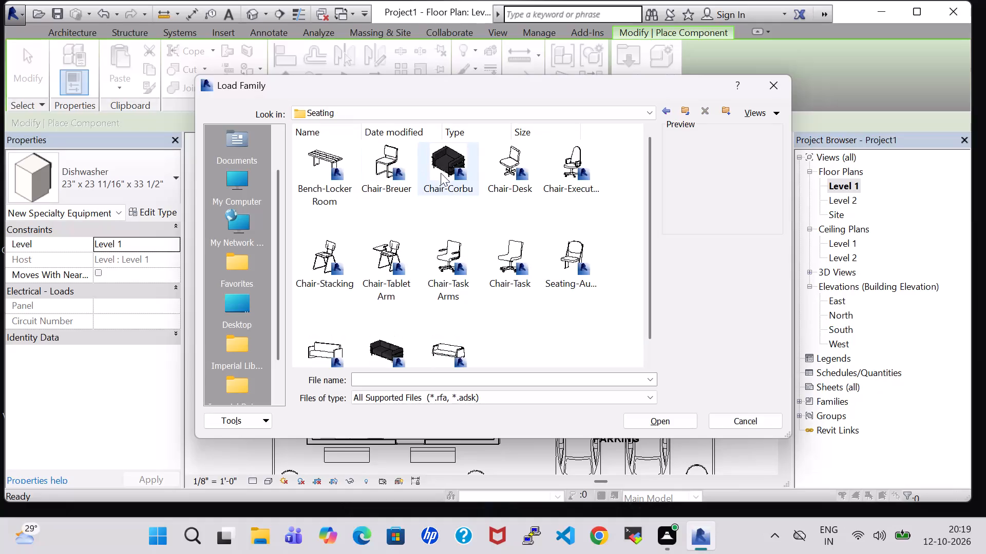
click(388, 343)
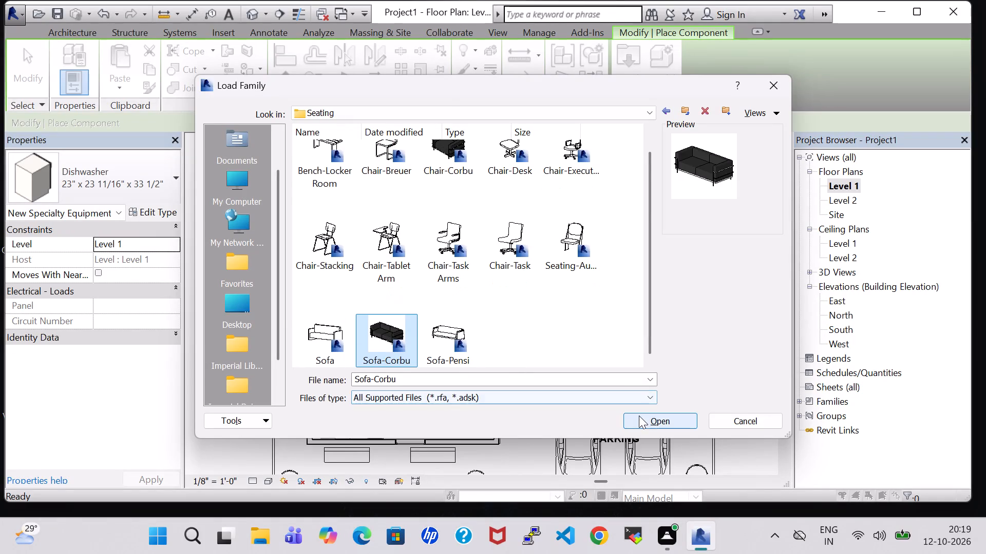
click(648, 420)
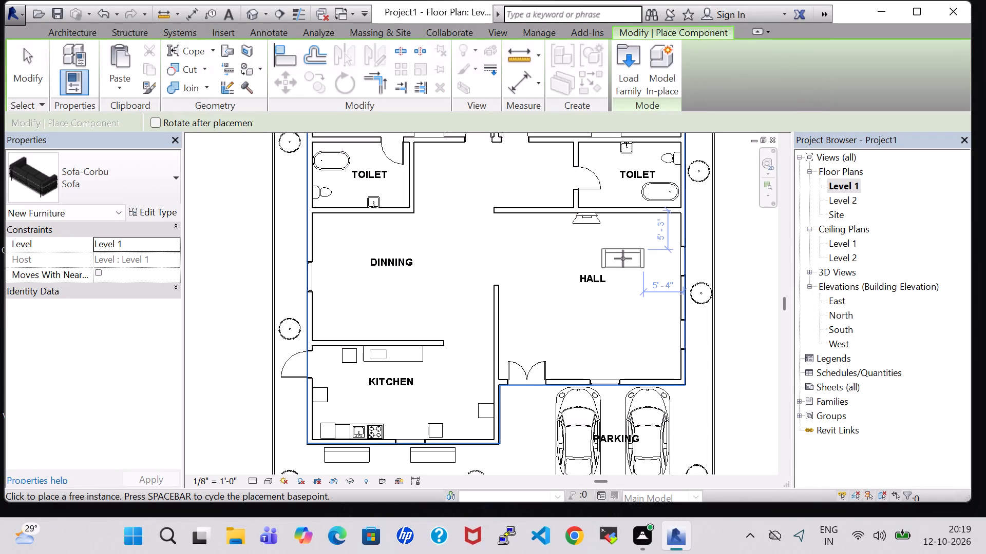
Place three Sofa-Corbu sofas in the hall: near the upper right window, above the front wall facing inward, and along the right wall facing left.
click(646, 268)
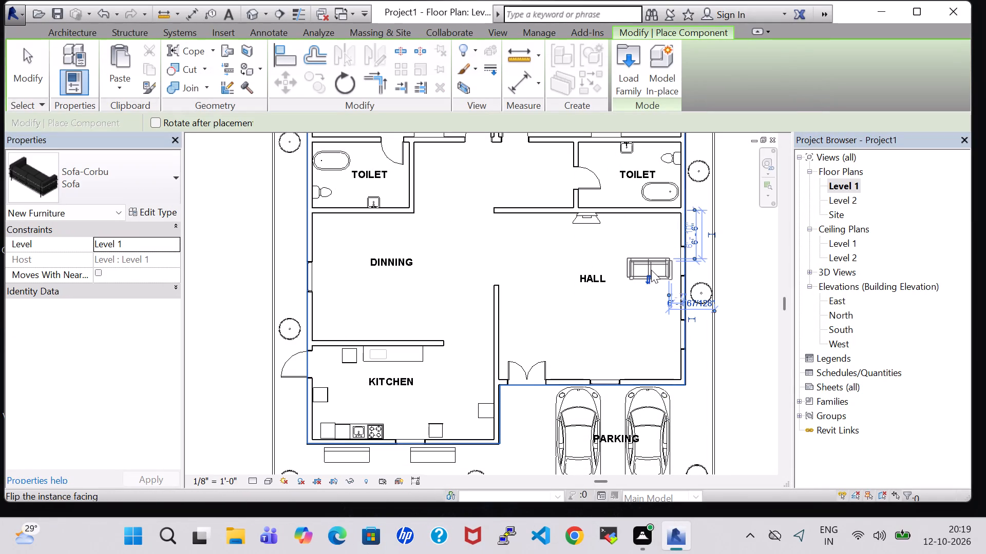
key(space)
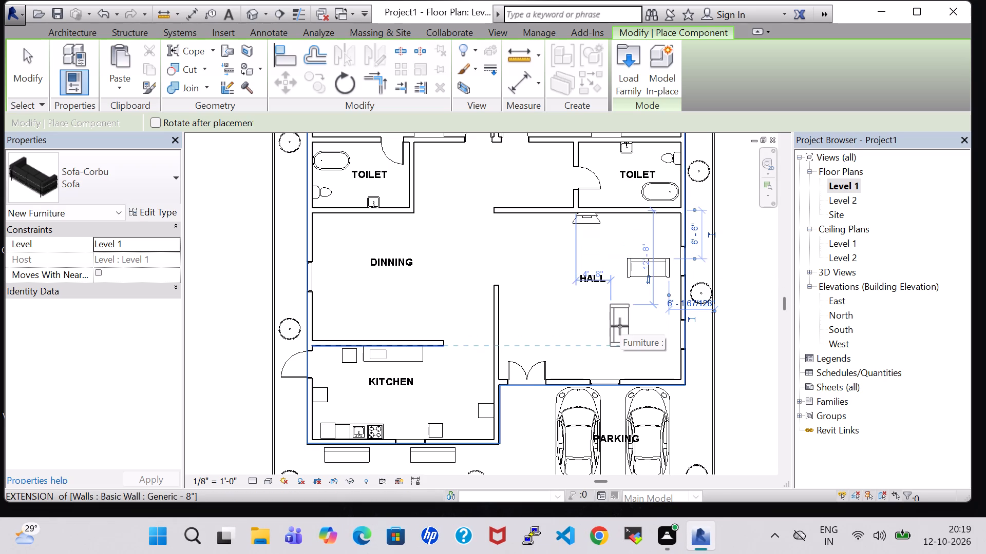
key(space)
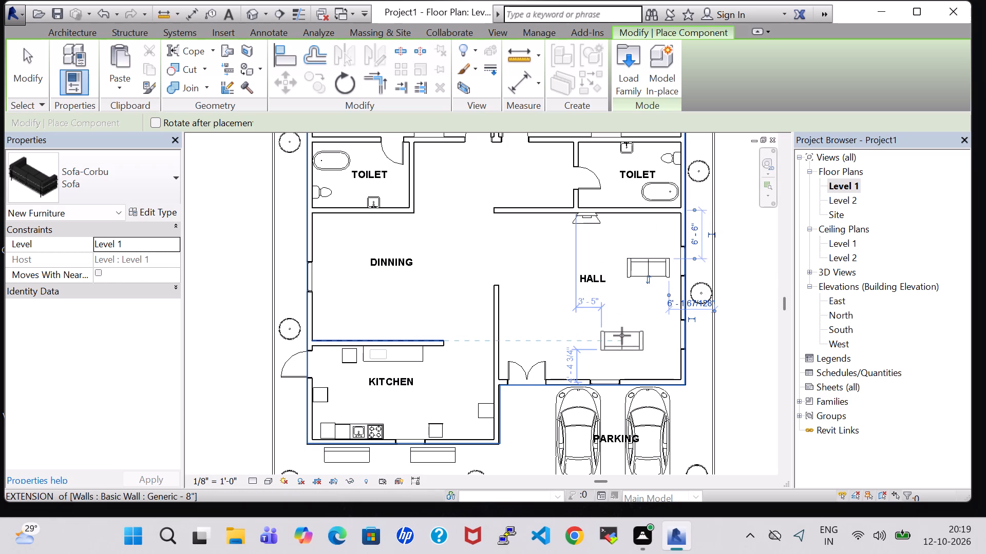
click(594, 349)
key(space)
key(space)
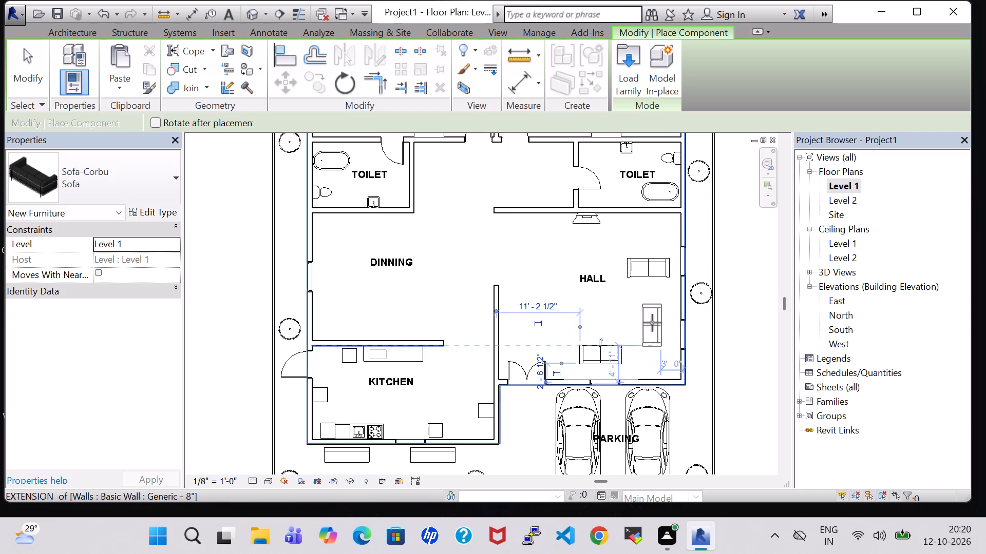
click(649, 317)
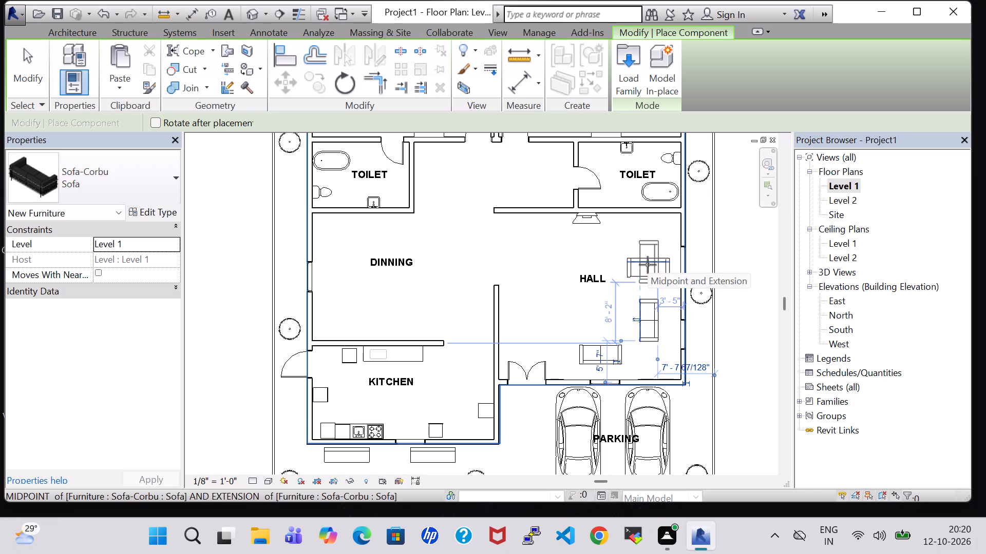
Place one vertical sofa across the upper right sofa and another on the hall's left side, facing the right-wall sofa.
click(648, 265)
key(space)
key(space)
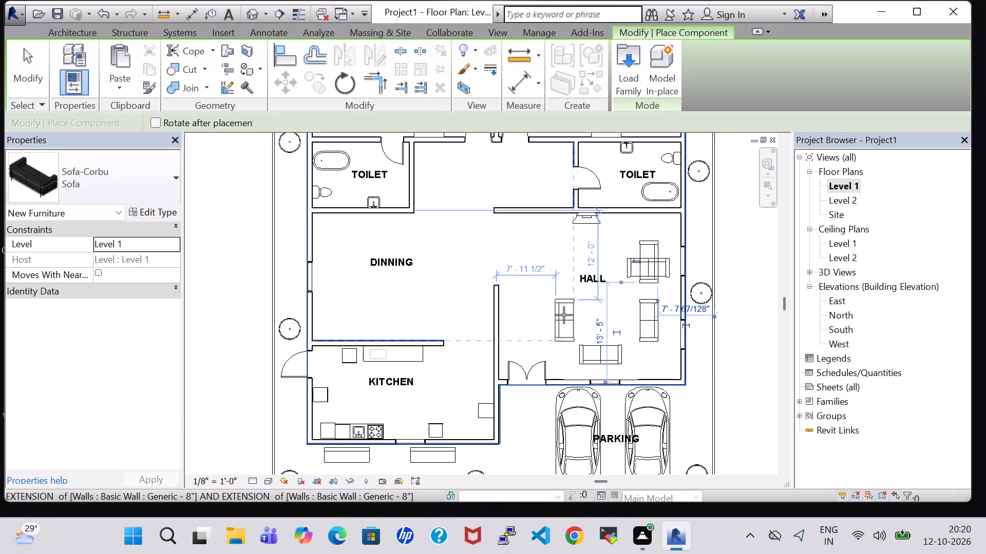
click(564, 315)
key(Escape)
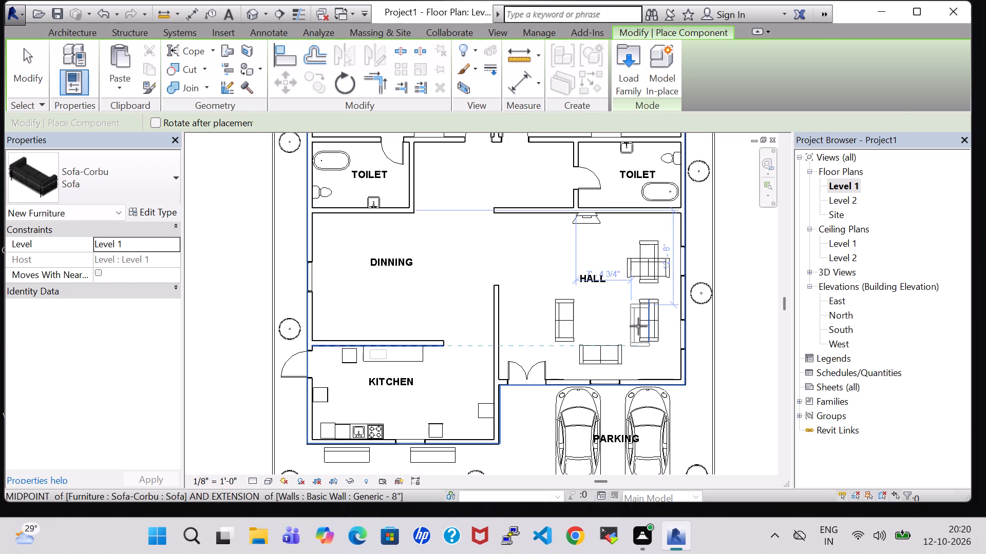
key(Escape)
Delete the vertical sofa that overlaps the horizontal sofa in the hall's upper right area.
click(648, 265)
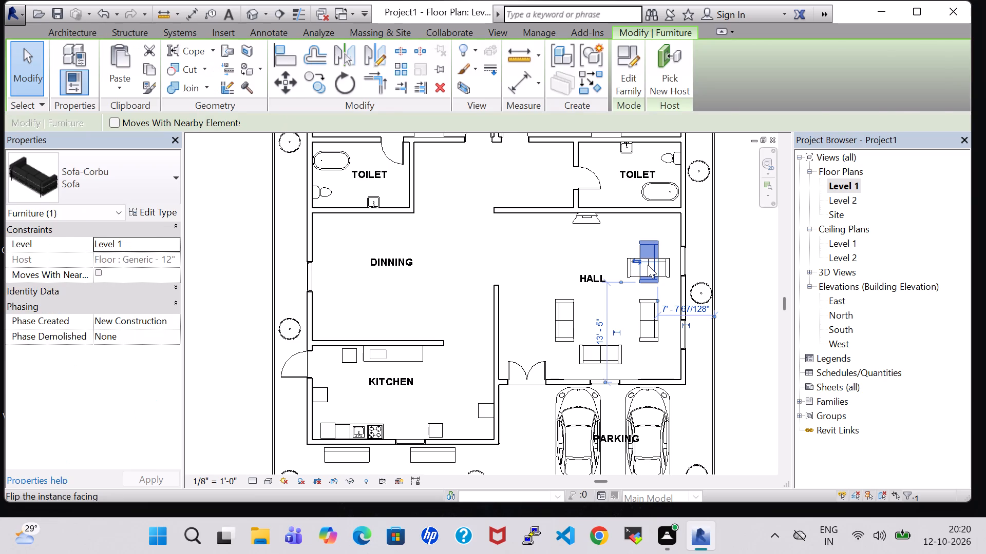
key(Delete)
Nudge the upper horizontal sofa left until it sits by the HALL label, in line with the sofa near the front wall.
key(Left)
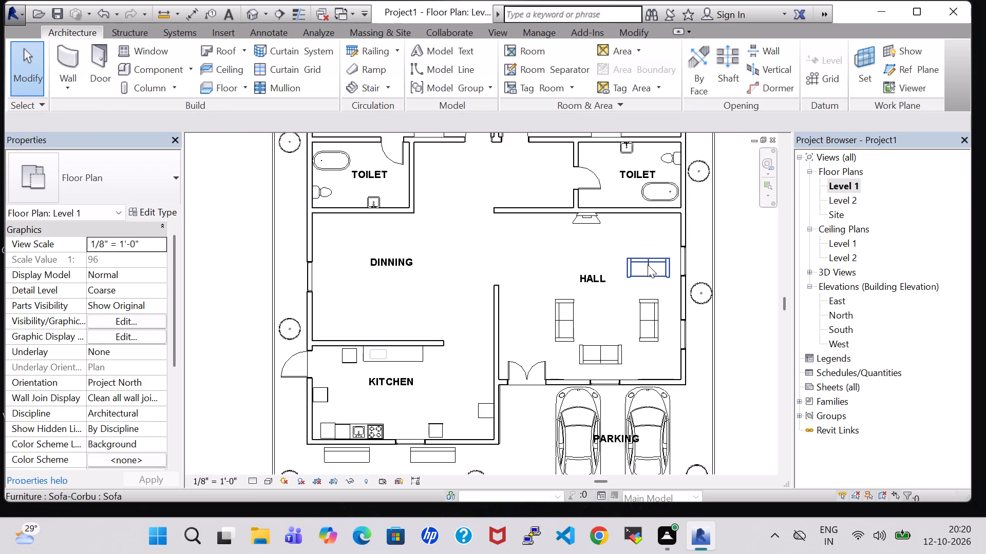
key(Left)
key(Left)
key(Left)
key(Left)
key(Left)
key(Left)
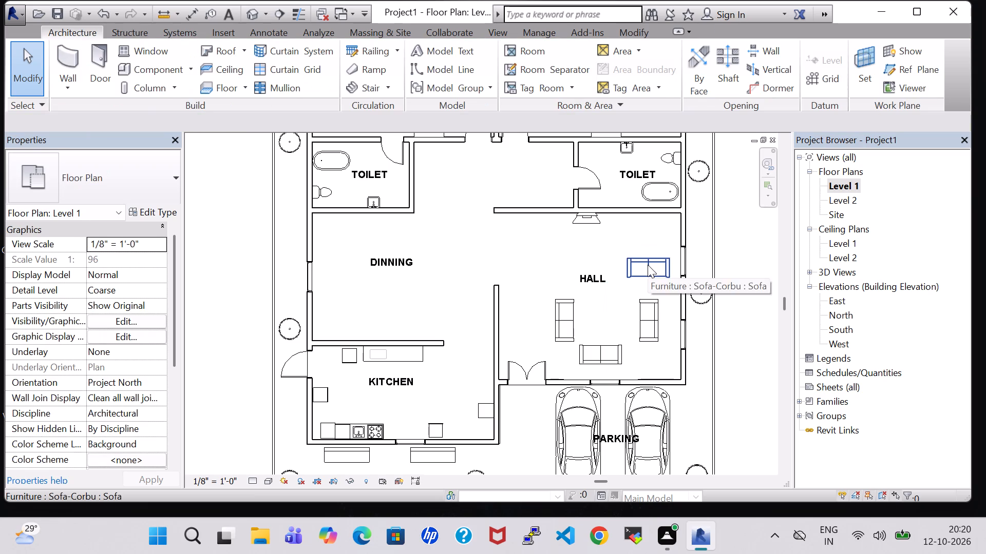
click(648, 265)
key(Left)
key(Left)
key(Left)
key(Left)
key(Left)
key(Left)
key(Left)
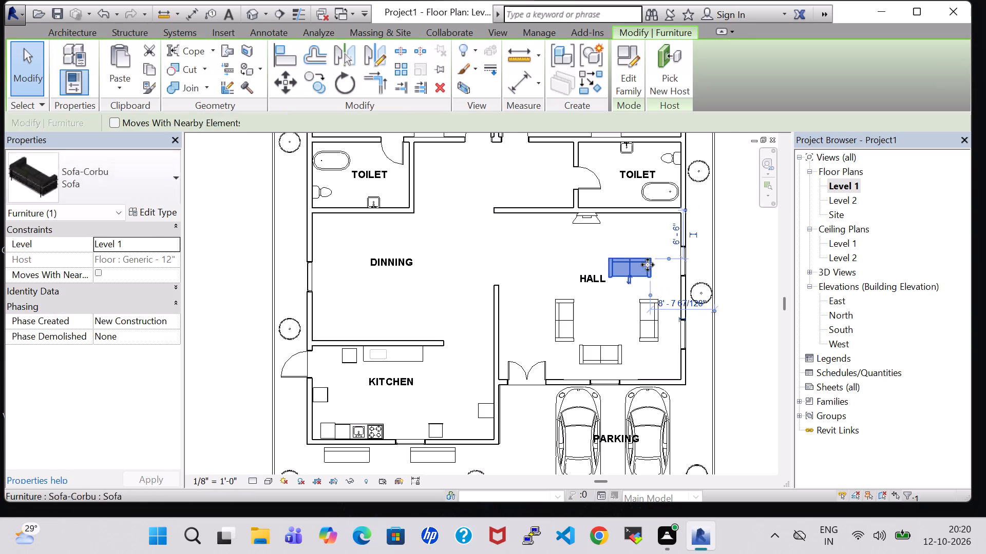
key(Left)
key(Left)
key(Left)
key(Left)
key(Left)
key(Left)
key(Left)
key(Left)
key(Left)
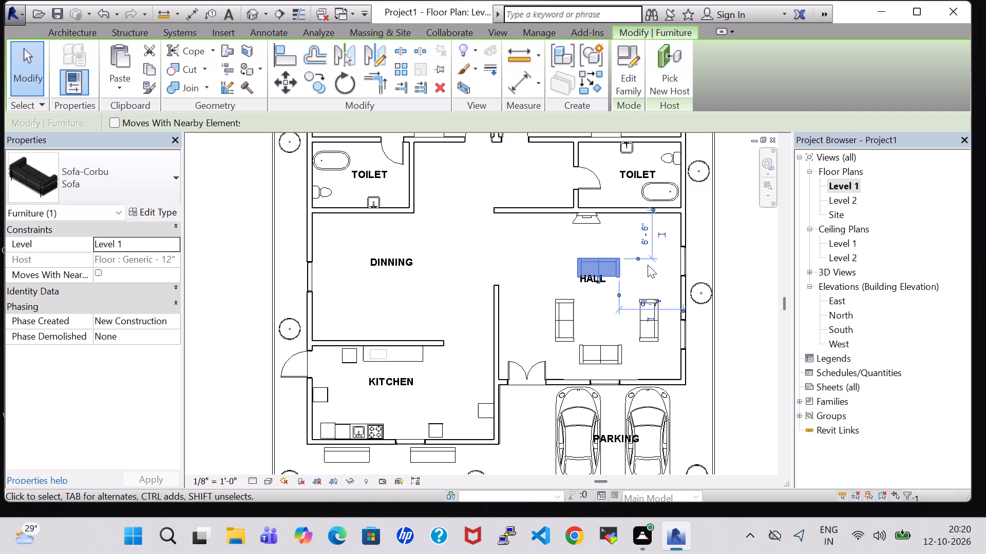
Try rotating the horizontal sofa by the HALL label, and delete it.
key(space)
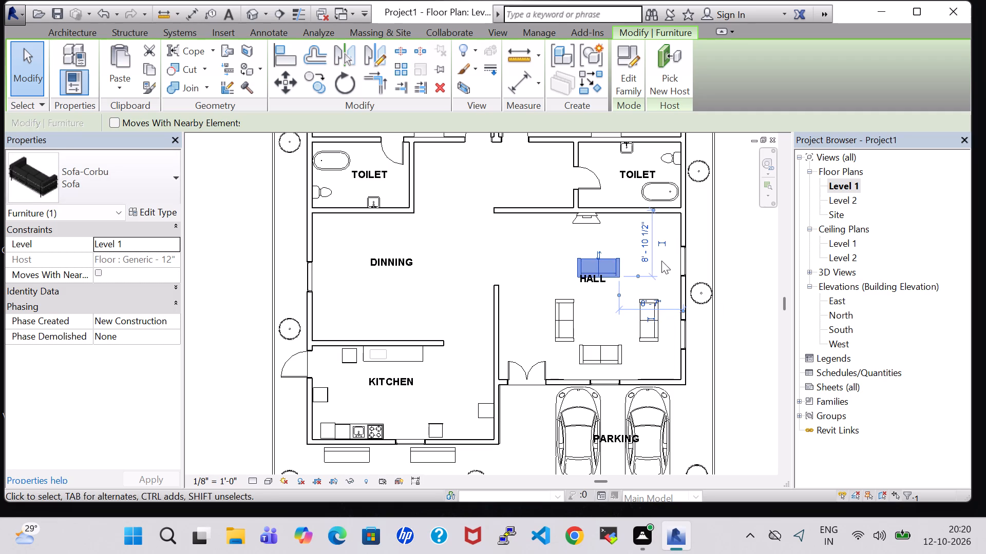
key(space)
key(Delete)
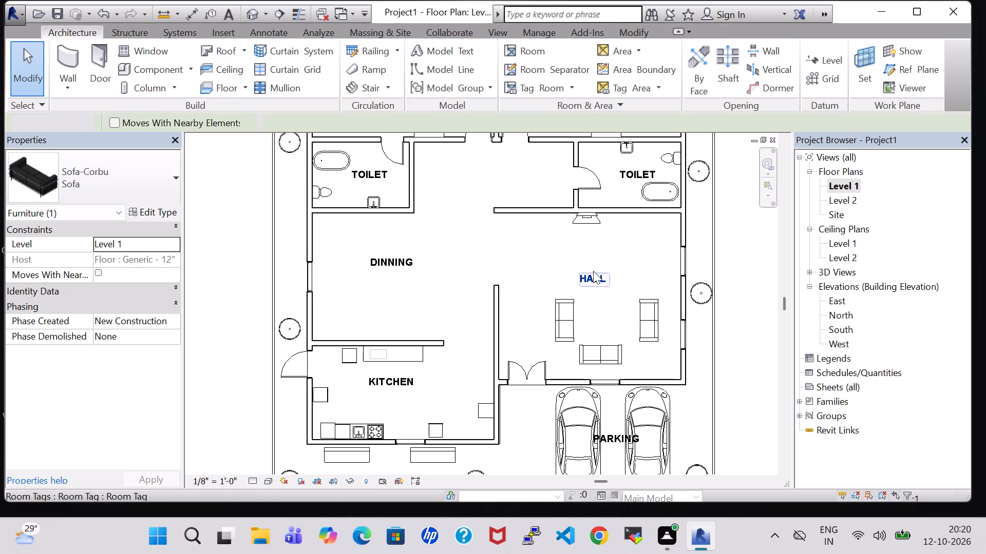
Place a vertical Sofa-Corbu directly above the right-wall sofa in the hall, aligned with it and facing left.
click(157, 67)
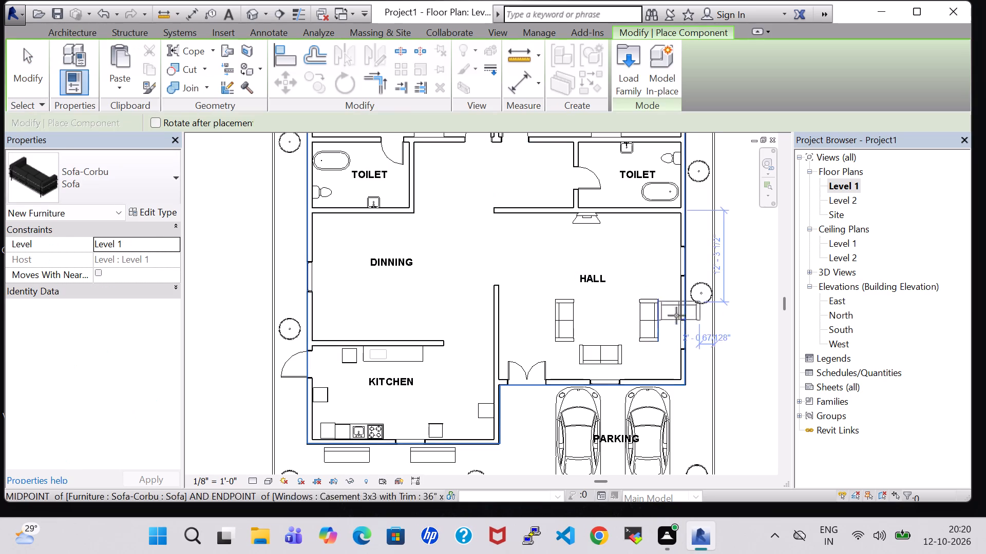
key(space)
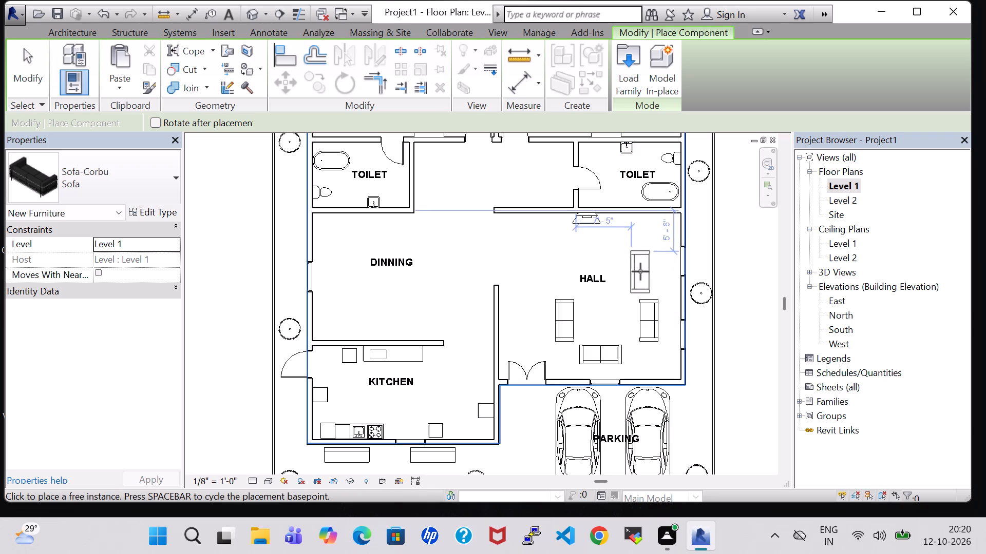
key(space)
key(space)
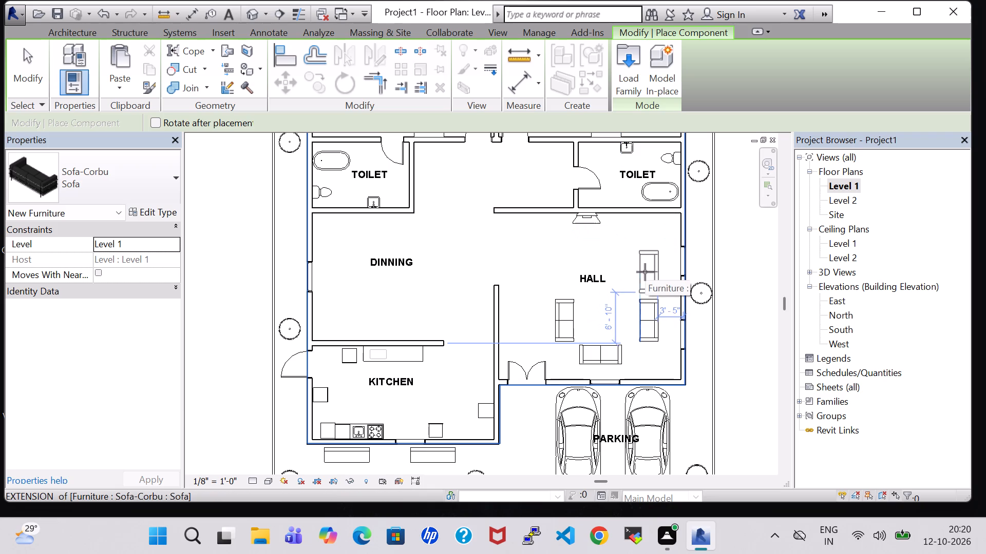
click(645, 272)
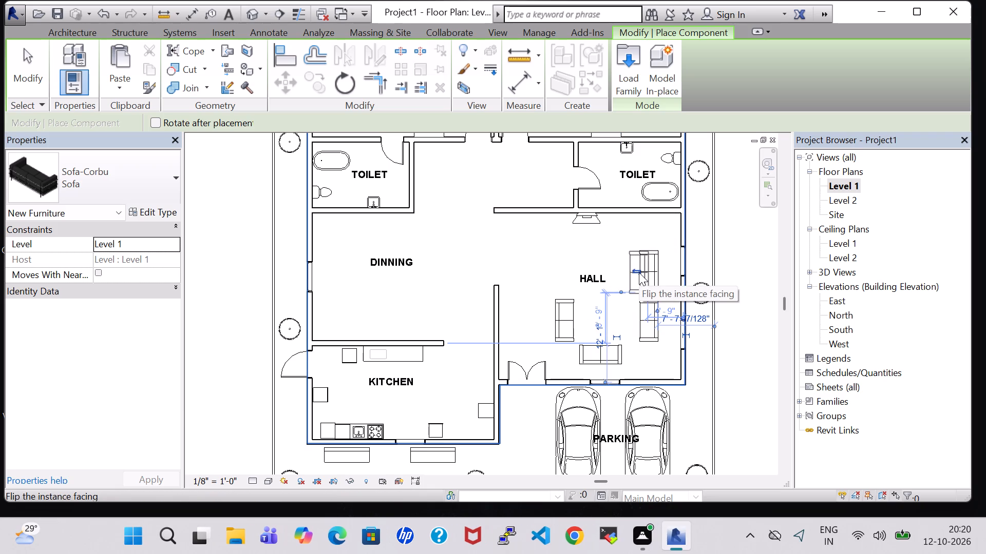
key(Escape)
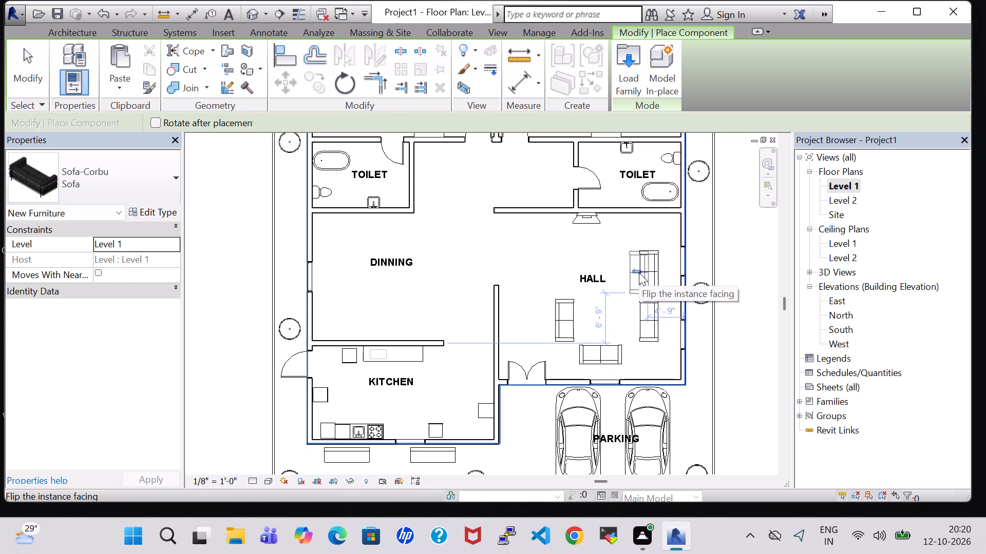
key(Escape)
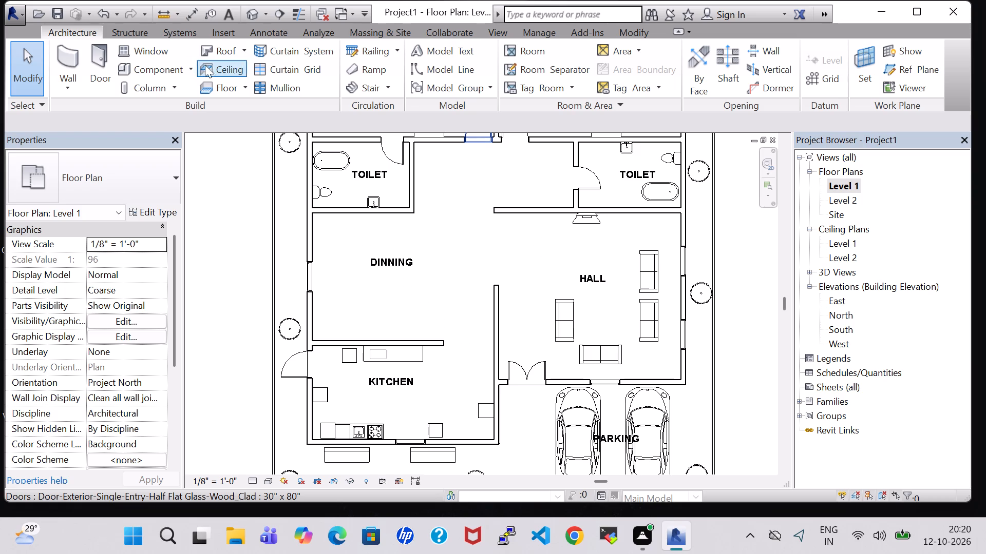
Load the Chair-Corbu family from the Seating folder of the Furniture library.
click(167, 65)
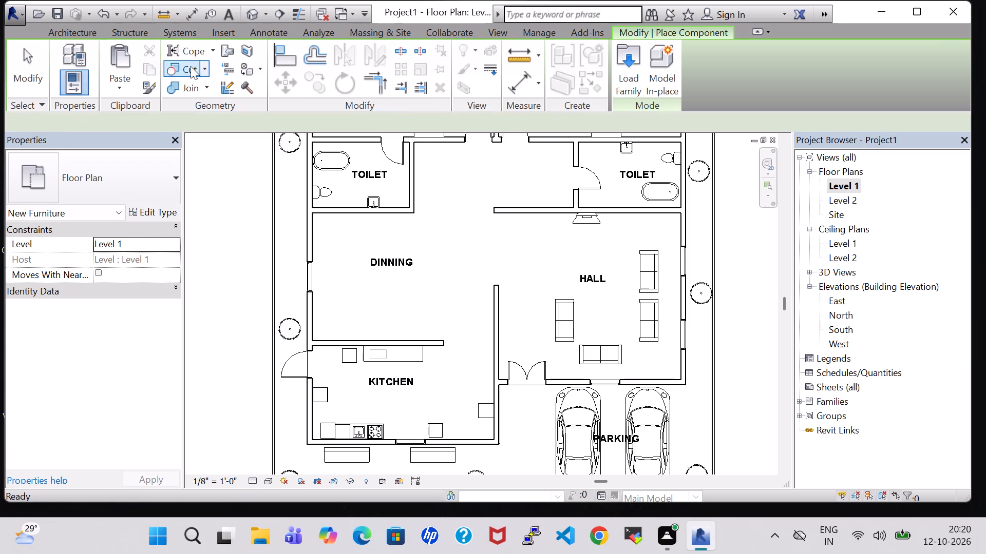
click(621, 70)
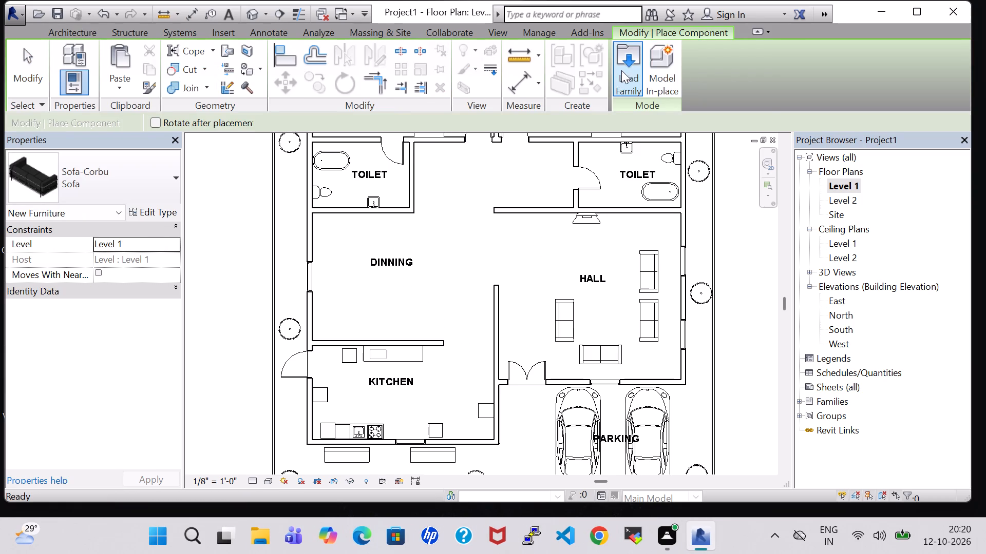
scroll(585, 190, down, 2)
scroll(576, 200, up, 1)
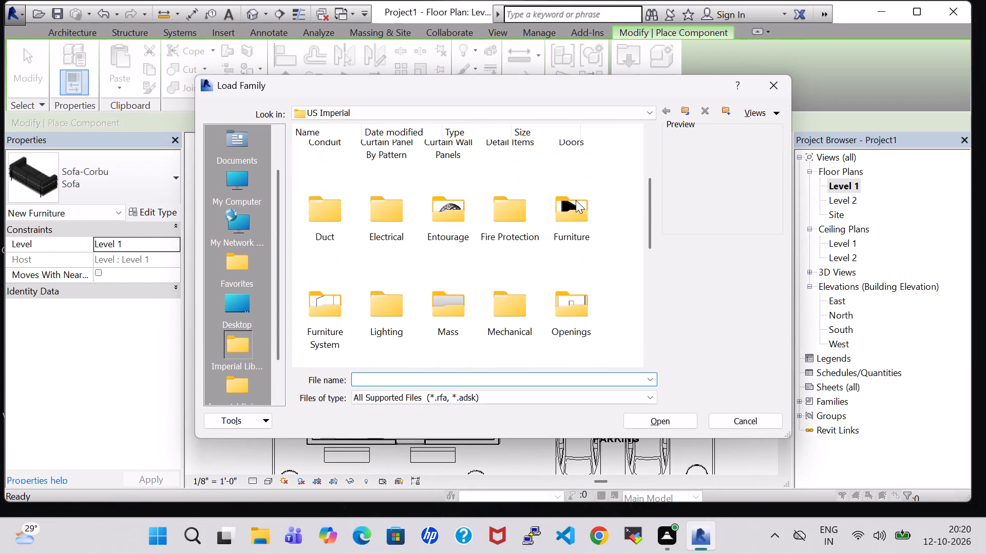
double_click(576, 200)
double_click(387, 172)
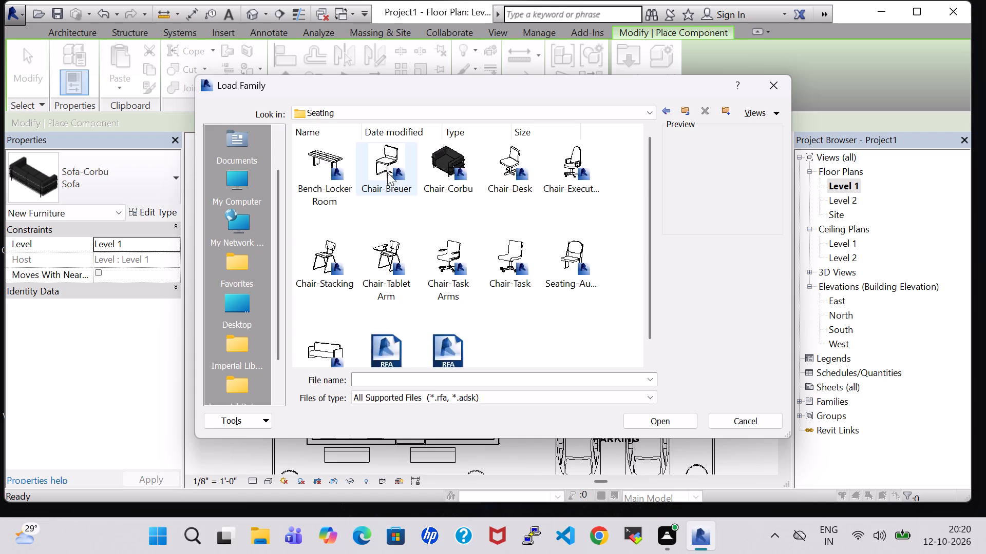
click(453, 163)
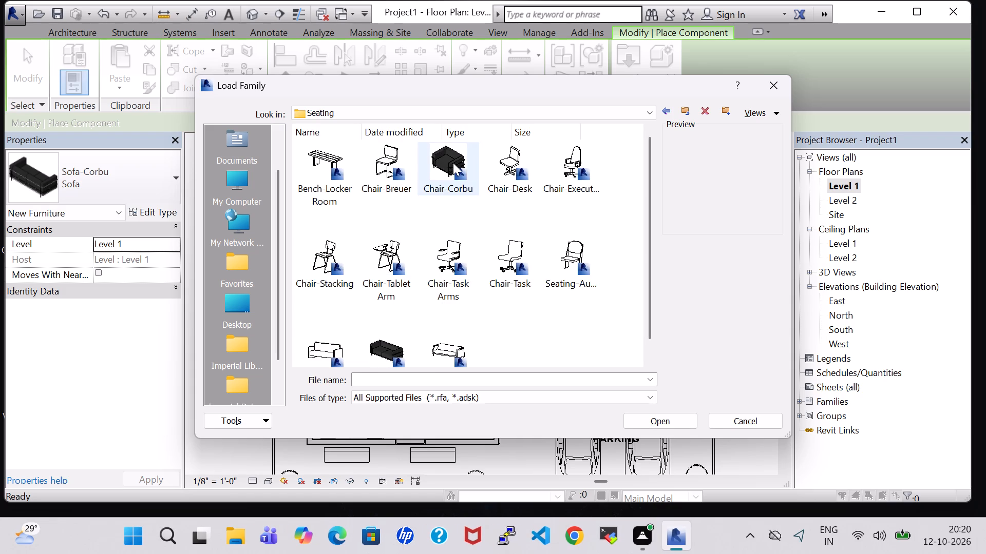
click(664, 417)
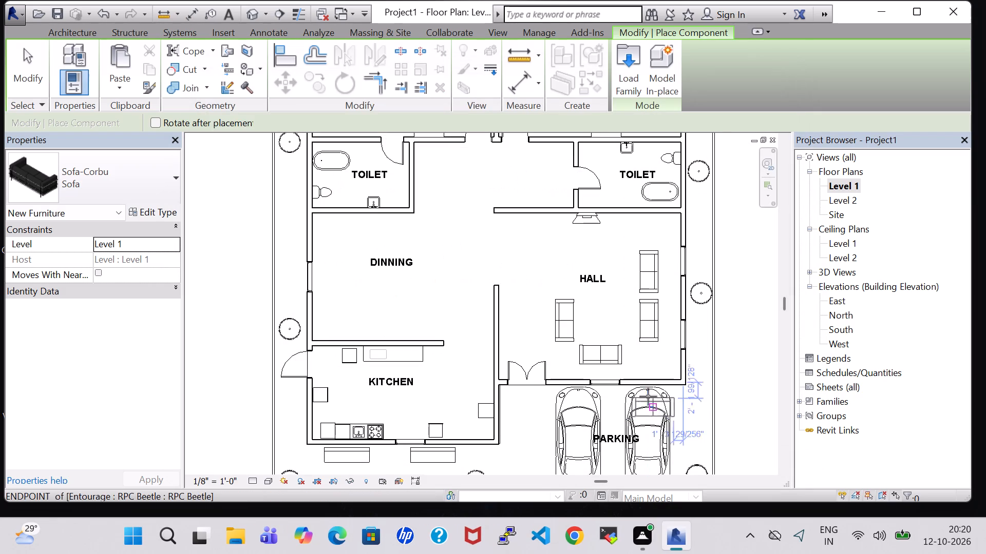
Place a vertical Sofa-Corbu above the hall's left-hand sofa, facing right and level with the upper right-hand sofa.
key(space)
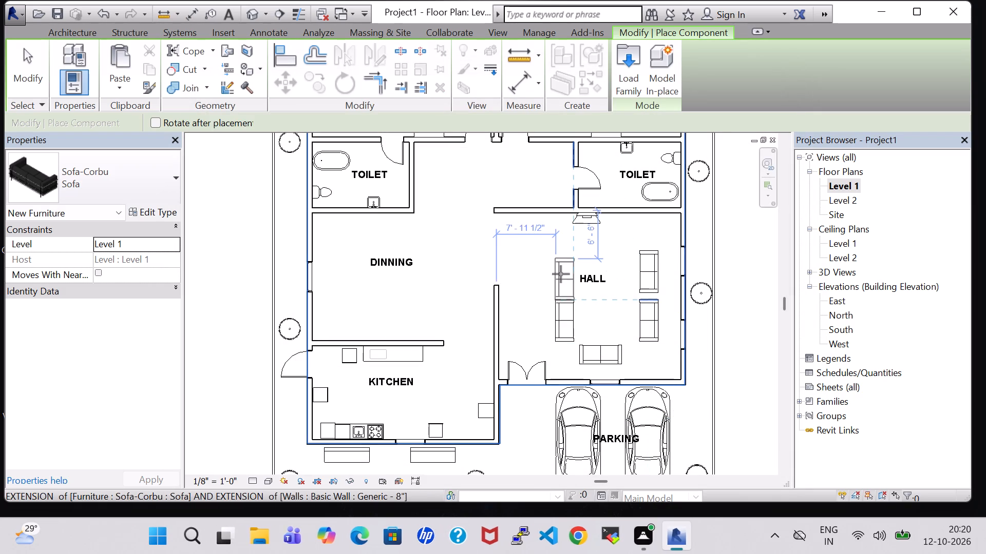
key(space)
key(space)
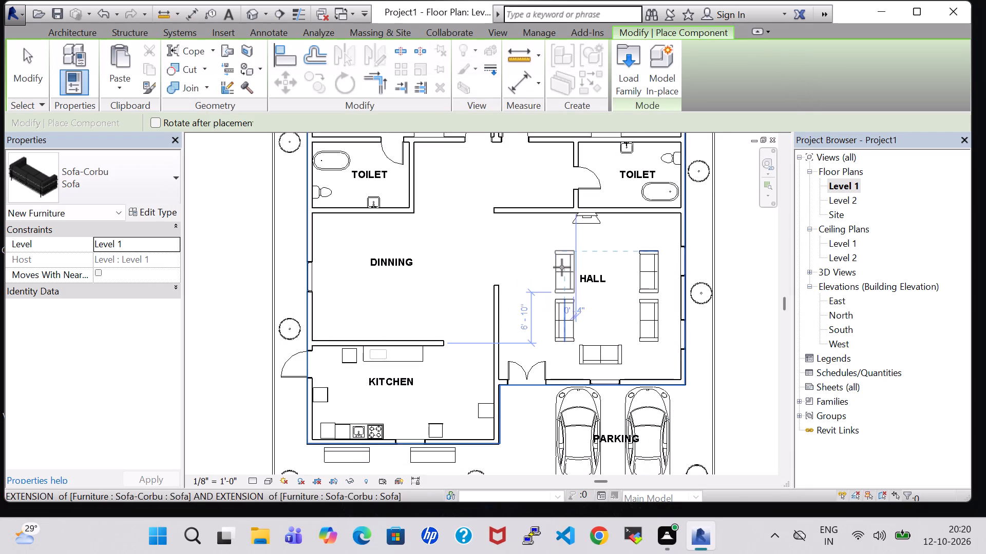
key(space)
key(space)
key(space)
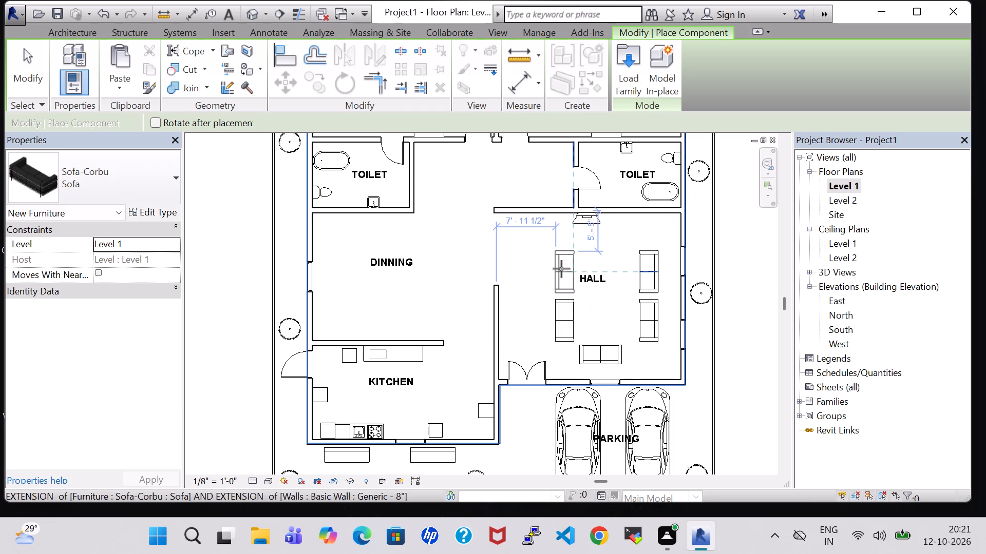
click(562, 269)
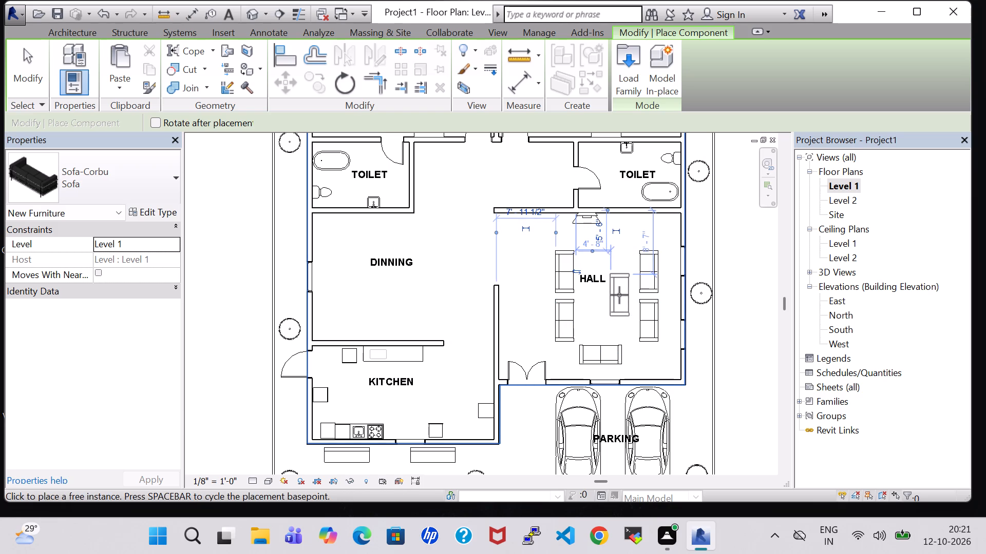
key(Escape)
key(Escape)
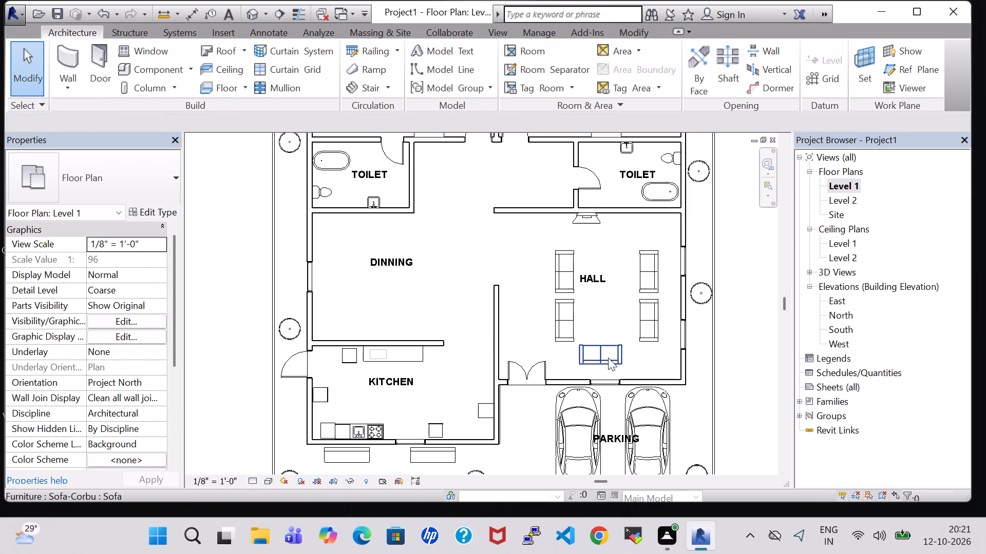
Nudge the horizontal sofa near the hall's front wall slightly right and down, closer to the wall.
click(608, 358)
key(Right)
key(Right)
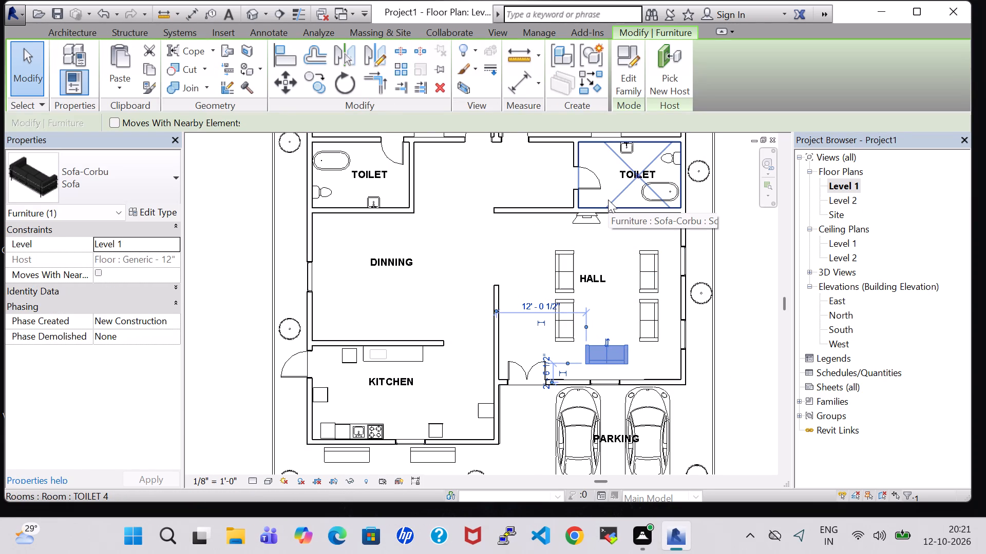
key(Down)
key(Down)
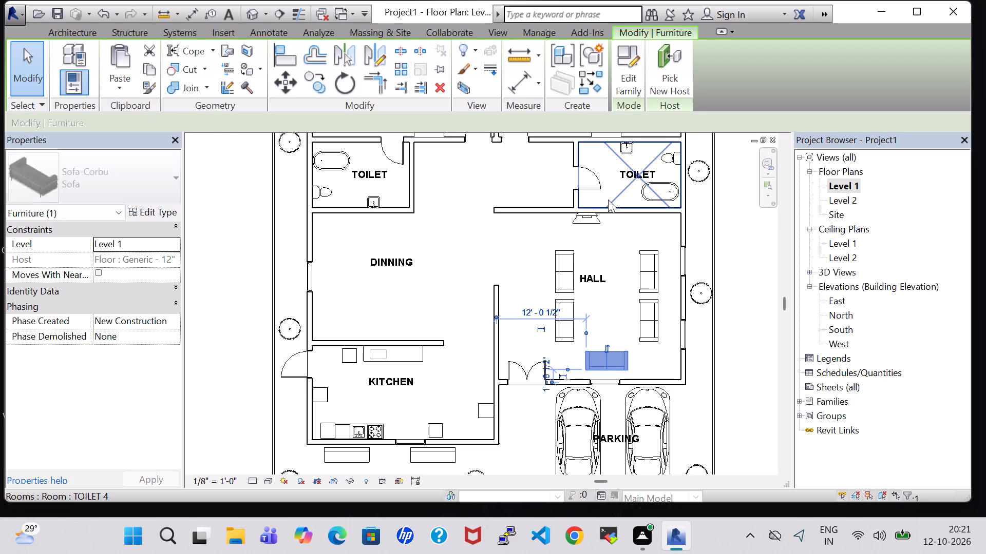
key(Down)
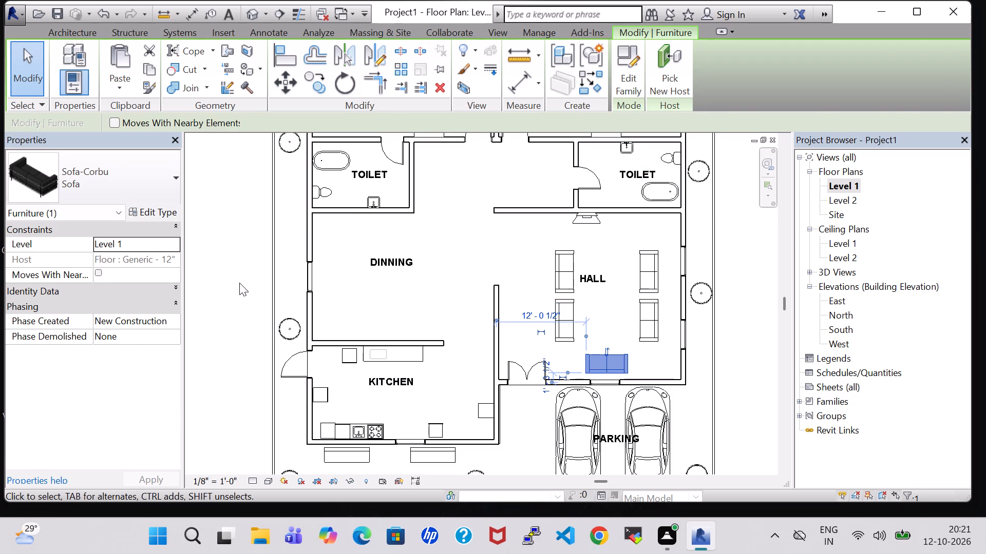
click(239, 282)
Nudge the two sofas along the hall's right side down toward the front wall.
click(641, 333)
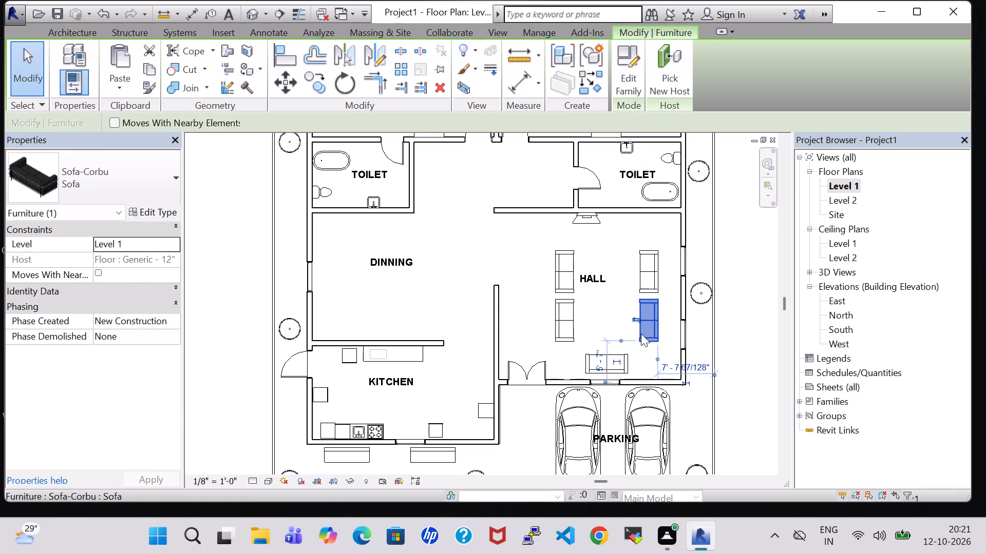
key(Down)
key(Down)
key(Down)
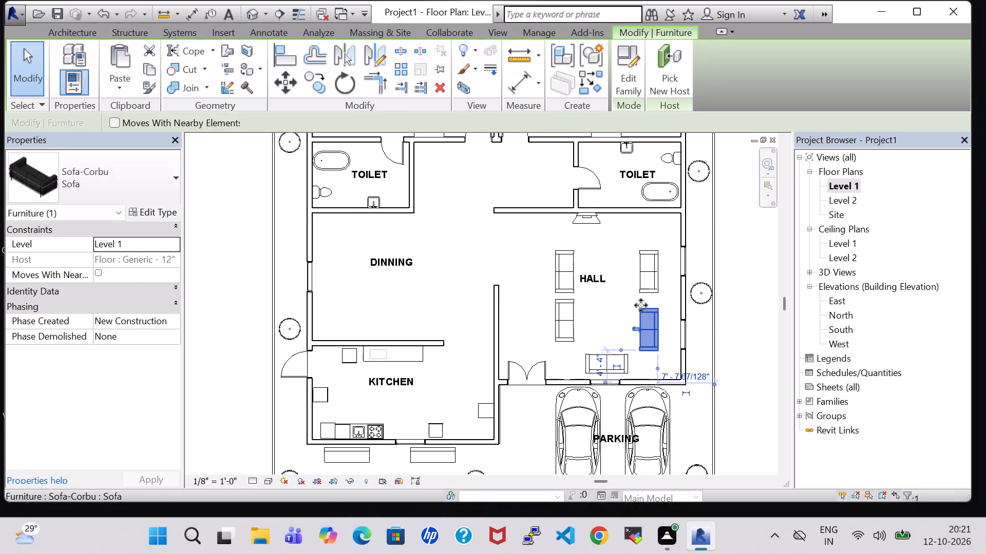
click(651, 281)
key(Down)
key(Down)
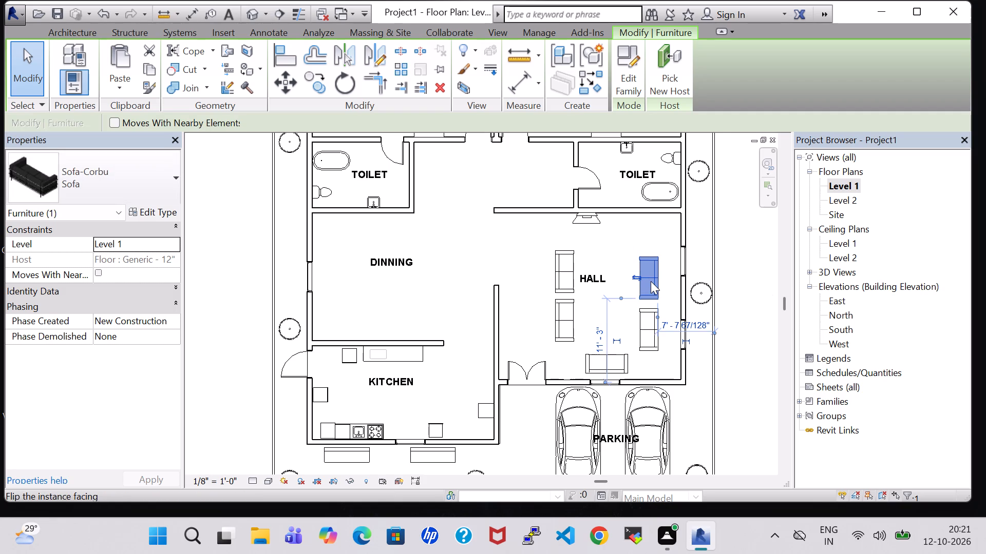
Nudge the two sofas on the hall's left side down, roughly level with the opposite pair.
click(563, 321)
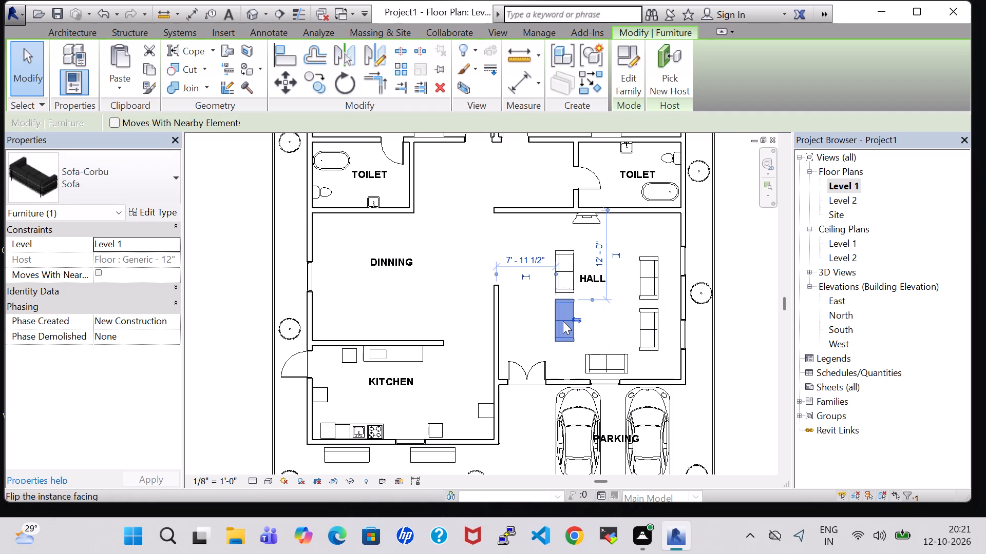
key(Down)
key(Down)
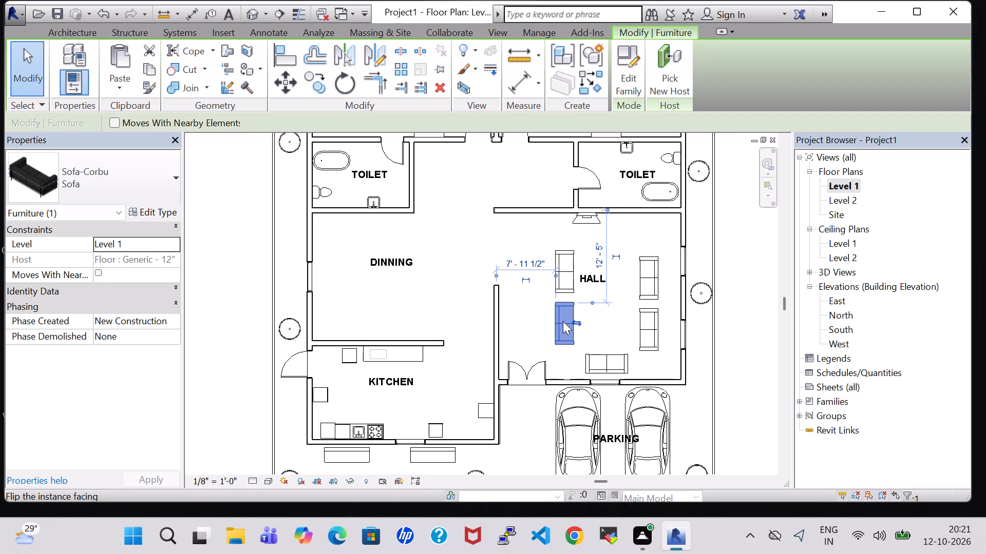
click(567, 275)
key(Down)
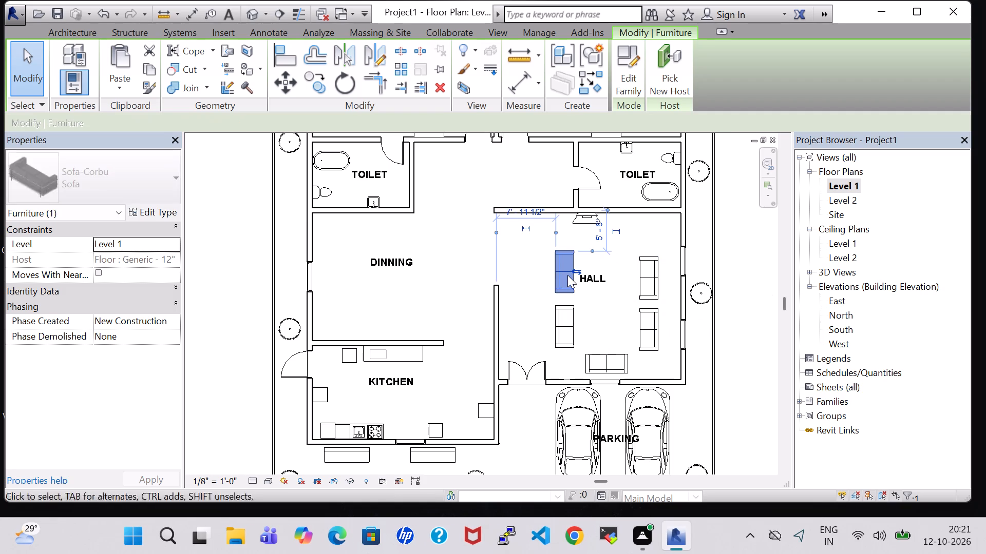
key(Down)
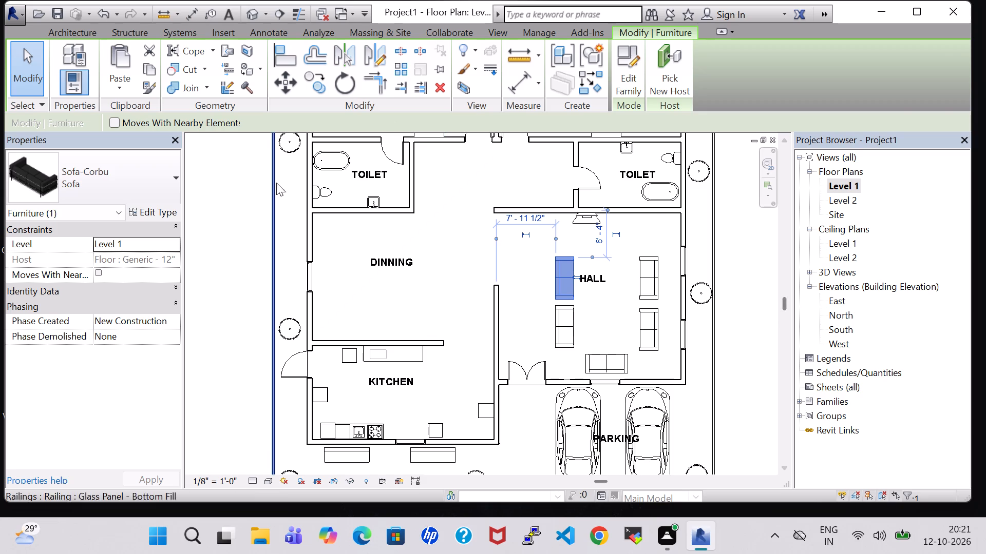
click(248, 197)
Load the Table-Round family from the Tables folder of the Furniture library.
click(155, 62)
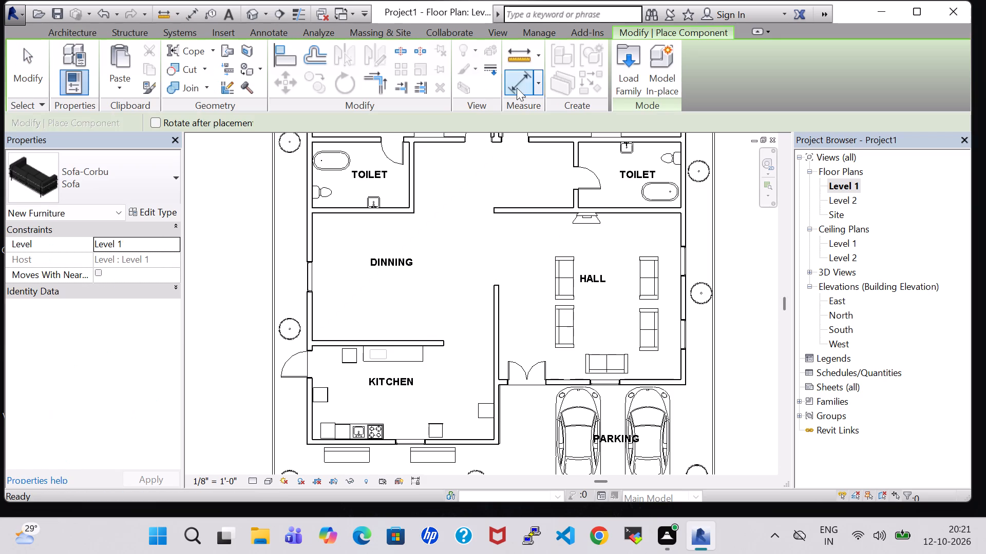
click(625, 87)
scroll(488, 164, down, 1)
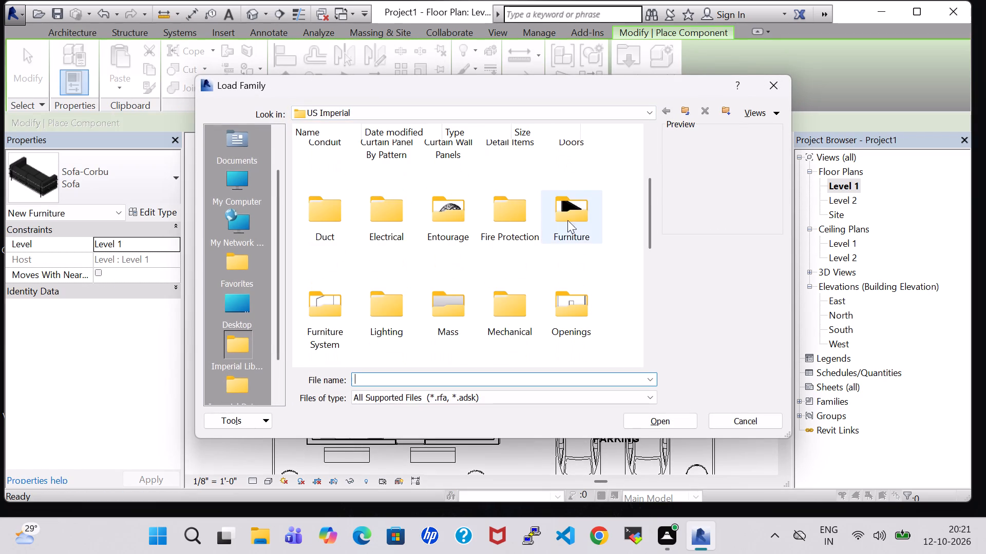
double_click(579, 222)
double_click(491, 176)
scroll(481, 200, down, 2)
click(318, 322)
click(677, 413)
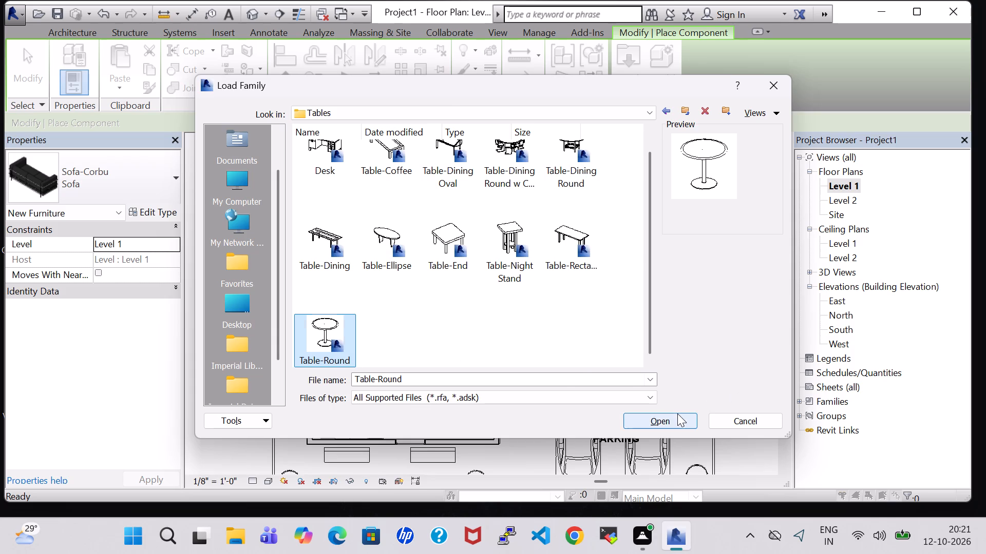
Place 36" diameter round tables on both sides of the front-wall sofa and one above the upper right-hand sofa.
scroll(648, 370, up, 4)
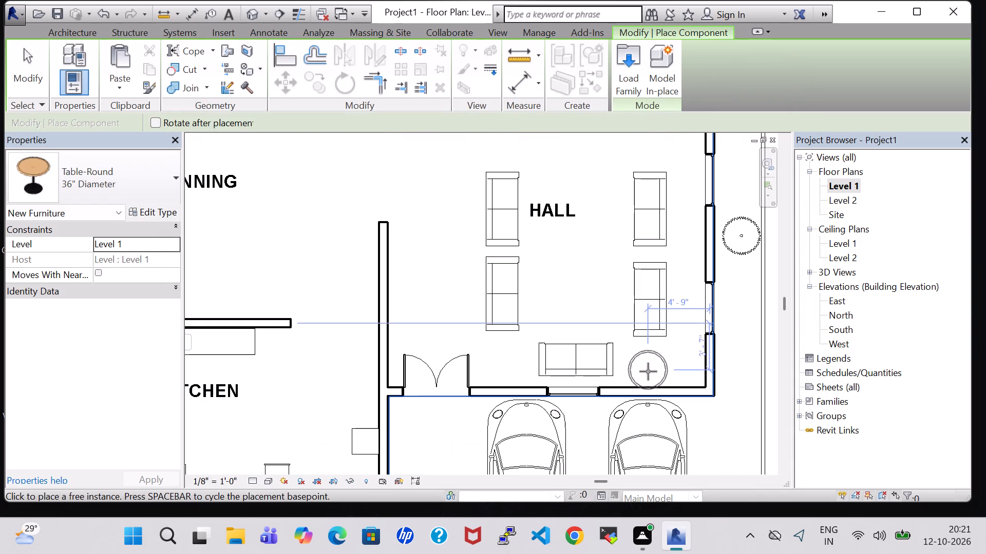
click(649, 364)
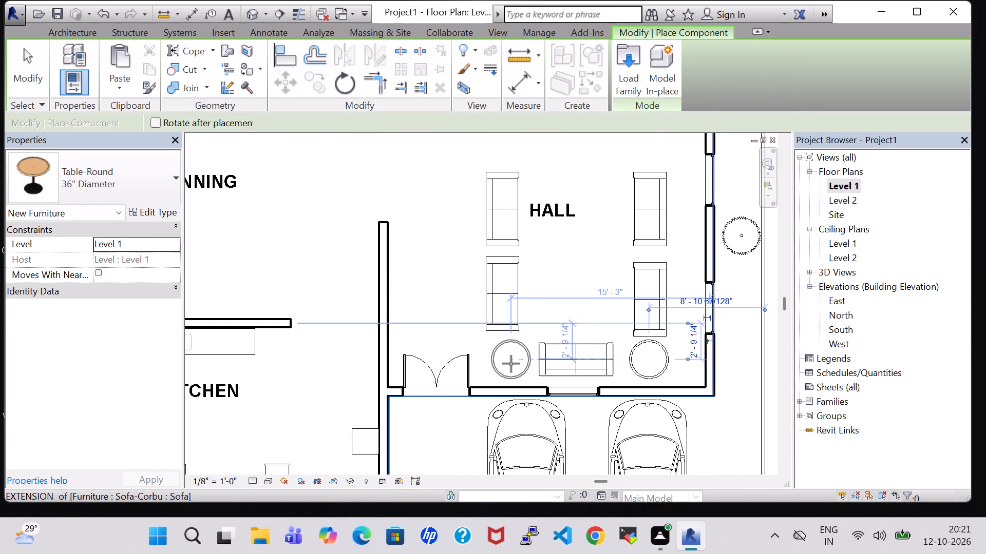
click(511, 366)
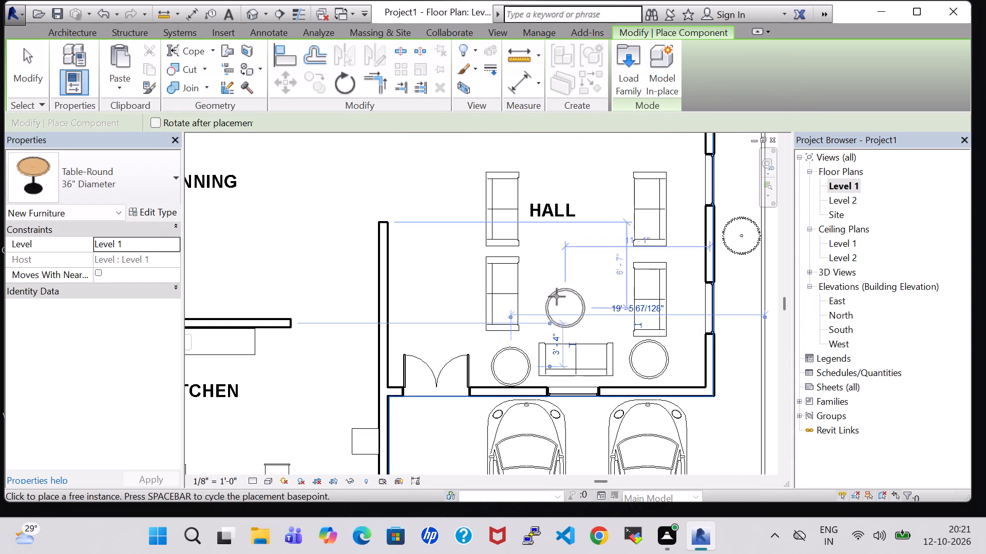
middle_drag(557, 296, 568, 380)
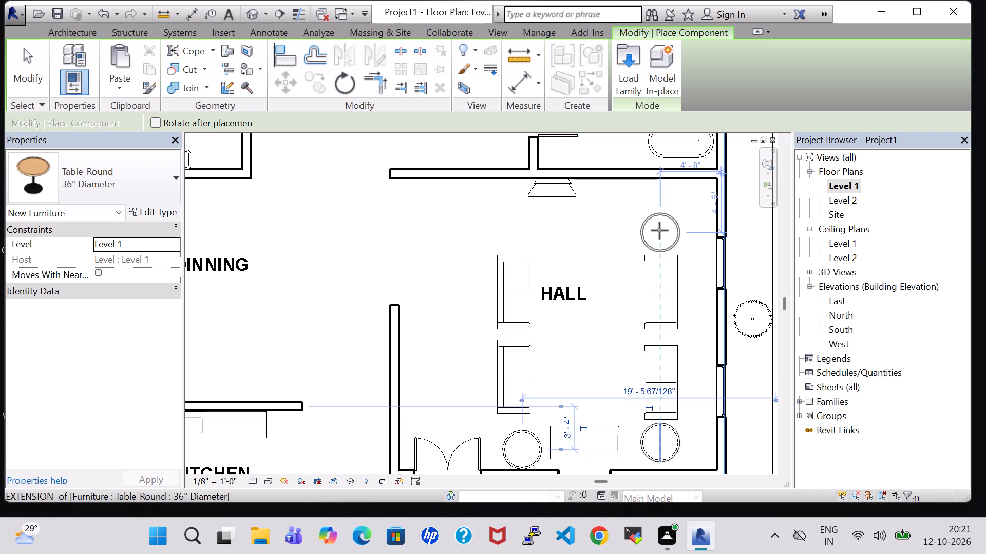
click(659, 227)
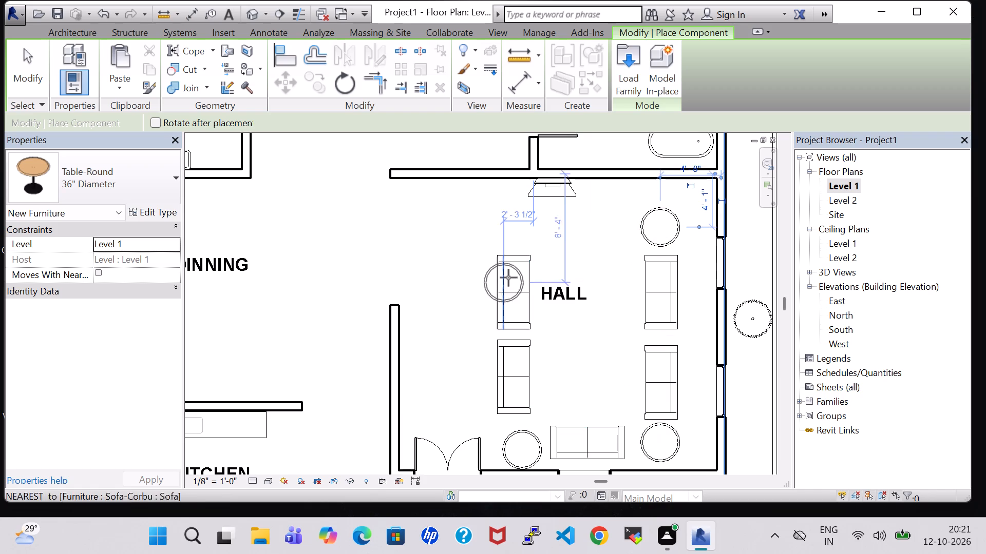
key(Escape)
key(Escape)
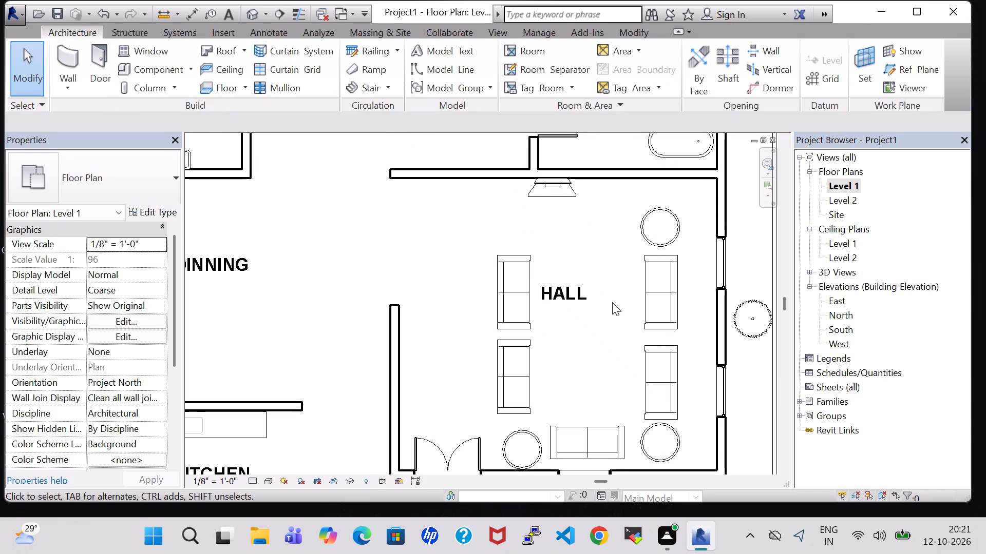
key(Escape)
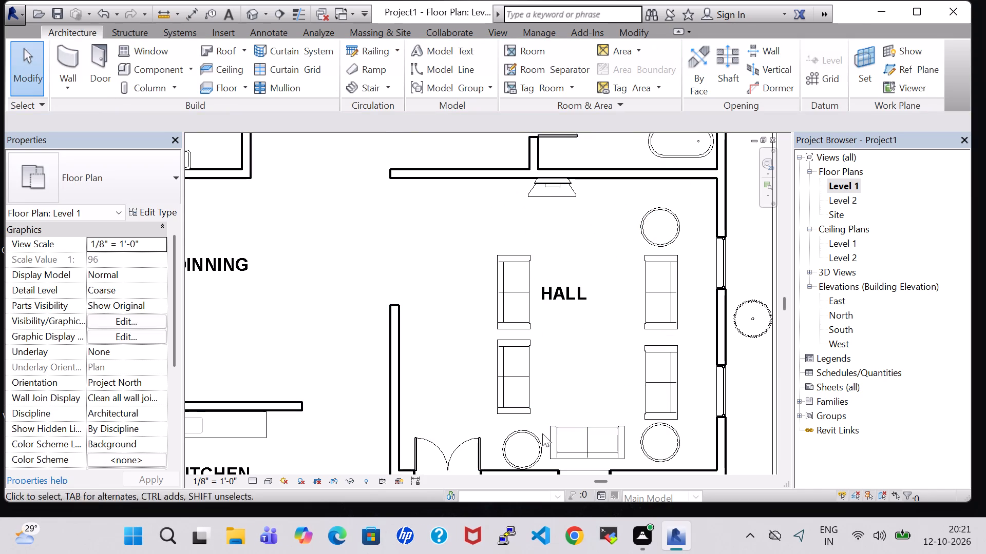
Nudge the round table beside the double door up, in line with the front-wall sofa and the opposite table.
click(519, 433)
key(Up)
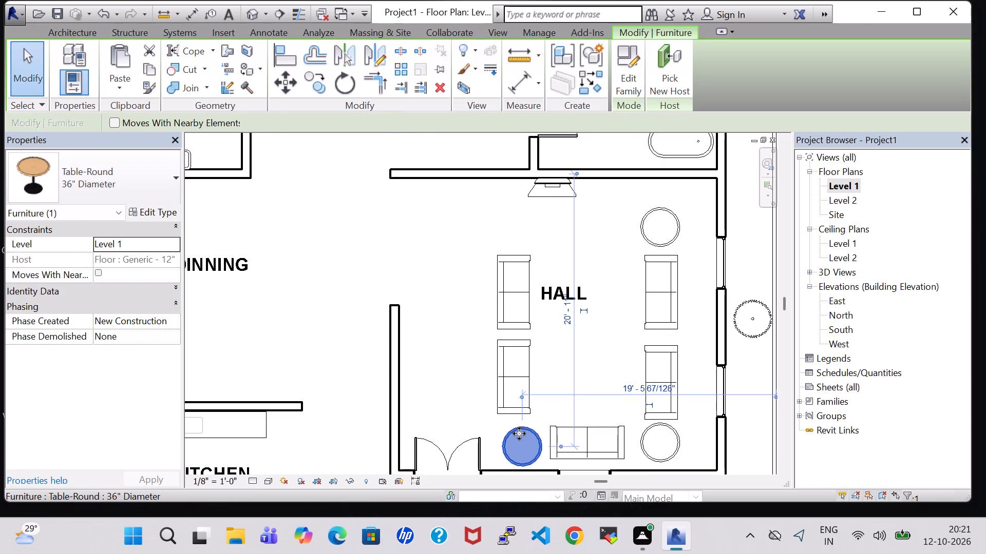
key(Up)
click(319, 360)
Move the HALL room tag right so it sits centred between the two rows of sofas.
scroll(324, 360, down, 1)
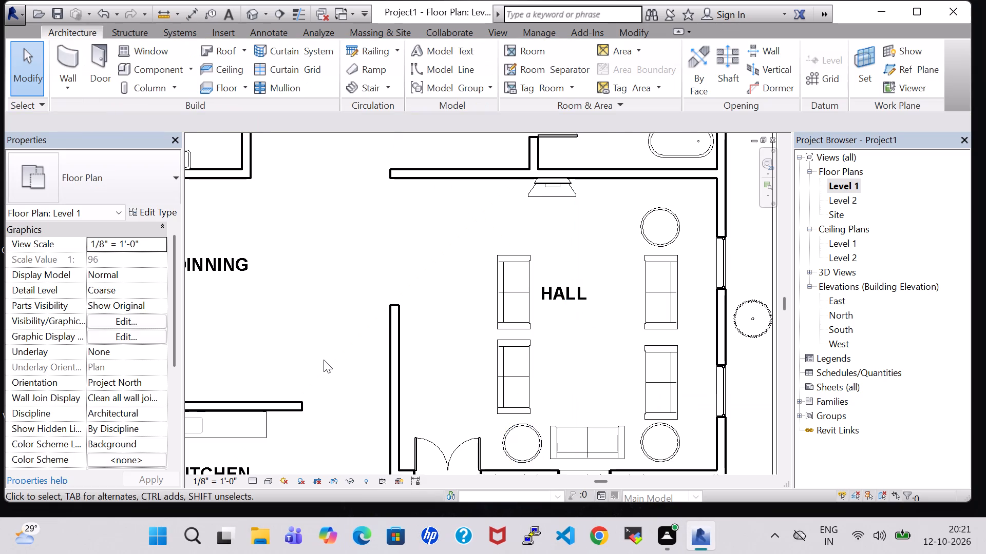
scroll(324, 360, down, 1)
click(498, 314)
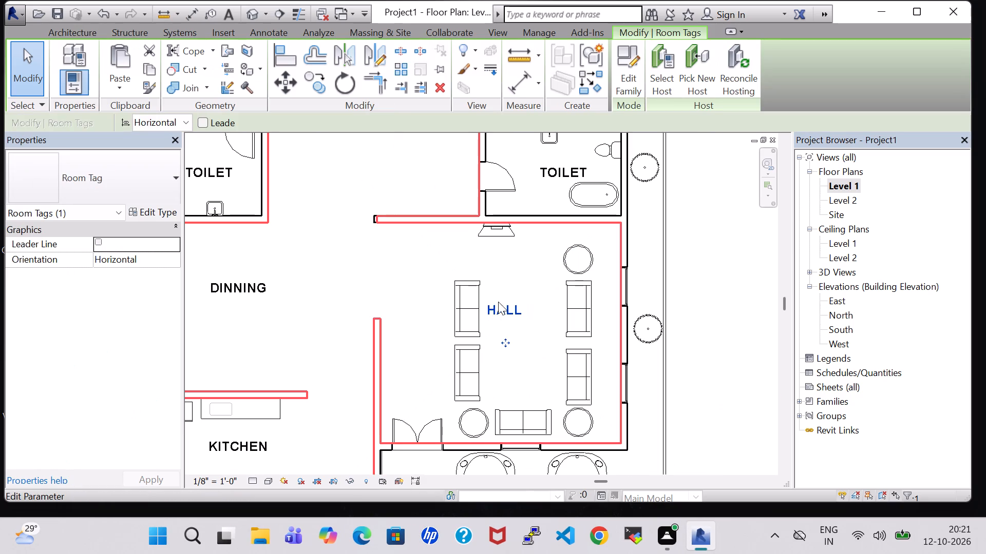
key(Right)
key(Right)
key(Right)
key(Right)
key(Right)
key(Right)
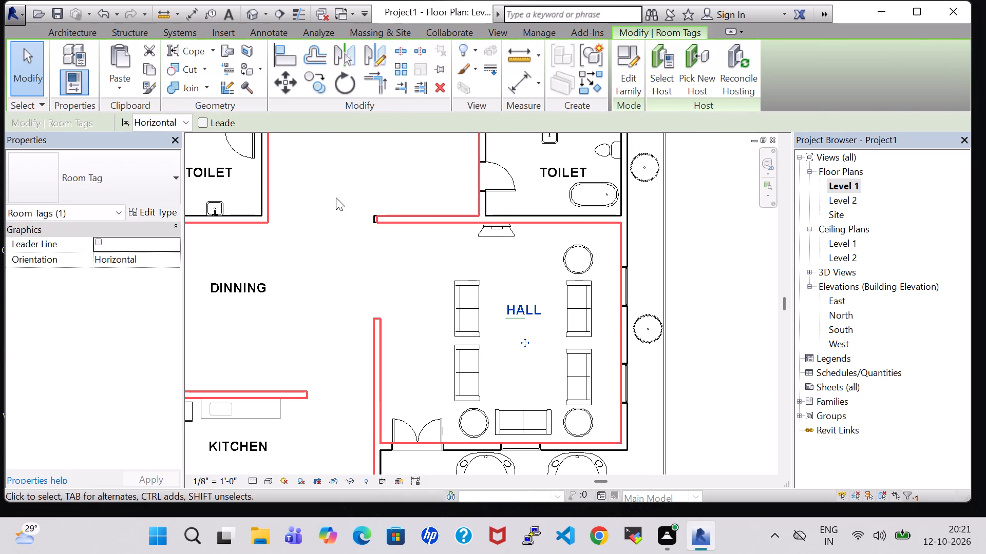
click(340, 261)
Load the Table-Dining family from the Tables folder of the Furniture library.
click(150, 66)
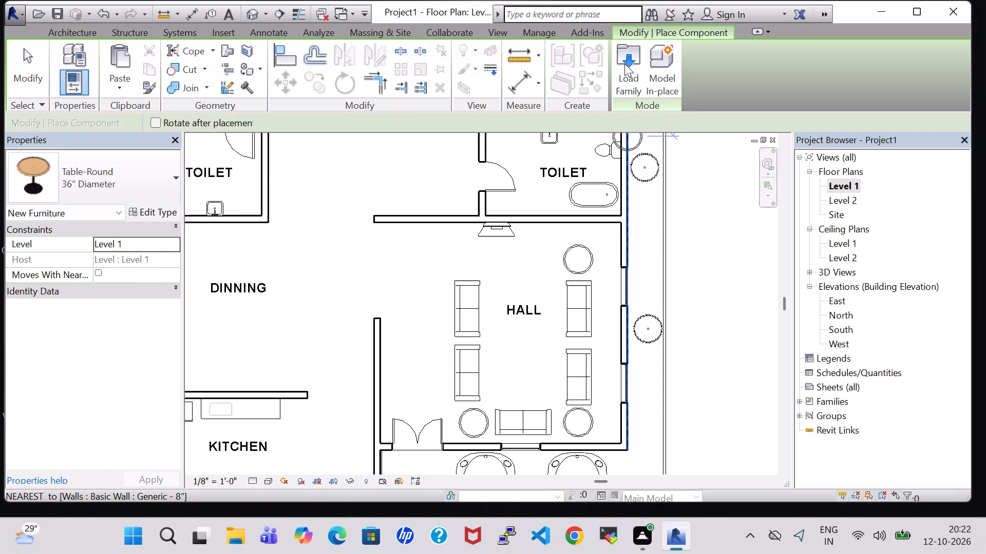
click(637, 71)
scroll(468, 253, down, 1)
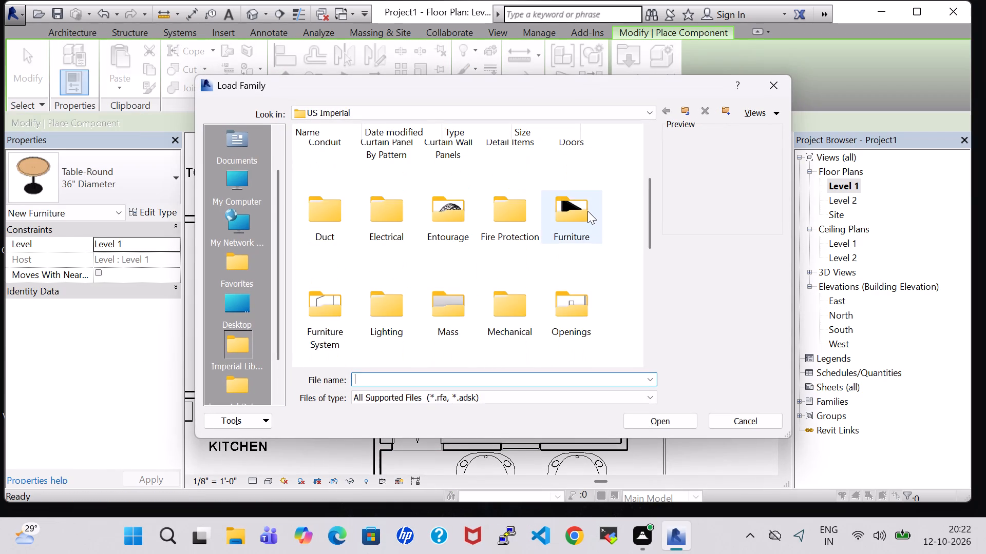
double_click(587, 211)
double_click(482, 162)
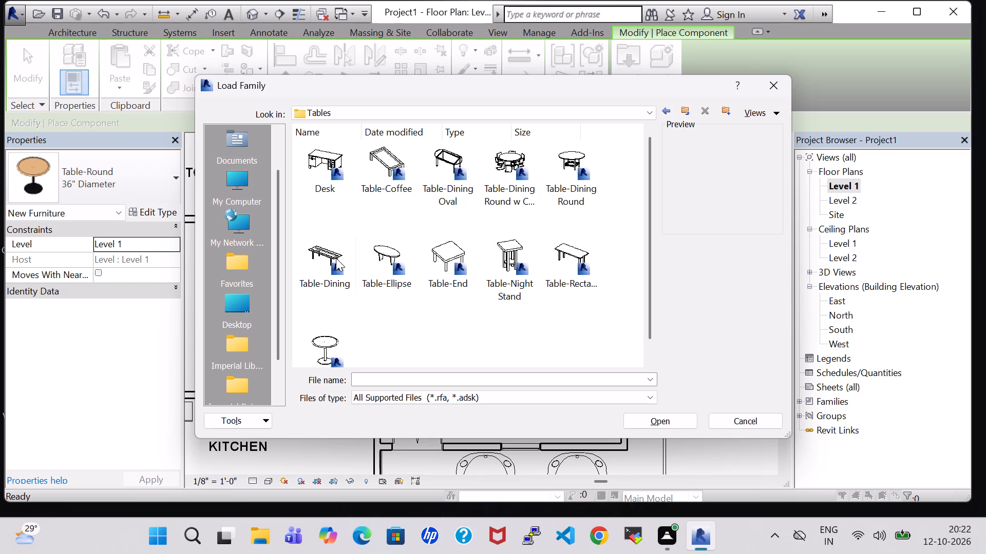
click(336, 258)
click(692, 427)
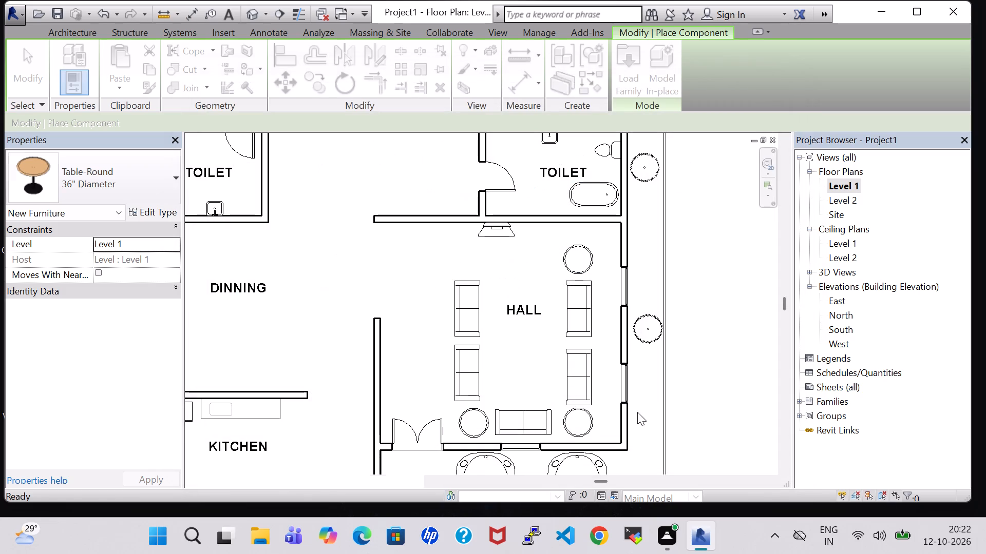
Place a 30" x 84" x 22" Table-Dining vertically below the HALL label, between the two rows of sofas.
key(space)
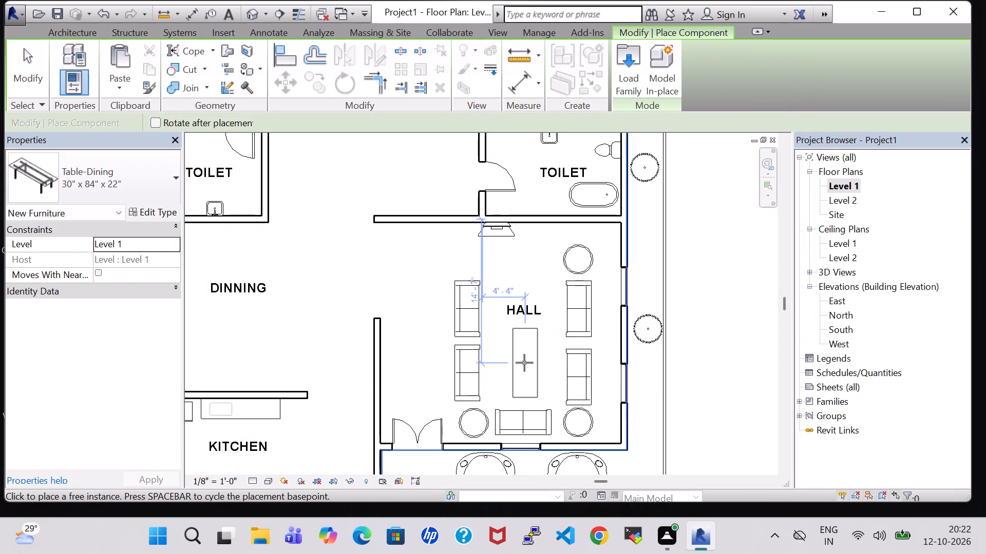
click(524, 363)
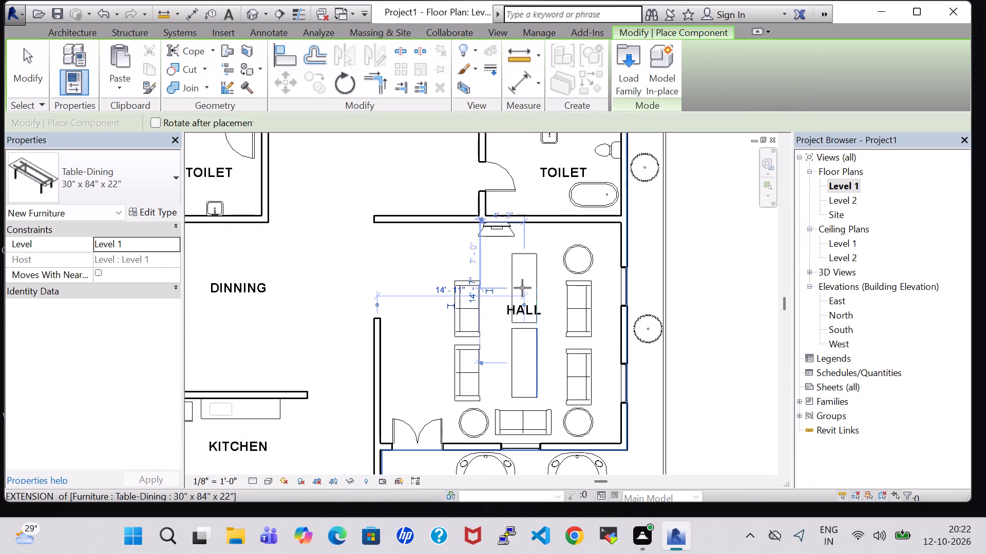
Place a second 30" x 84" x 22" Table-Dining vertically over the HALL label, directly above and in line with the first one.
click(522, 288)
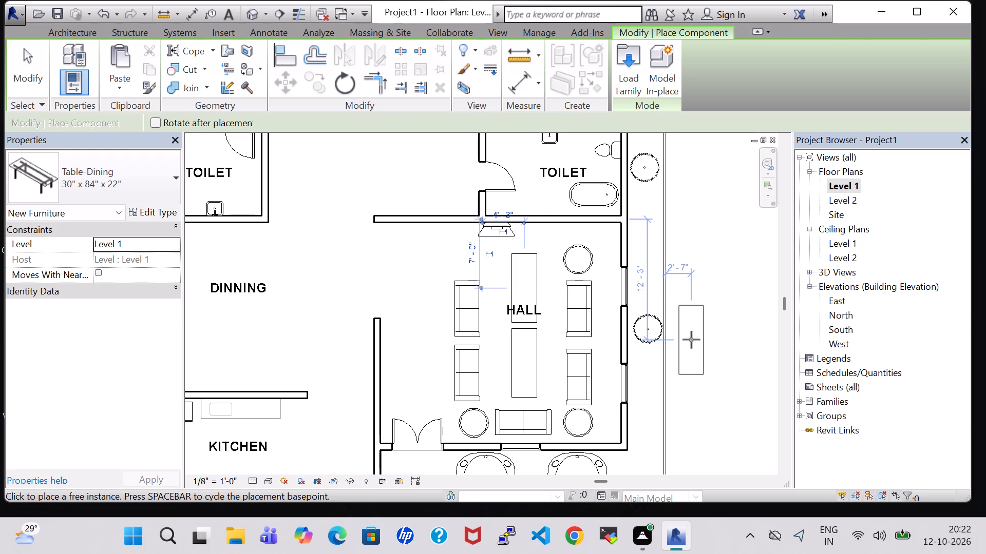
key(Escape)
key(Escape)
Nudge the hall's lower dining table down about 4" and the upper one down about 8".
click(529, 333)
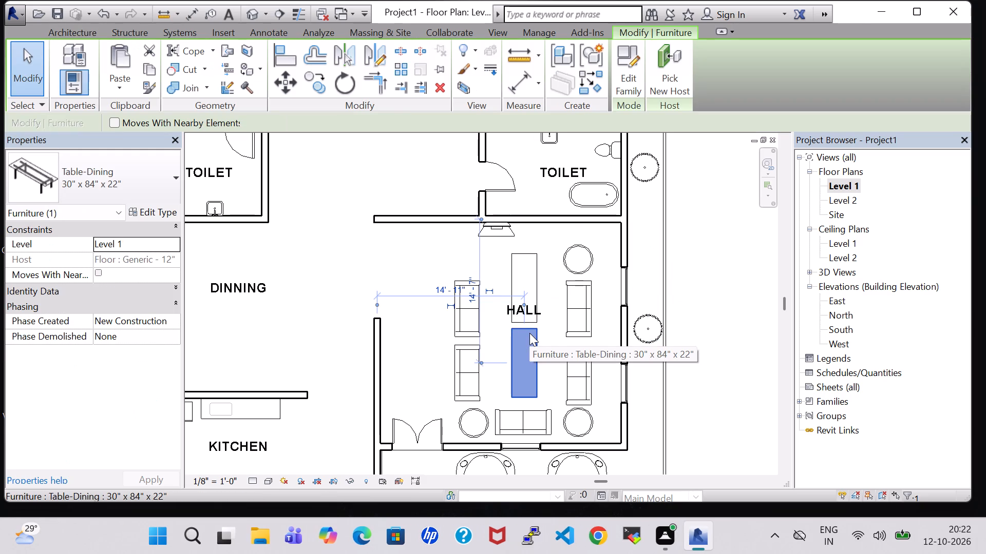
key(Down)
click(530, 250)
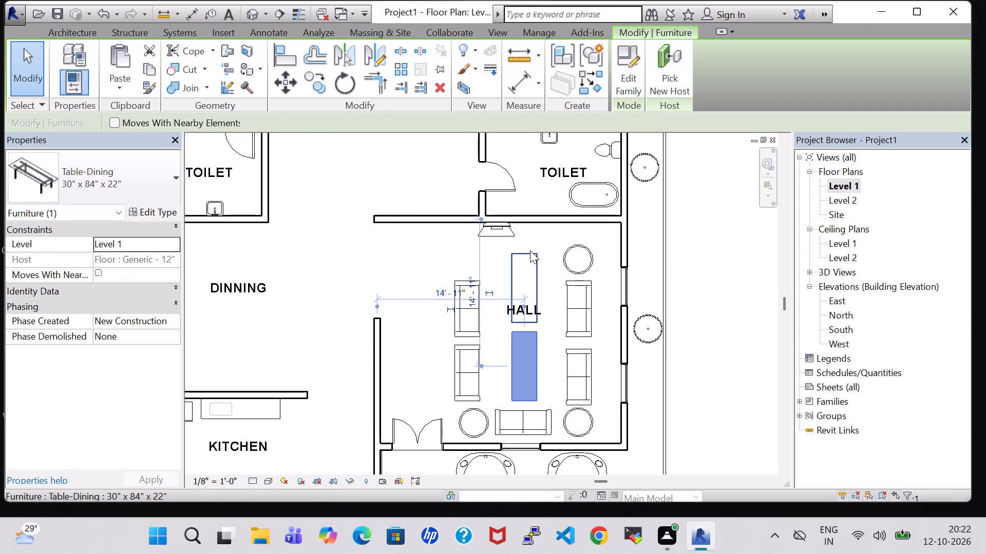
key(Down)
key(Down)
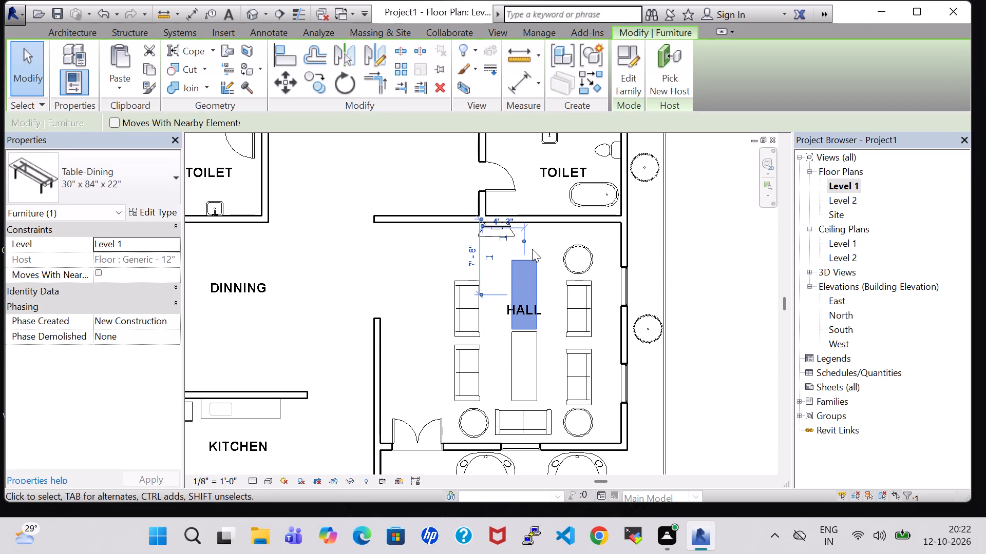
Nudge the 36" round table near the hall's upper corner about 8" up, toward the toilet wall.
click(580, 244)
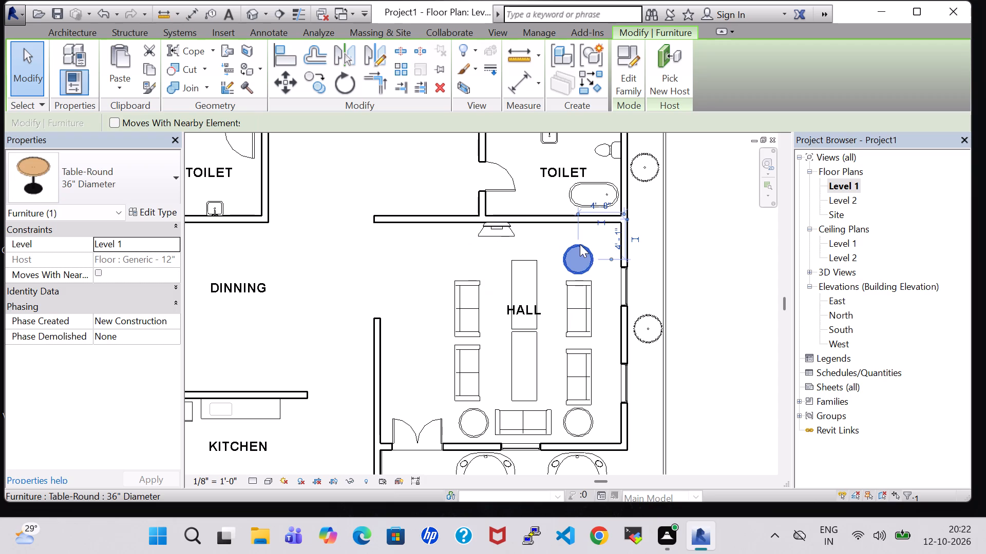
key(Up)
key(Up)
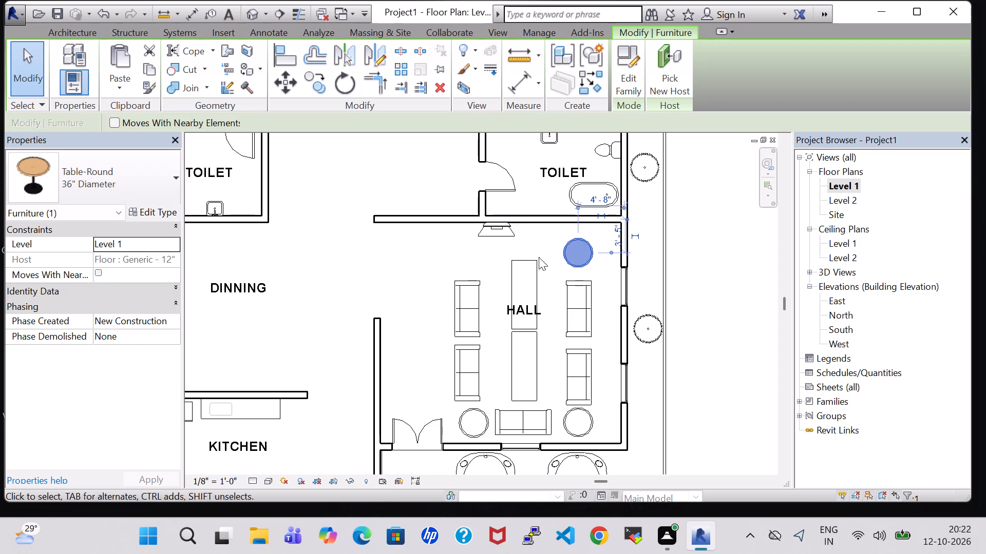
Nudge the upper sofa in each of the hall's two facing rows up by about 1'.
click(468, 308)
key(Up)
key(Up)
key(Up)
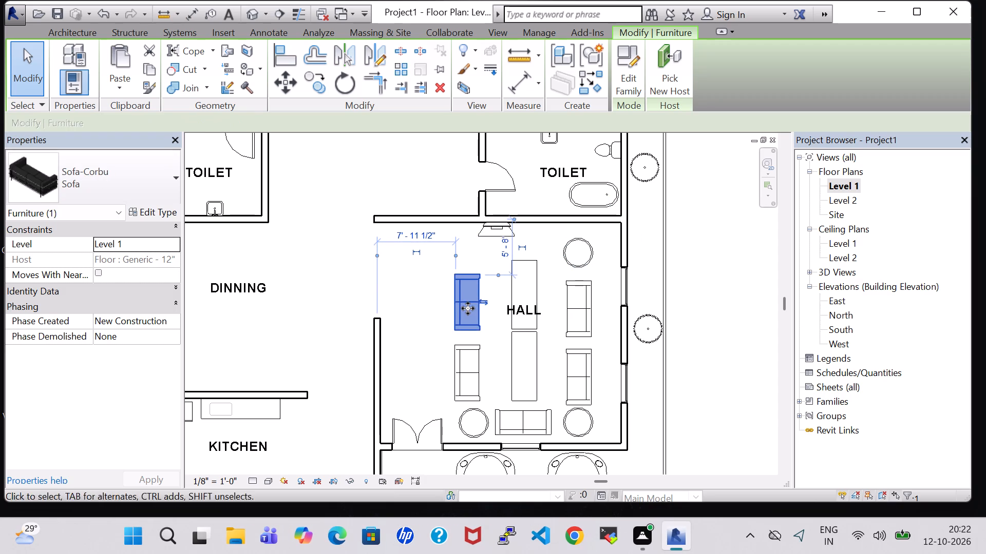
click(575, 311)
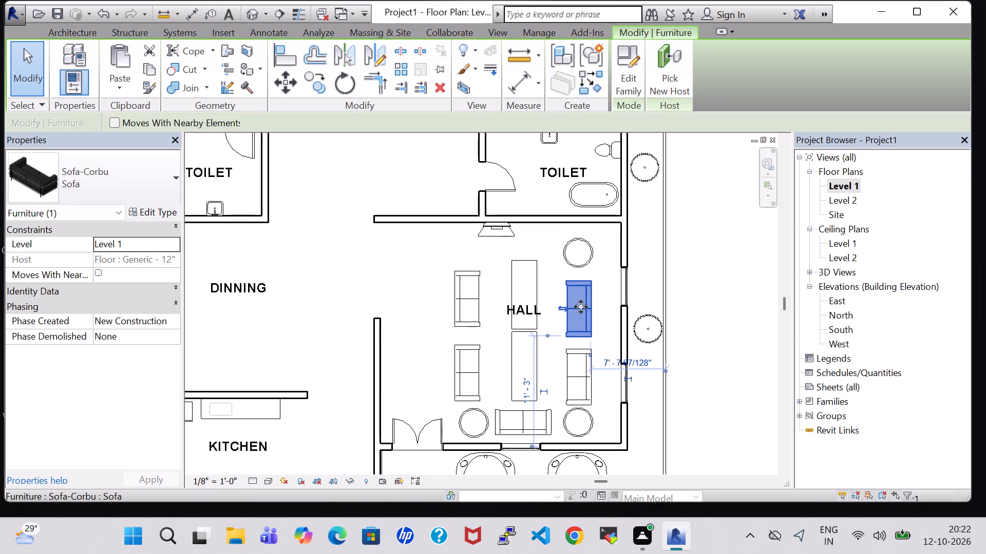
key(Up)
key(Up)
key(Up)
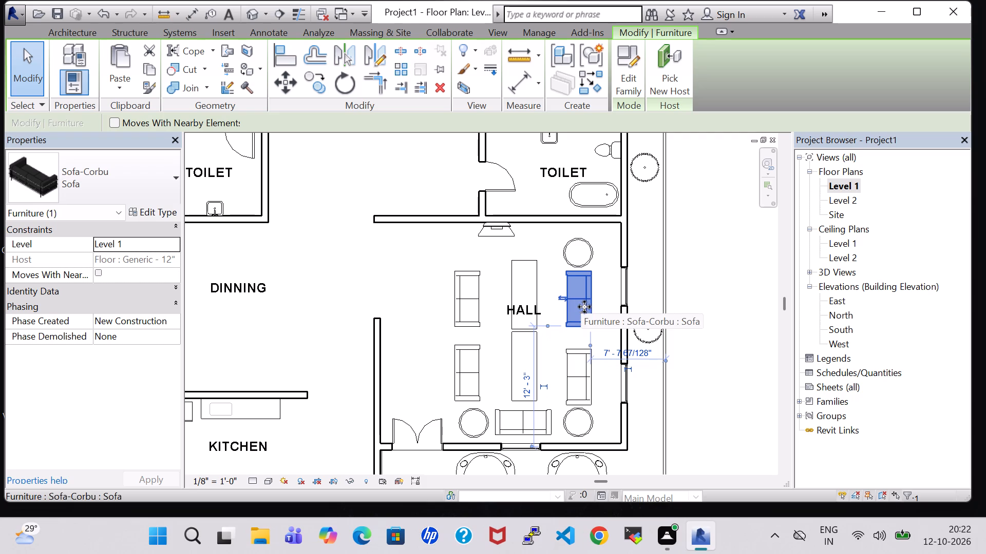
click(606, 374)
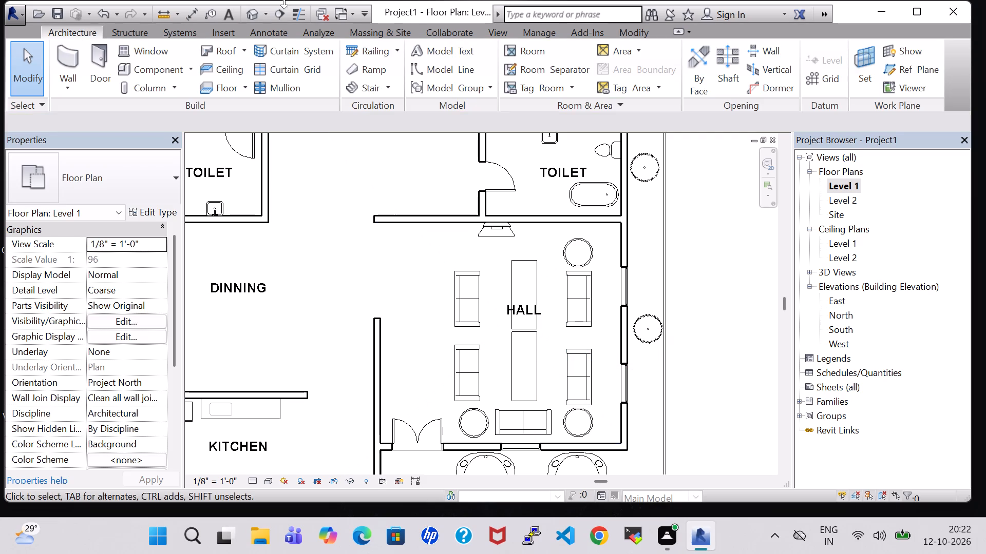
Check the hall's sofas and tables in the 3D view, and return to the Level 1 floor plan.
click(256, 18)
scroll(619, 251, down, 3)
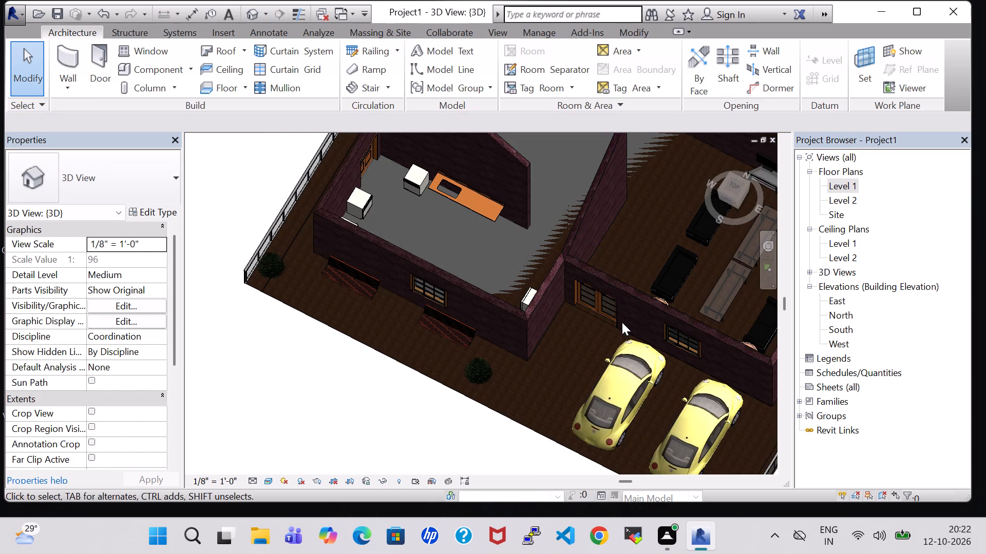
shift+middle_drag(593, 333, 584, 331)
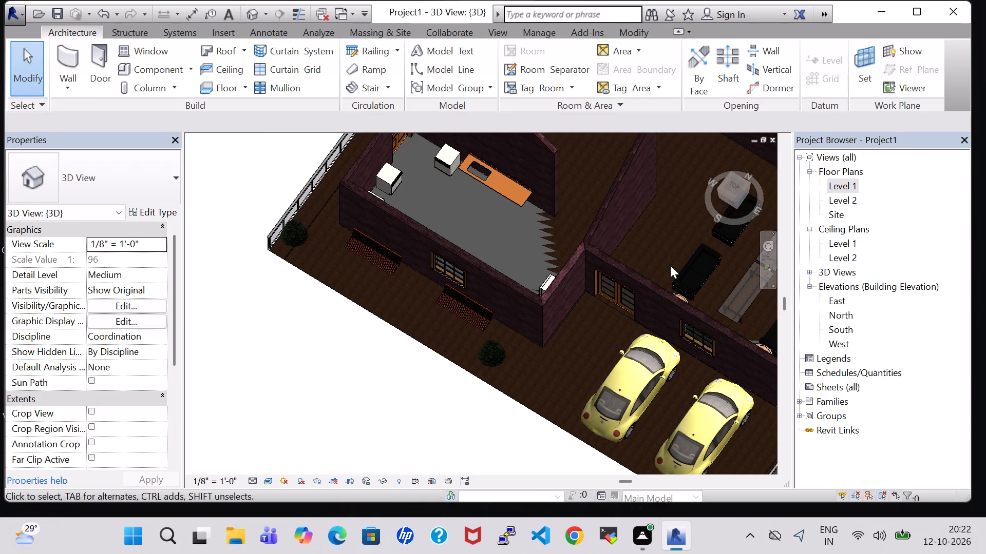
middle_drag(670, 265, 500, 250)
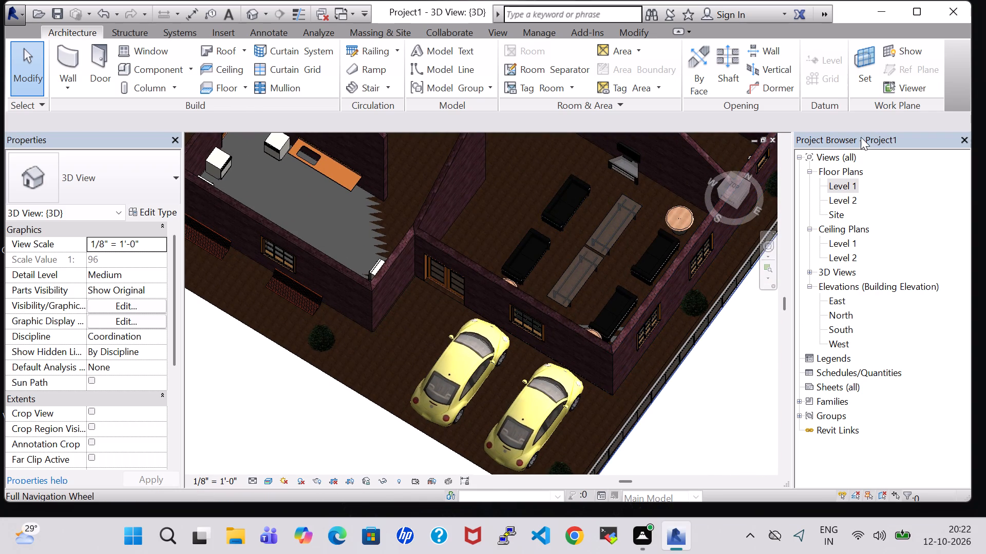
double_click(844, 180)
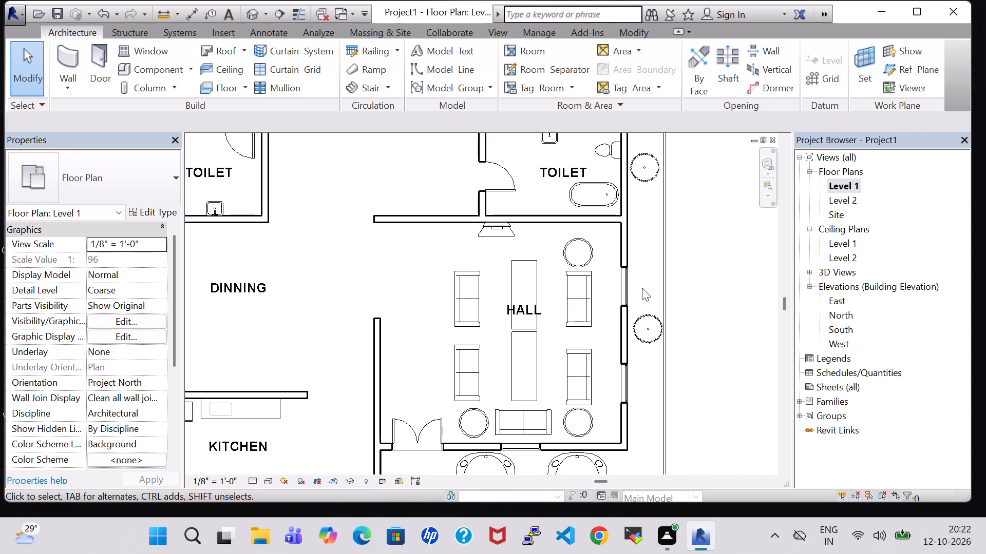
Nudge the upper sofa in the row along the hall's exterior window wall down slightly.
scroll(675, 299, down, 1)
middle_drag(675, 299, 712, 308)
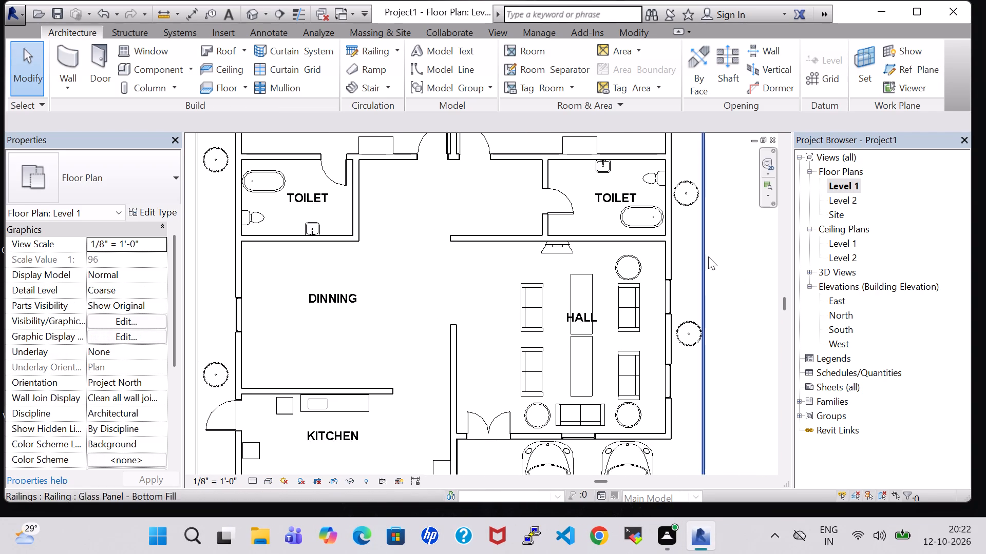
click(629, 301)
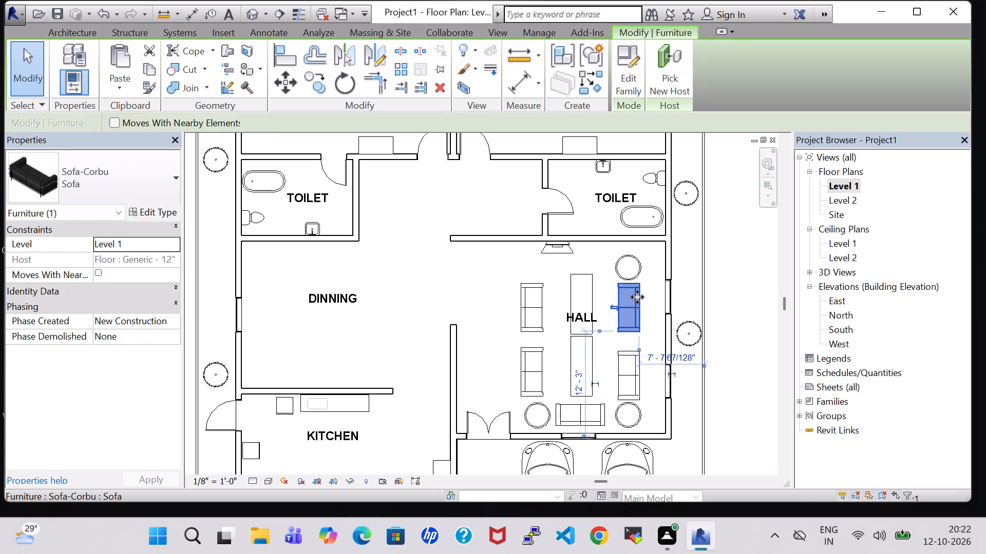
key(Down)
click(733, 306)
Load the Table-Dining Round w Chairs family from the Tables folder of the Furniture library.
middle_drag(733, 306, 787, 308)
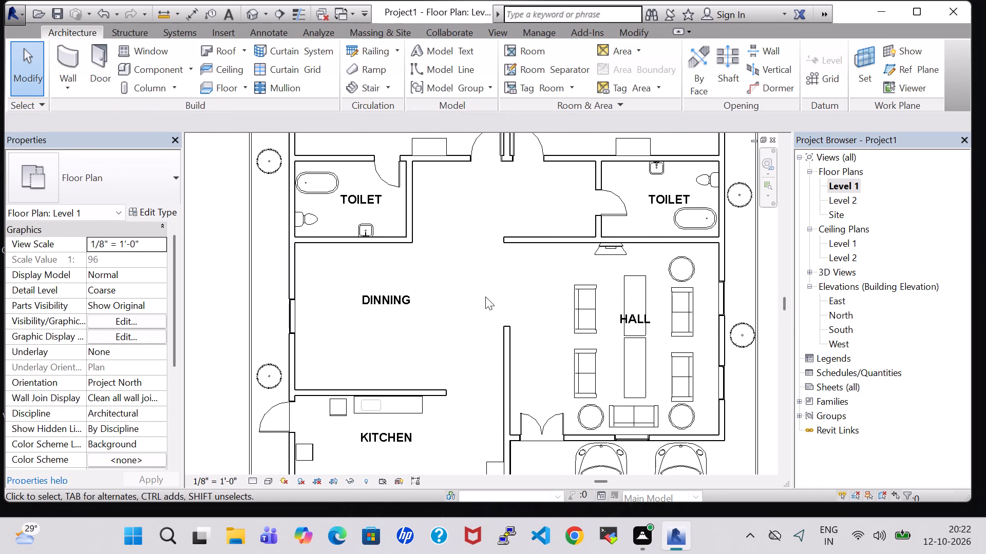
middle_click(500, 291)
scroll(524, 304, down, 2)
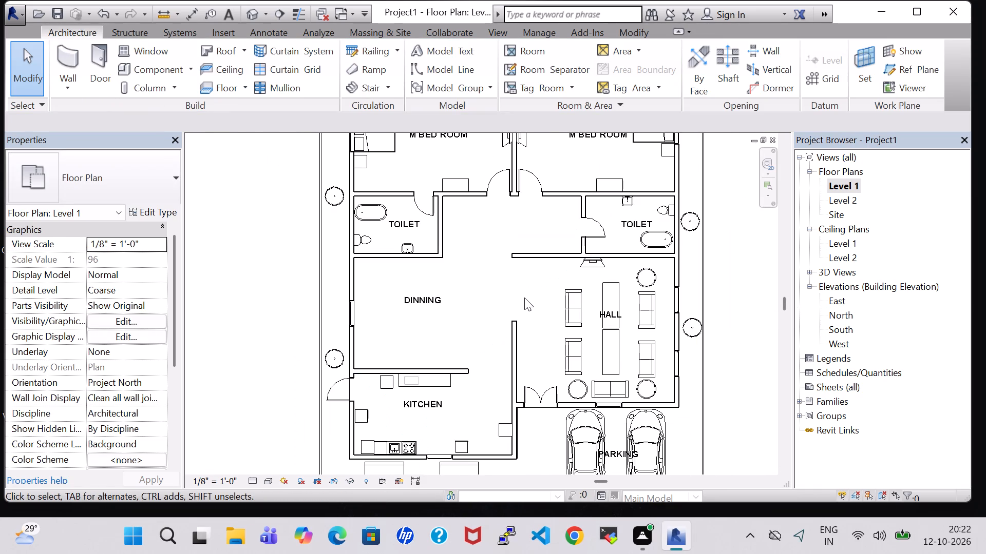
scroll(524, 298, down, 2)
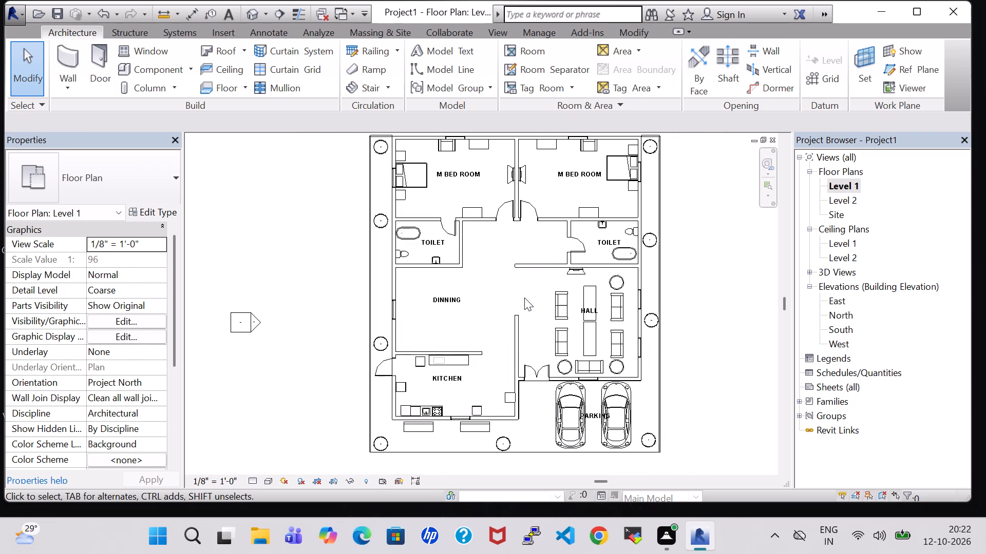
middle_drag(524, 298, 559, 311)
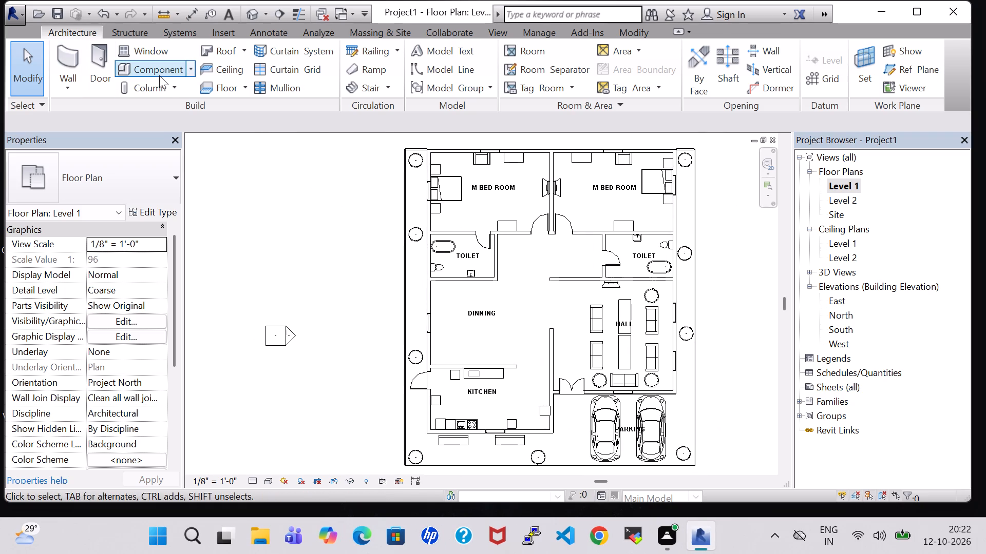
click(159, 75)
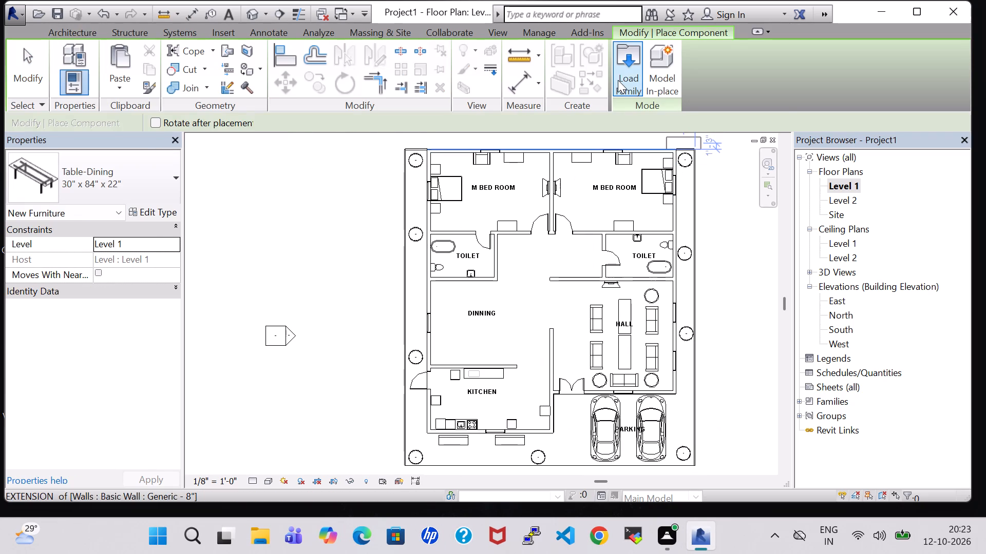
click(618, 80)
scroll(549, 202, down, 2)
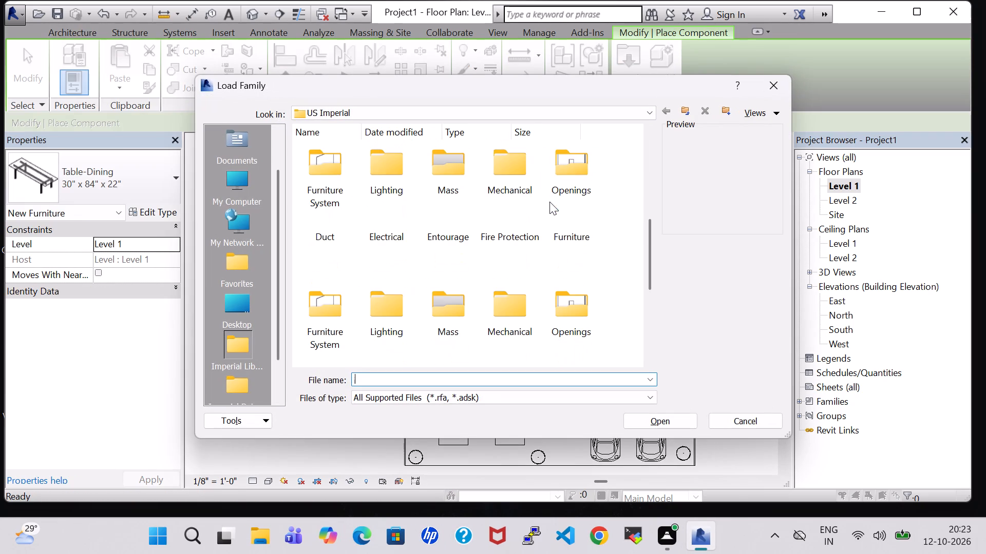
scroll(564, 192, up, 2)
scroll(563, 275, down, 1)
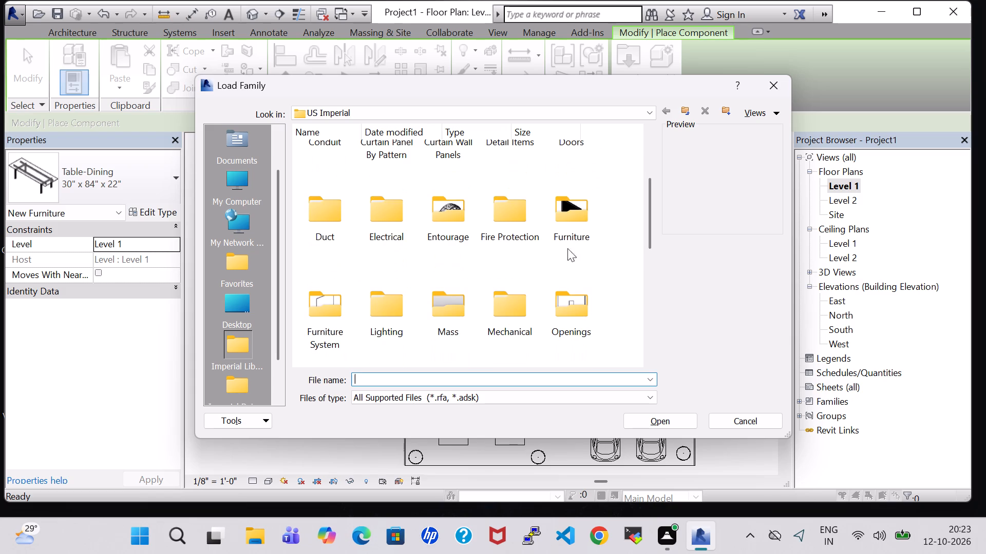
double_click(559, 220)
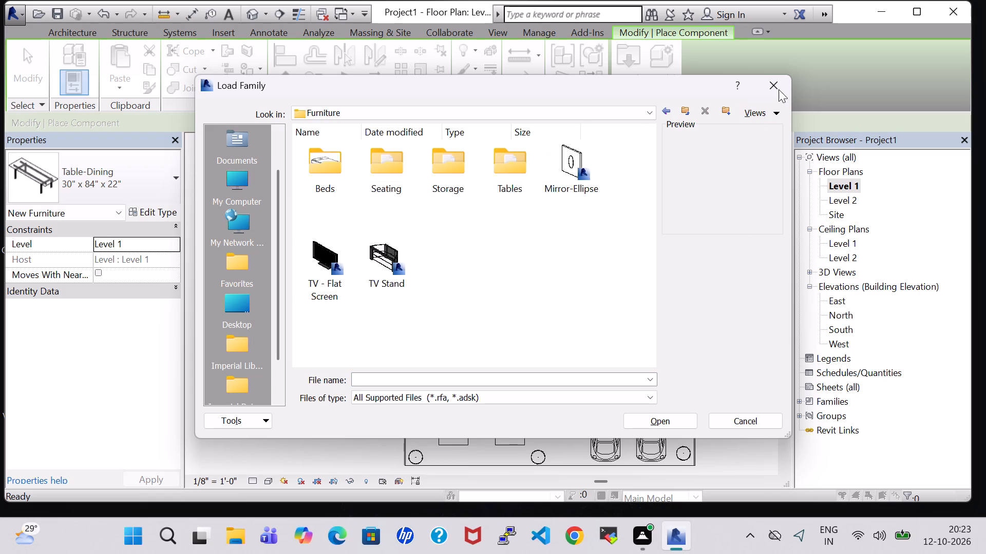
double_click(521, 175)
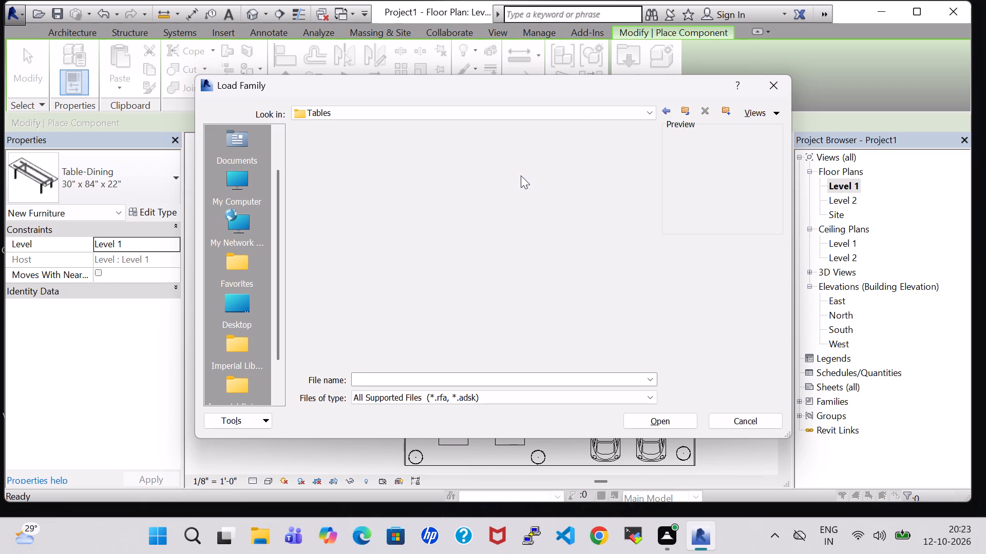
click(510, 166)
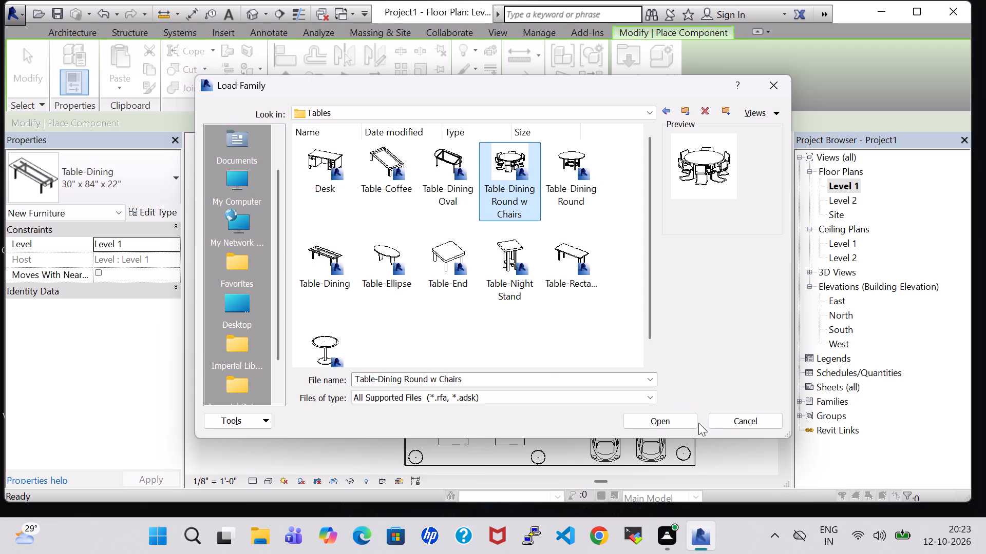
click(679, 414)
Place a 36" Diameter Table-Dining Round w Chairs in the dining room, between the exterior window and the DINNING label.
scroll(460, 328, up, 4)
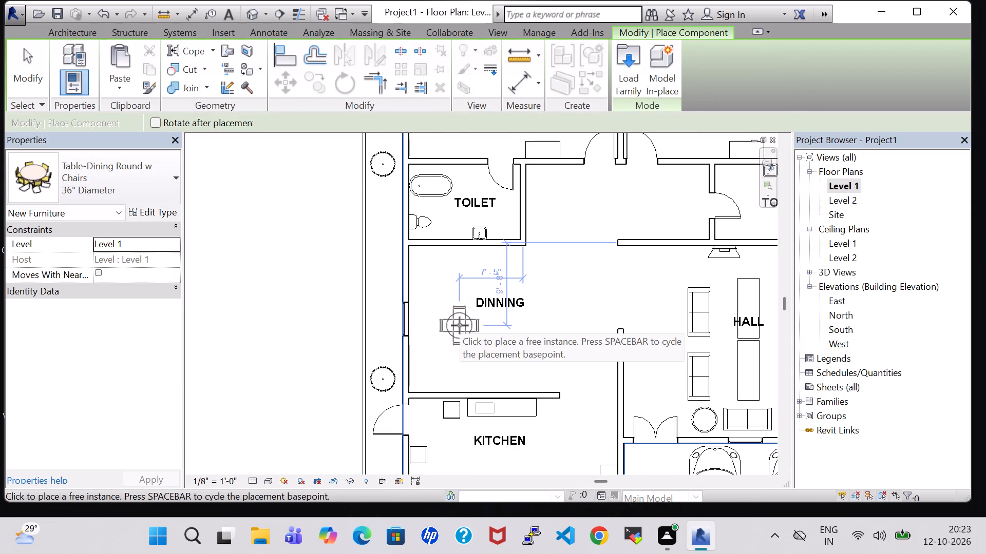
click(458, 315)
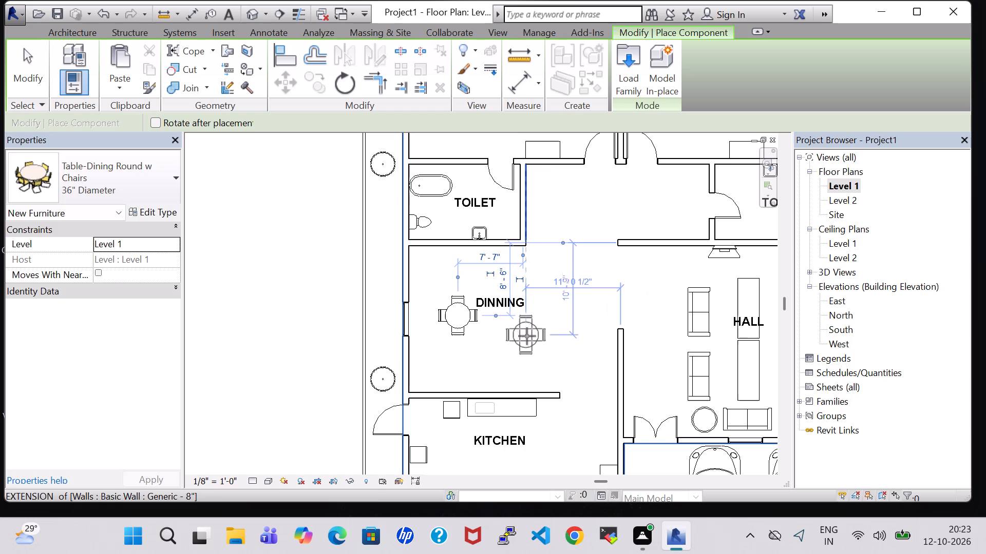
key(Escape)
key(Escape)
Change the type of the round dining table with chairs to 60" Diameter.
click(461, 310)
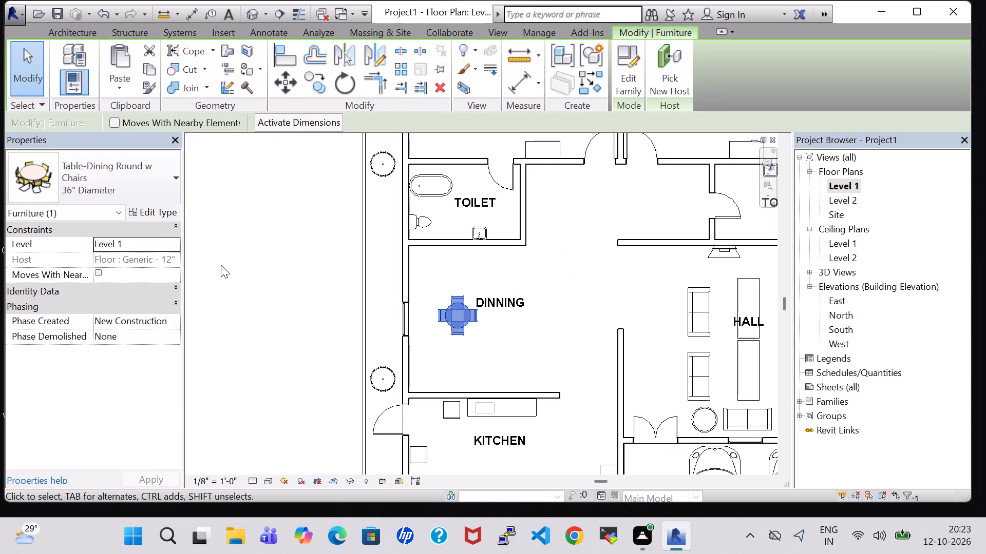
click(132, 184)
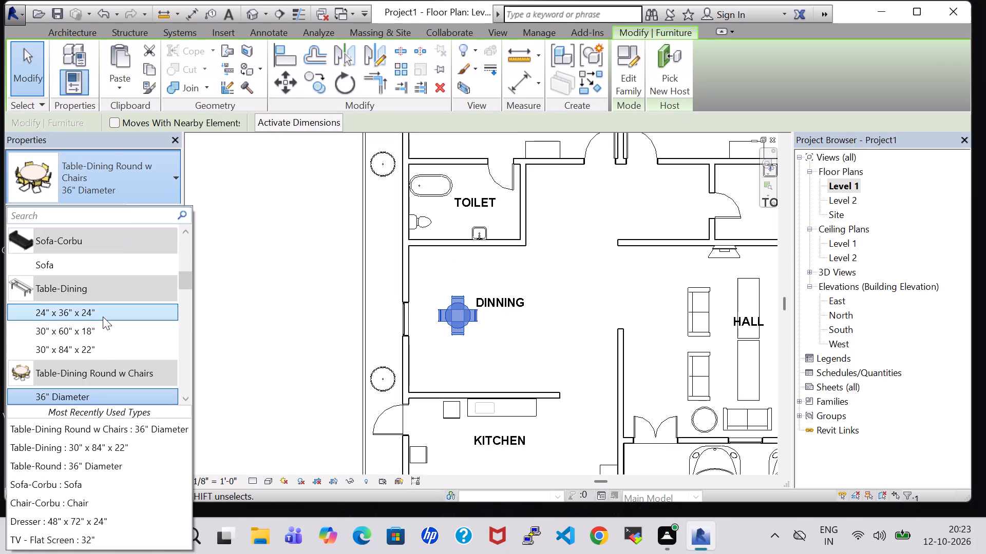
scroll(103, 343, down, 1)
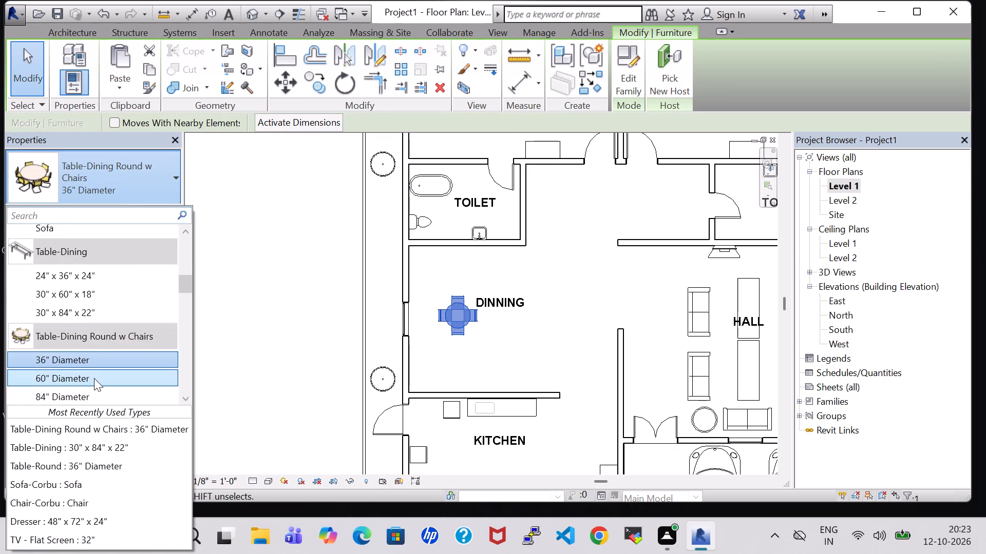
click(94, 378)
click(257, 320)
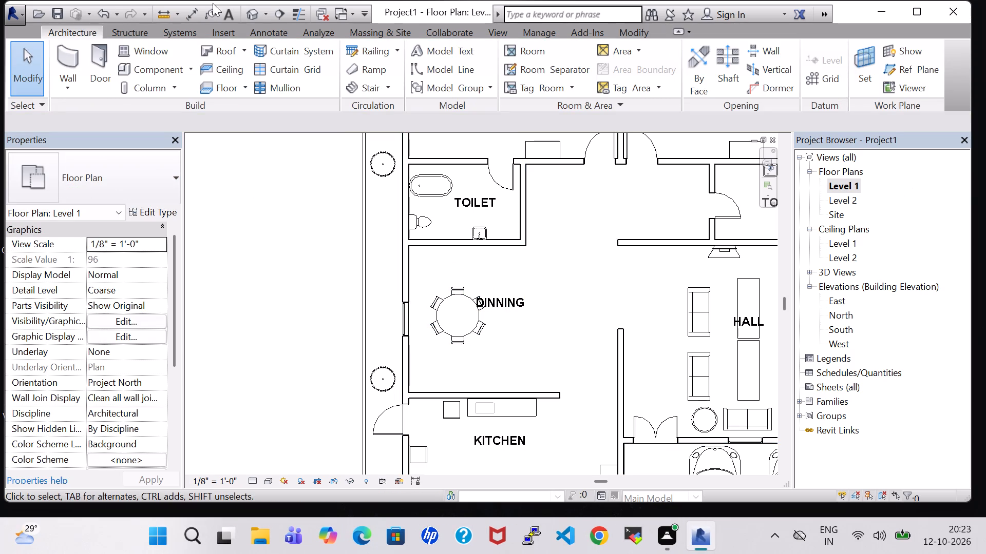
Review the dining table and the overall furnished house layout in the 3D view.
click(256, 16)
scroll(525, 221, down, 3)
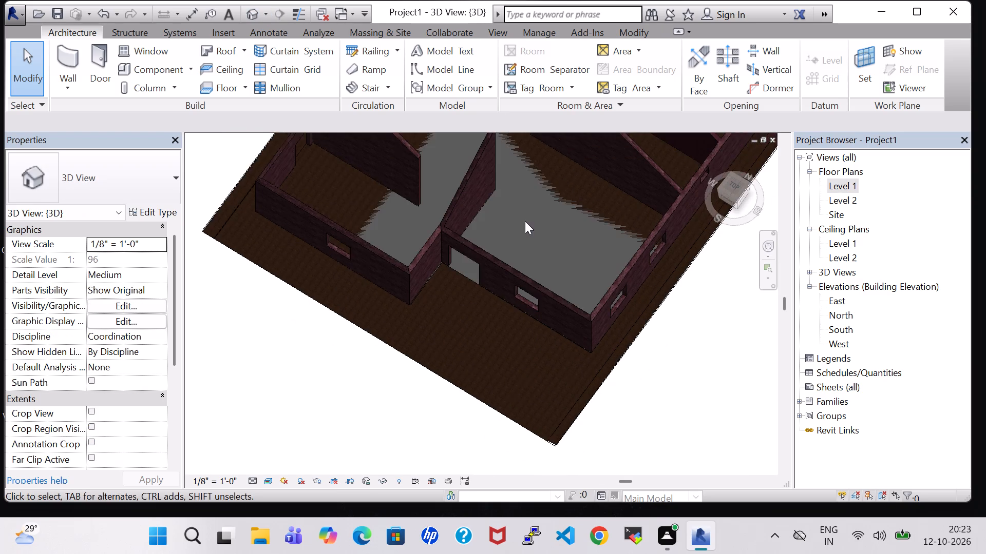
scroll(525, 221, down, 2)
middle_drag(546, 214, 514, 300)
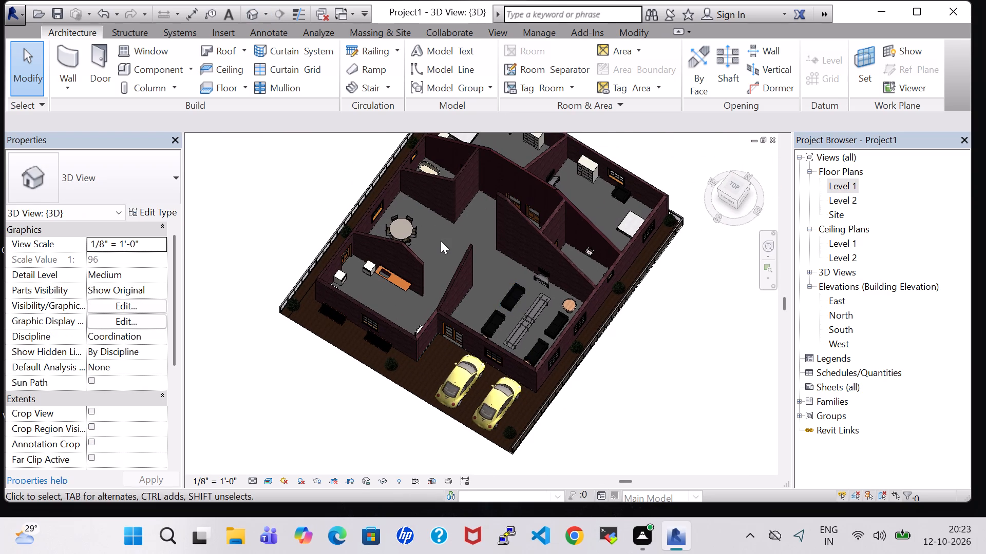
middle_drag(440, 240, 423, 249)
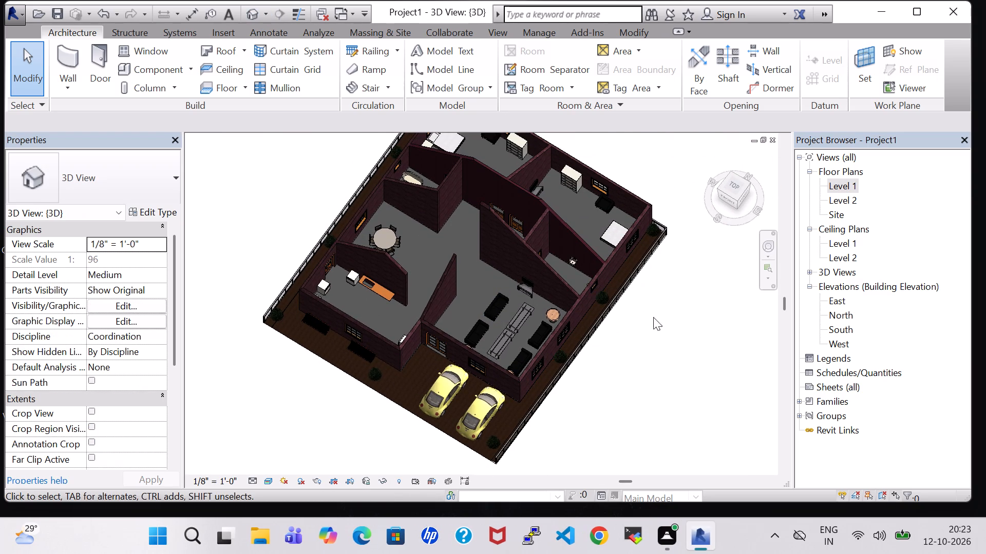
Return to the Level 1 floor plan and shift the DINNING room tag sideways so it clears the round dining table.
shift+middle_drag(655, 322, 547, 328)
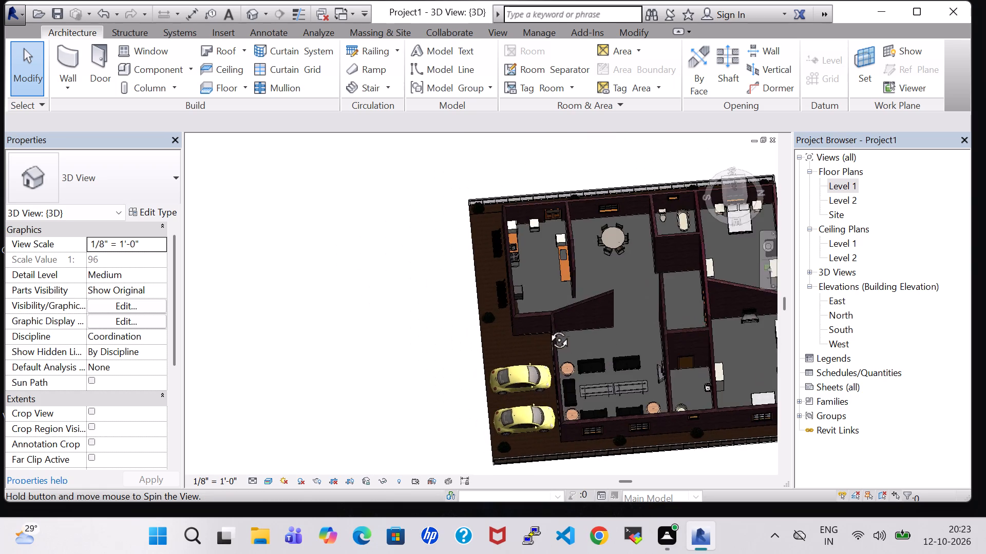
shift+middle_drag(547, 328, 532, 321)
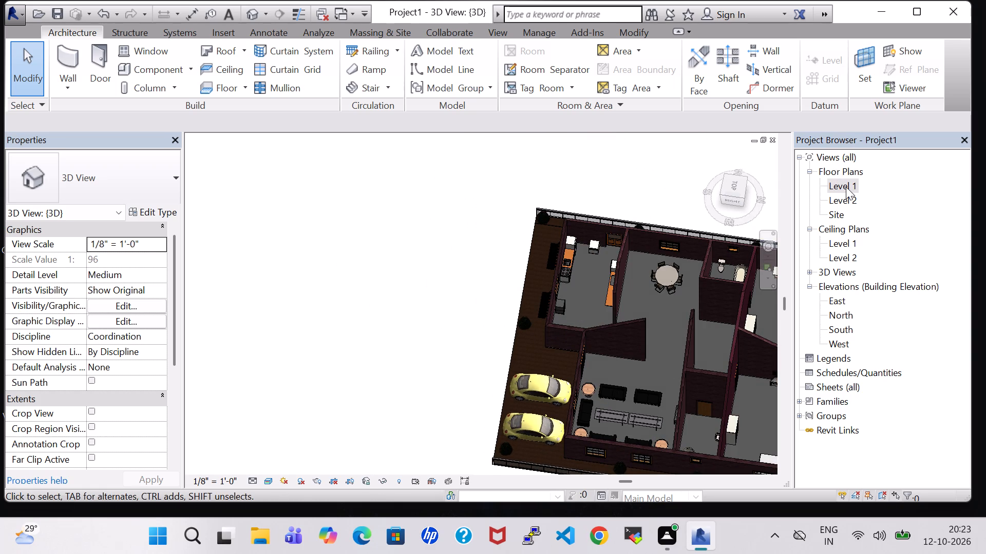
double_click(846, 187)
scroll(726, 203, down, 1)
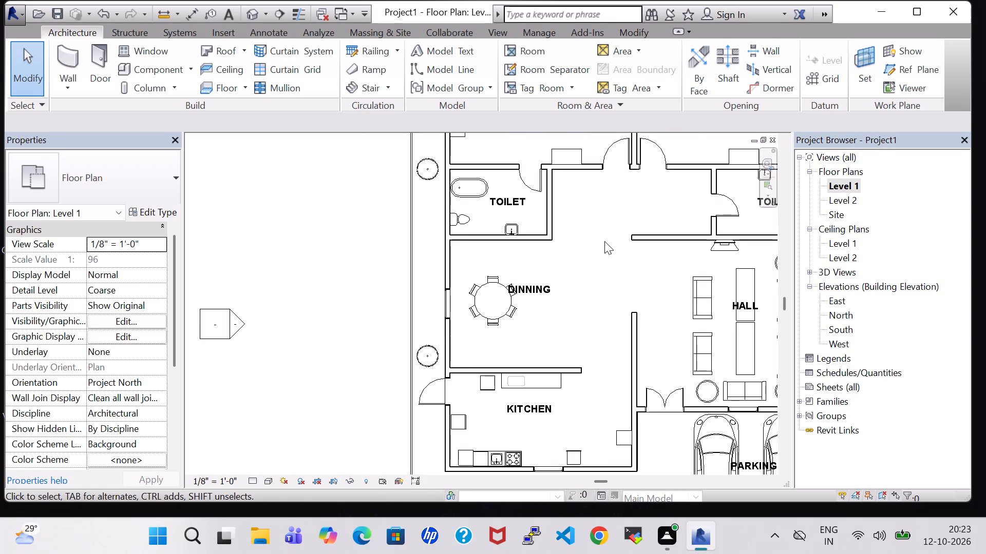
scroll(604, 241, down, 3)
click(561, 273)
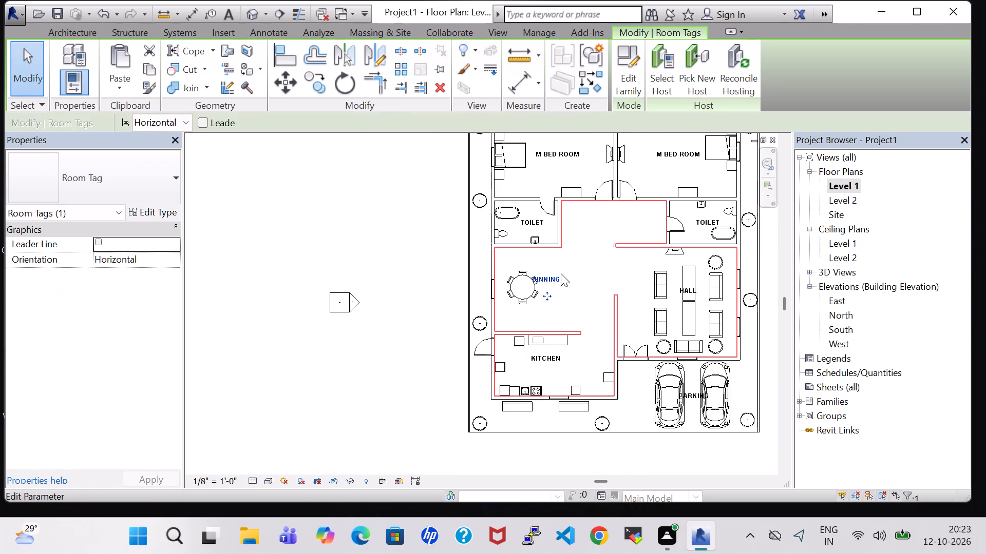
key(Right)
key(Right)
key(Right)
key(Right)
key(Right)
key(Up)
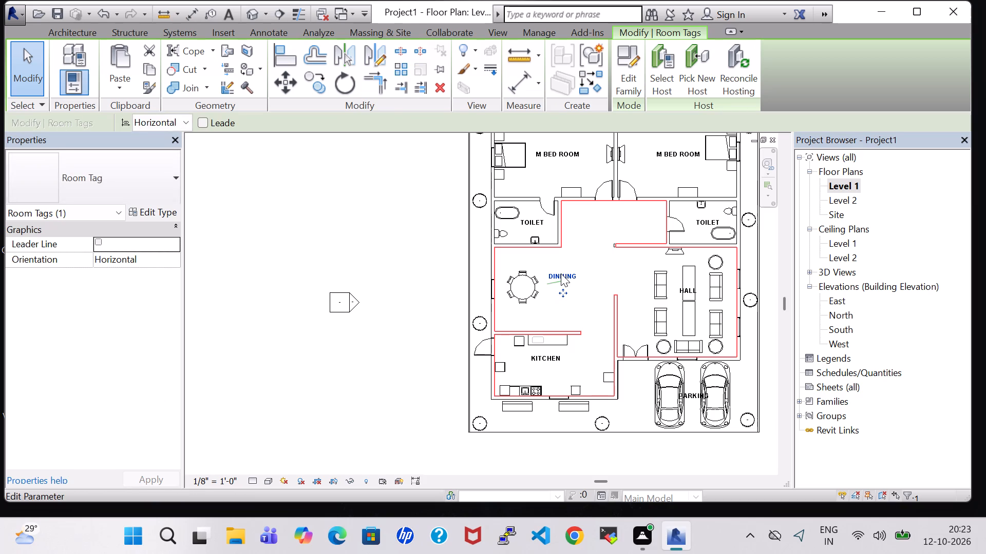
key(Down)
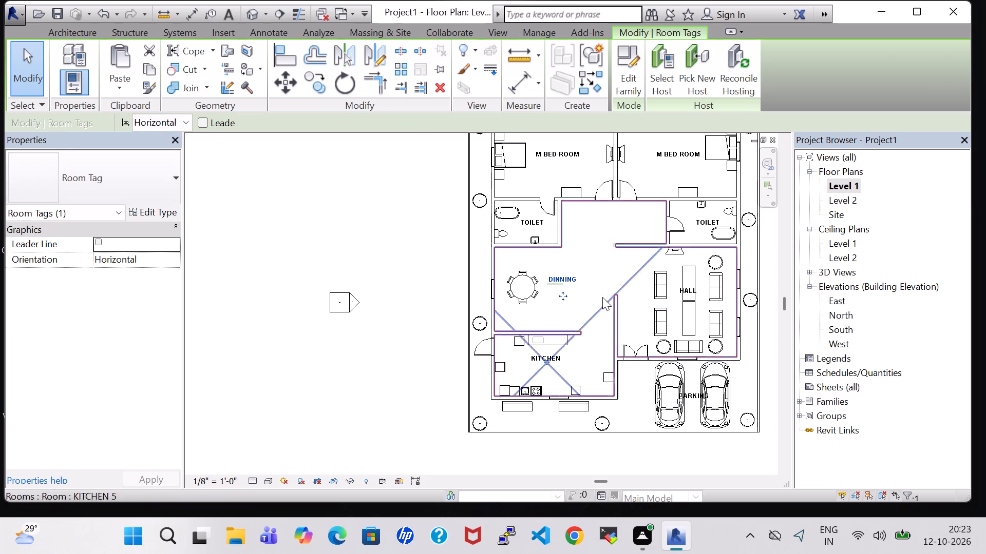
click(362, 210)
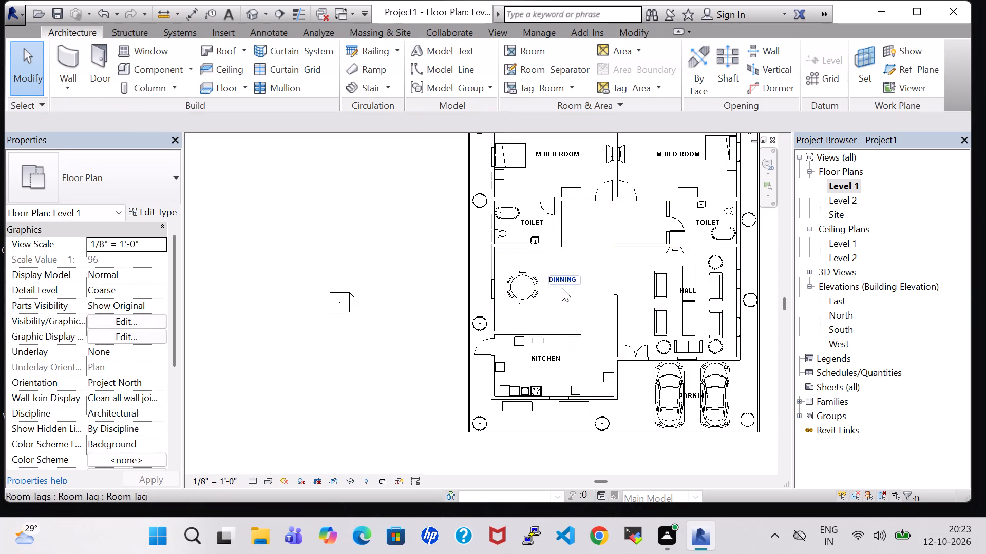
Load the Sink Vanity-Round family from the Plumbing library's Architectural, Fixtures, Sinks folder.
click(154, 68)
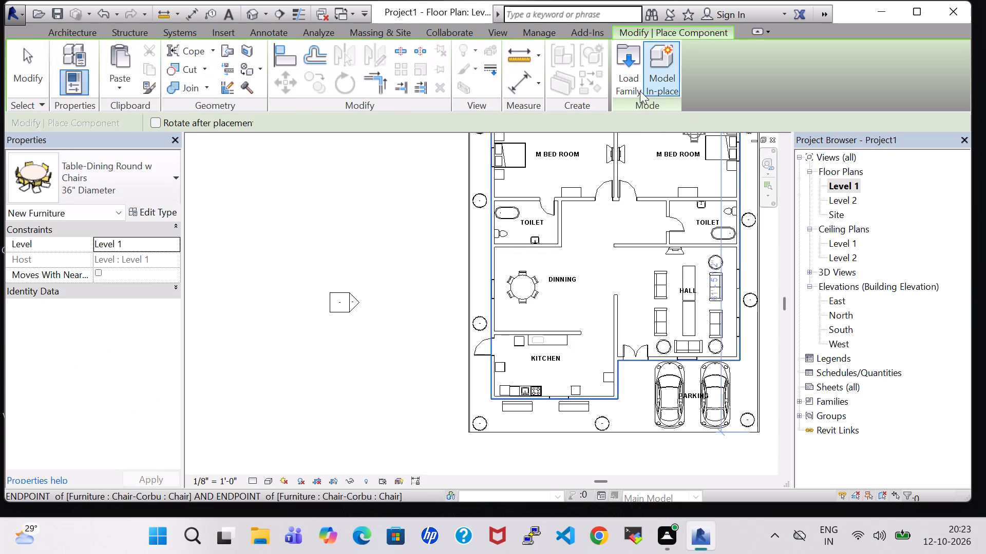
click(631, 88)
scroll(387, 235, down, 1)
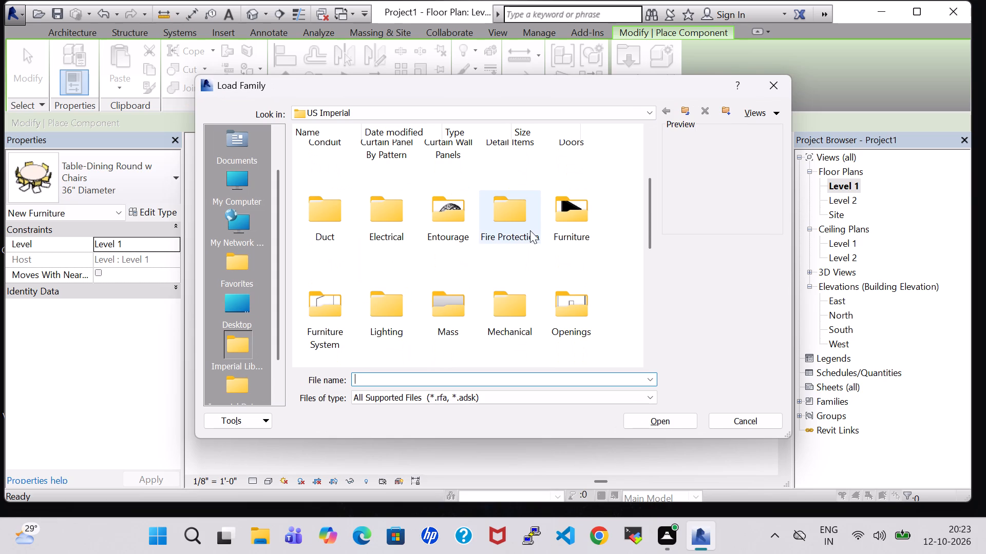
double_click(562, 214)
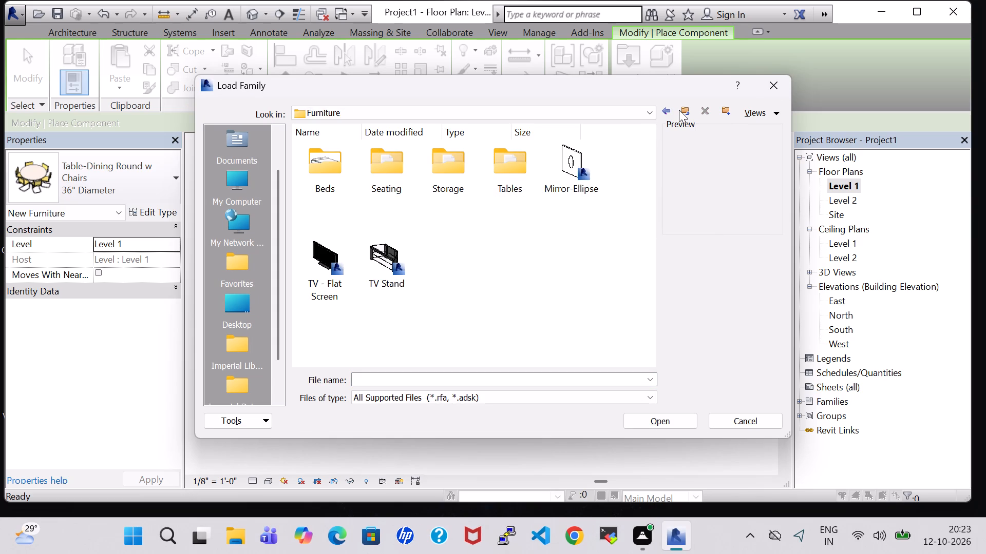
click(666, 113)
scroll(384, 216, down, 4)
scroll(384, 217, up, 1)
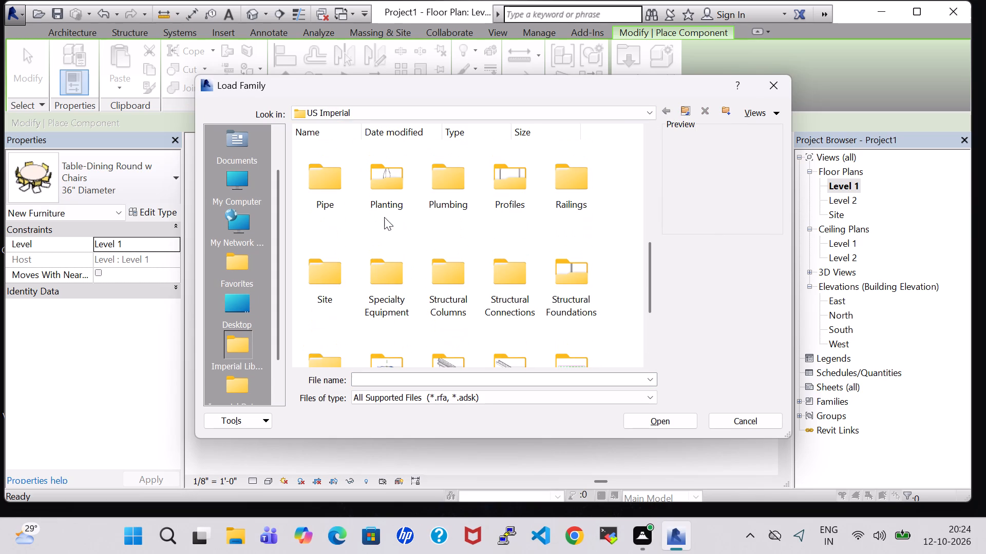
double_click(444, 195)
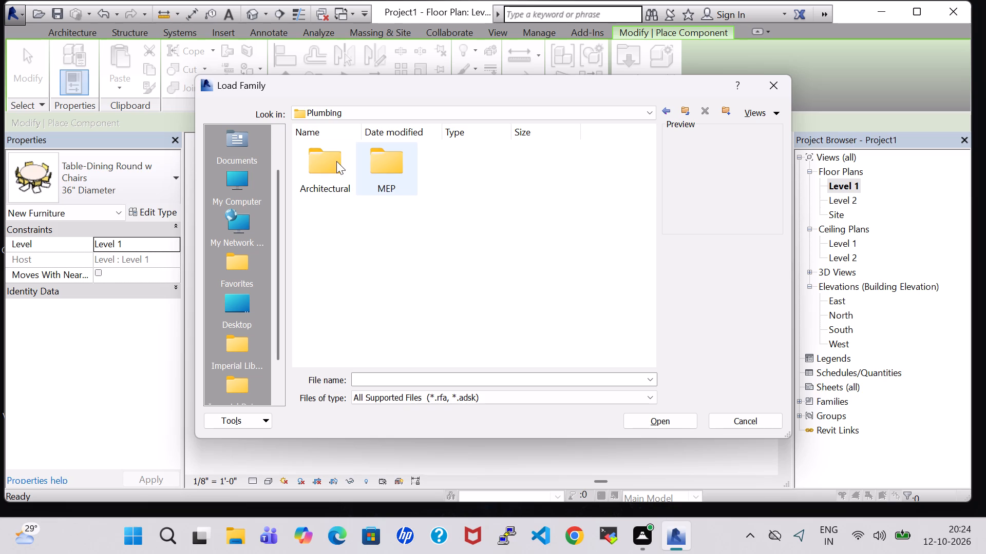
double_click(336, 161)
double_click(380, 165)
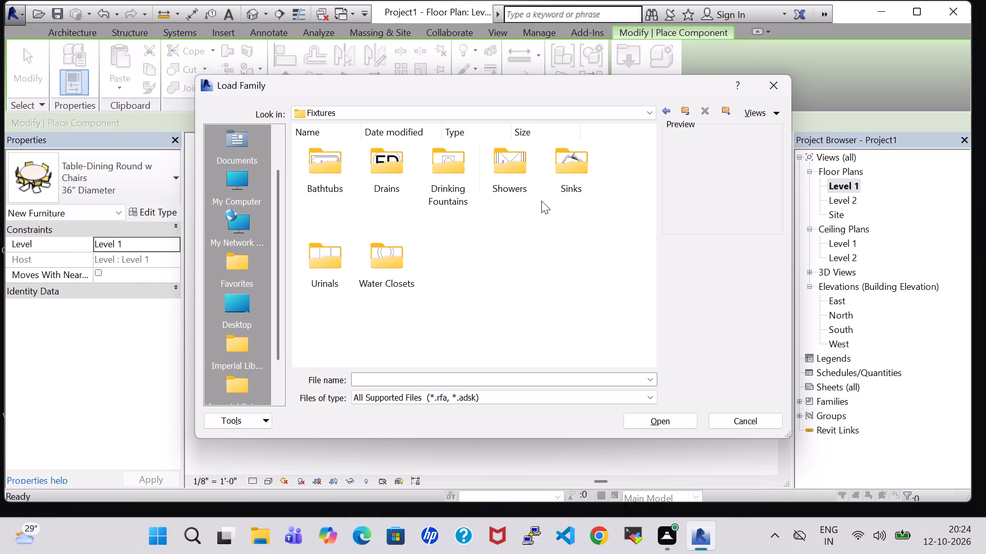
double_click(585, 191)
double_click(578, 186)
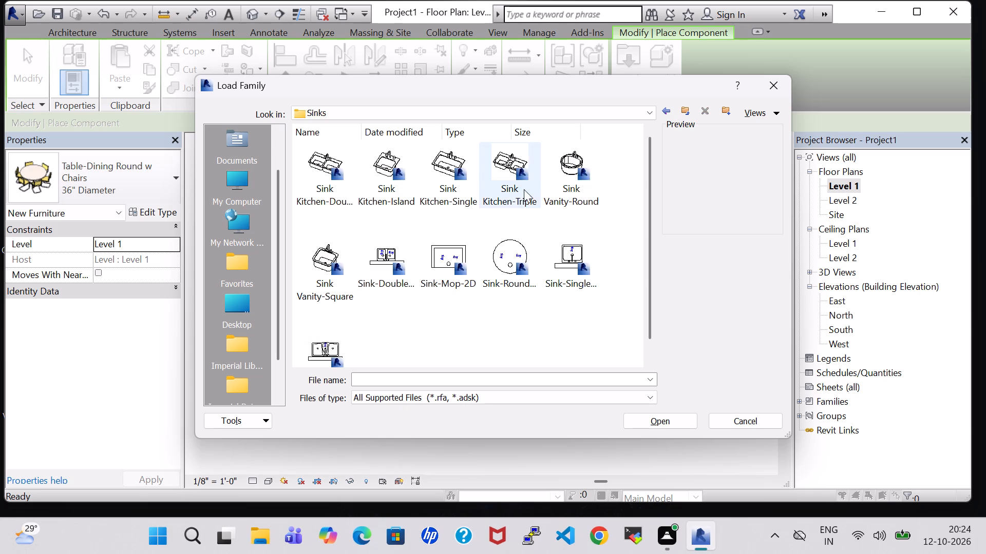
click(571, 170)
click(652, 422)
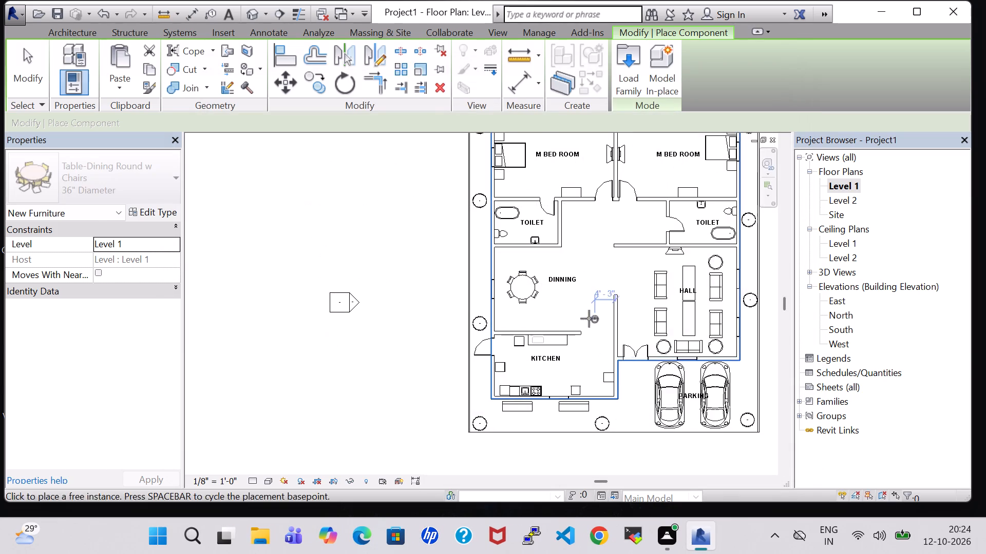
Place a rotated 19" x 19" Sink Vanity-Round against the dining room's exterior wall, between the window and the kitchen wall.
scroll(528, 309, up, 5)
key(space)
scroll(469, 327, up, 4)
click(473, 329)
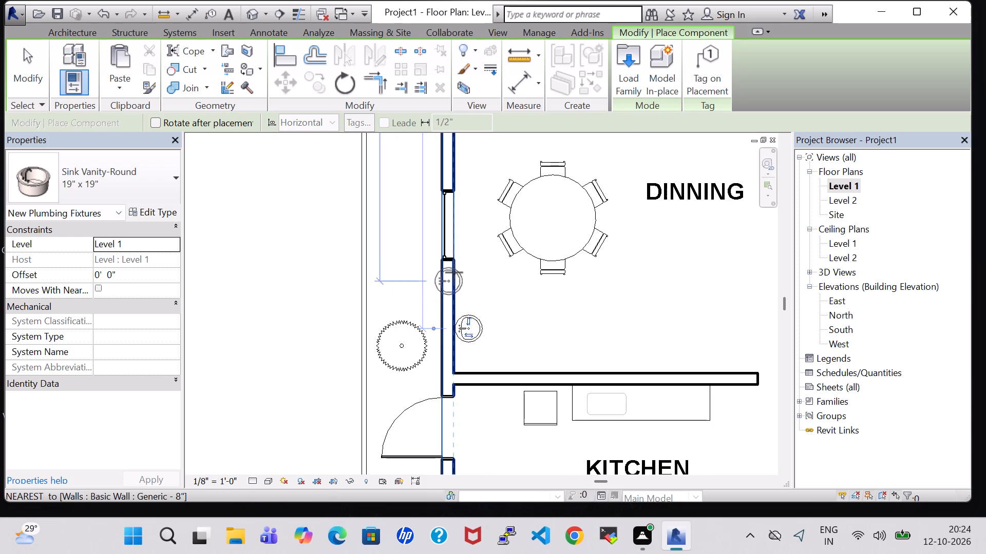
Place a 19" x 19" Sink Vanity-Round against the dining room's exterior wall, about 1'-11" from the toilet wall.
middle_drag(480, 279, 484, 361)
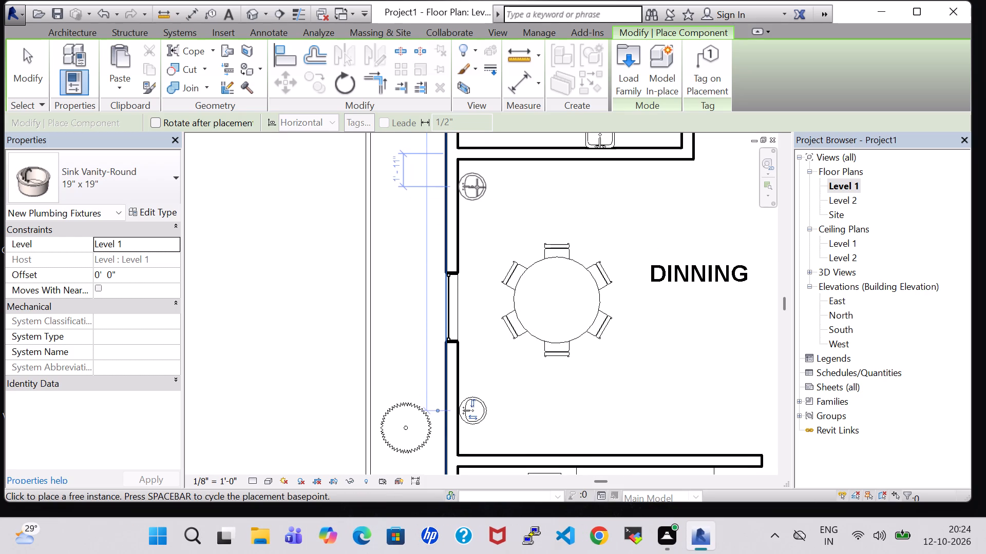
click(477, 187)
key(space)
key(Escape)
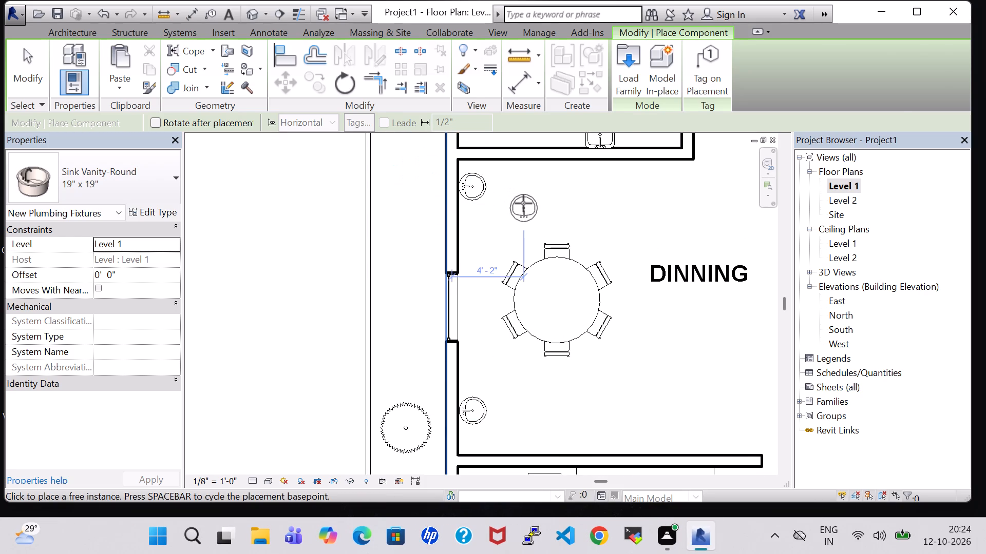
key(Escape)
Set the Offset of the vanity sink near the toilet wall to 2' 0".
click(475, 197)
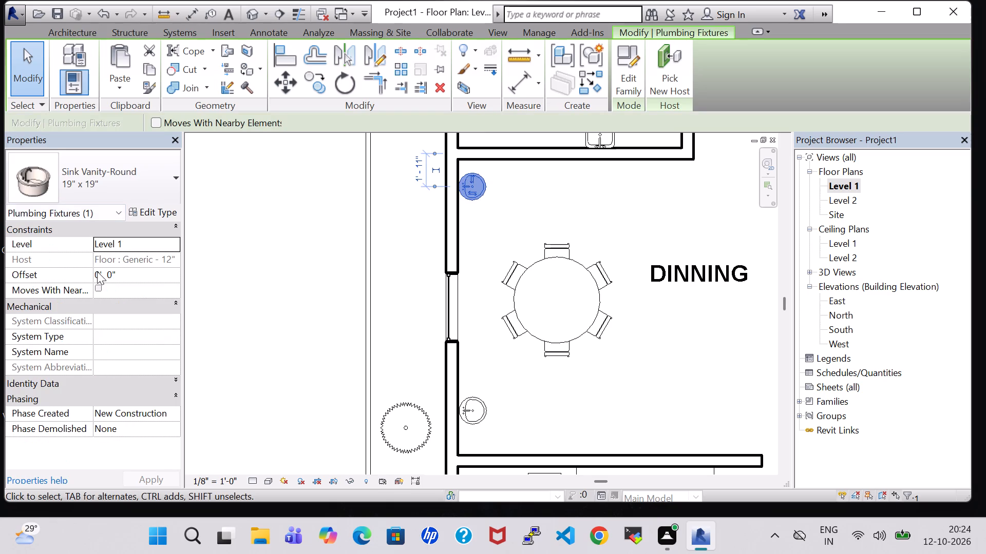
click(99, 274)
key(Right)
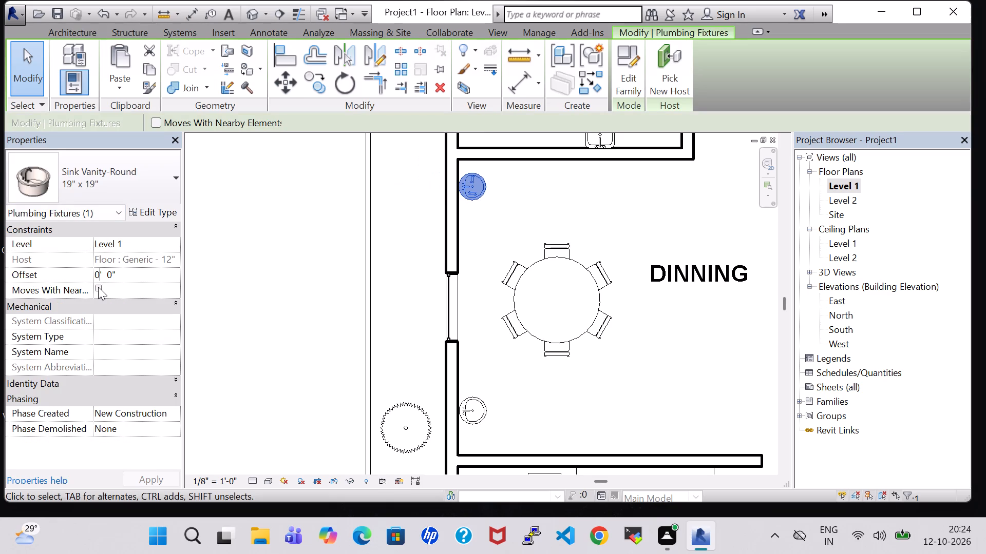
key(BackSpace)
key(2)
key(Return)
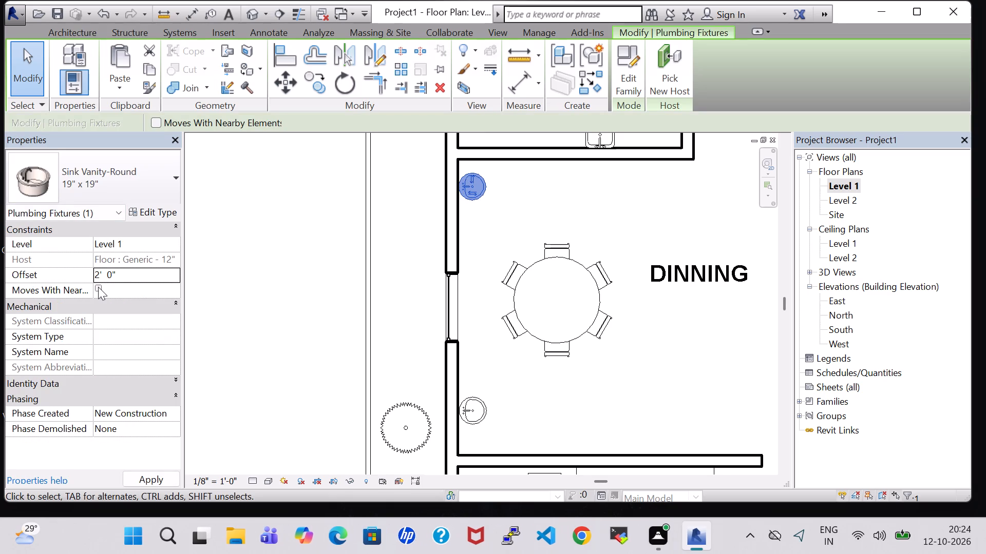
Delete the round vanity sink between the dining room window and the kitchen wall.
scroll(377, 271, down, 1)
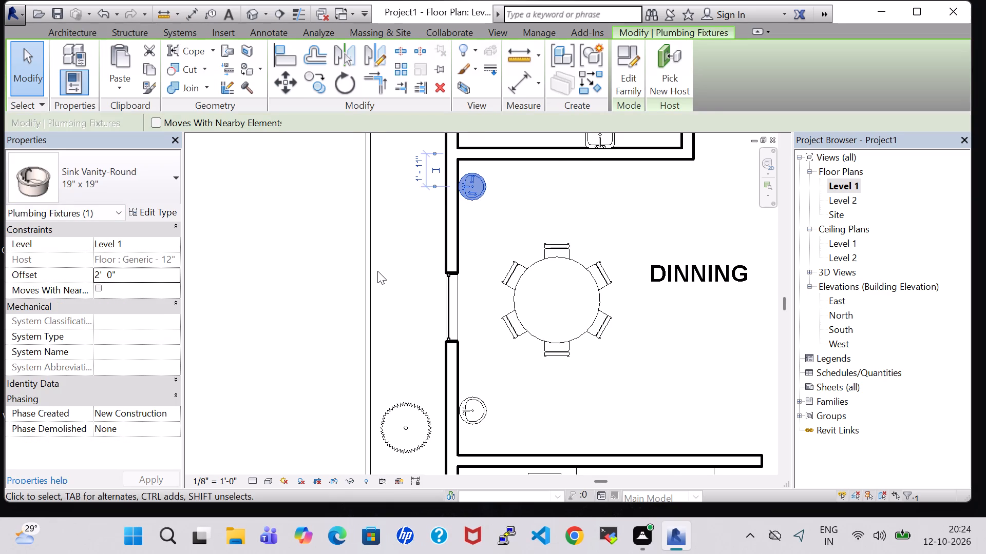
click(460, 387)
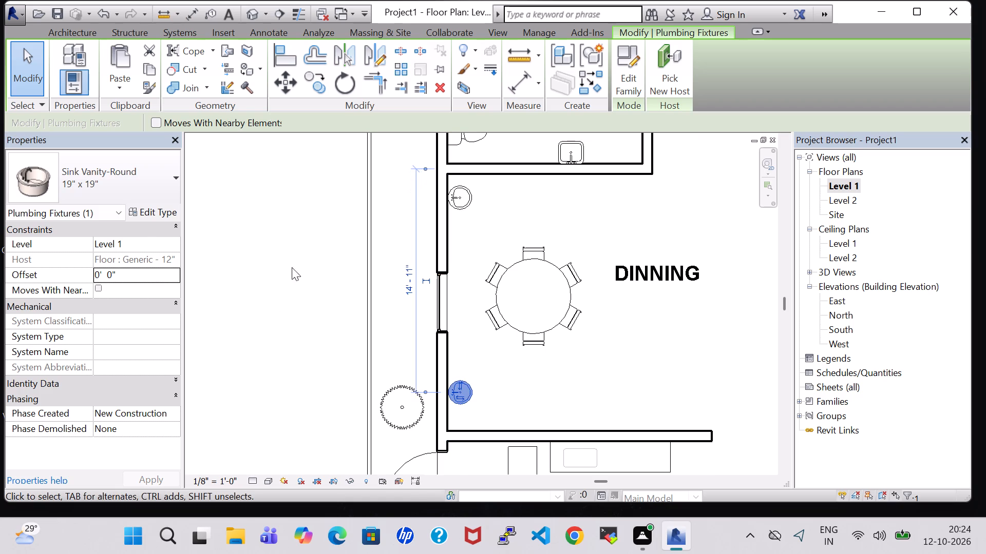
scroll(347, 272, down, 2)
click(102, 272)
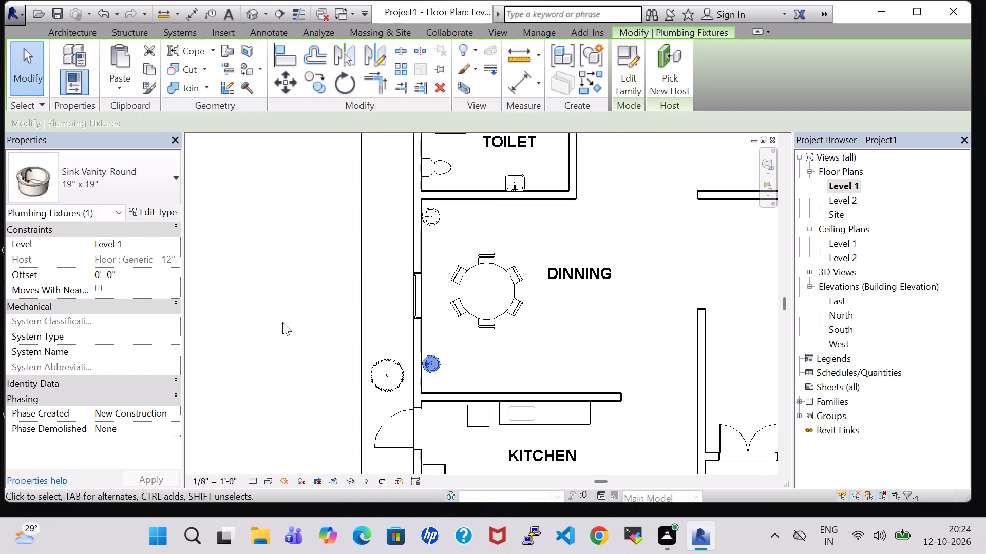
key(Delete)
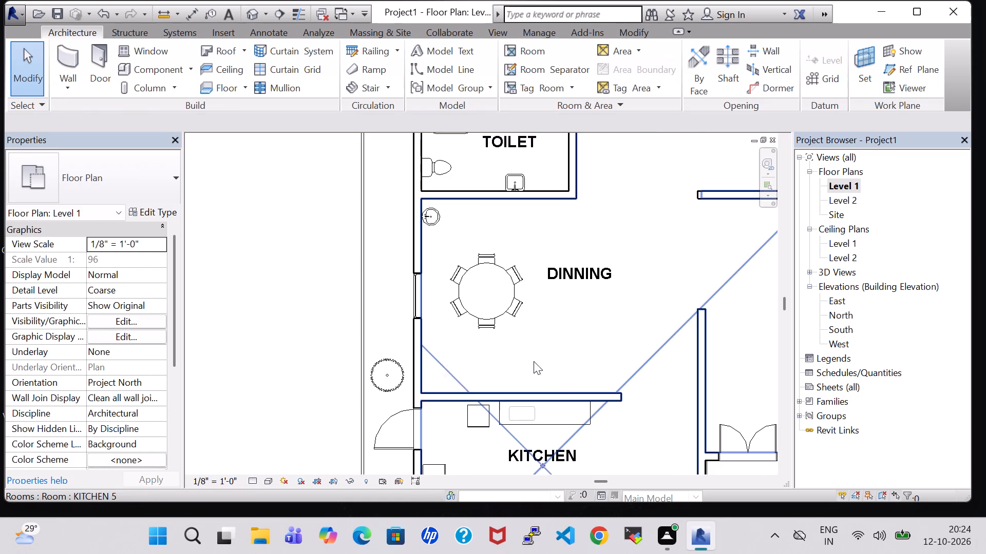
Load the Credenza family from the Storage folder of the US Imperial Furniture library.
scroll(556, 359, down, 2)
middle_drag(556, 359, 556, 371)
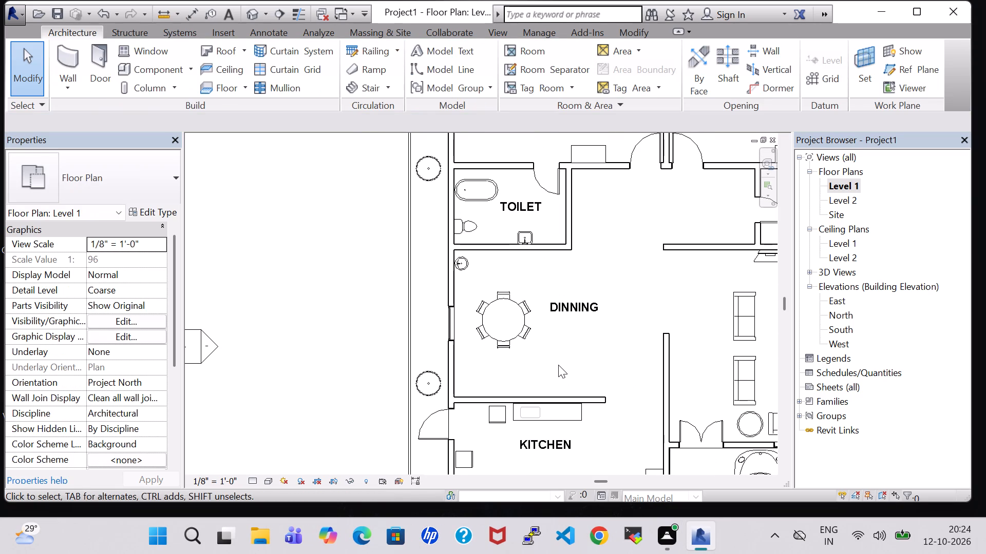
click(159, 67)
click(629, 65)
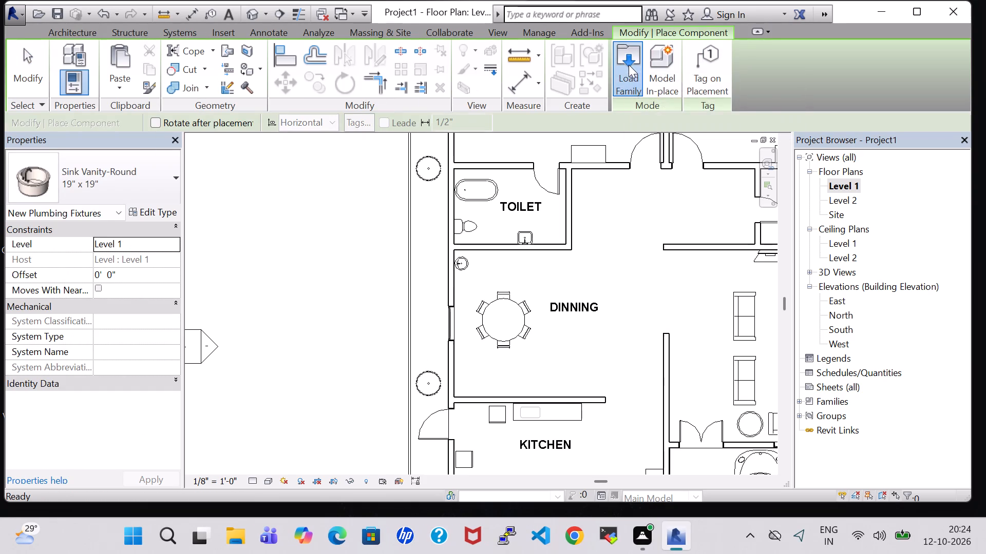
scroll(573, 175, down, 1)
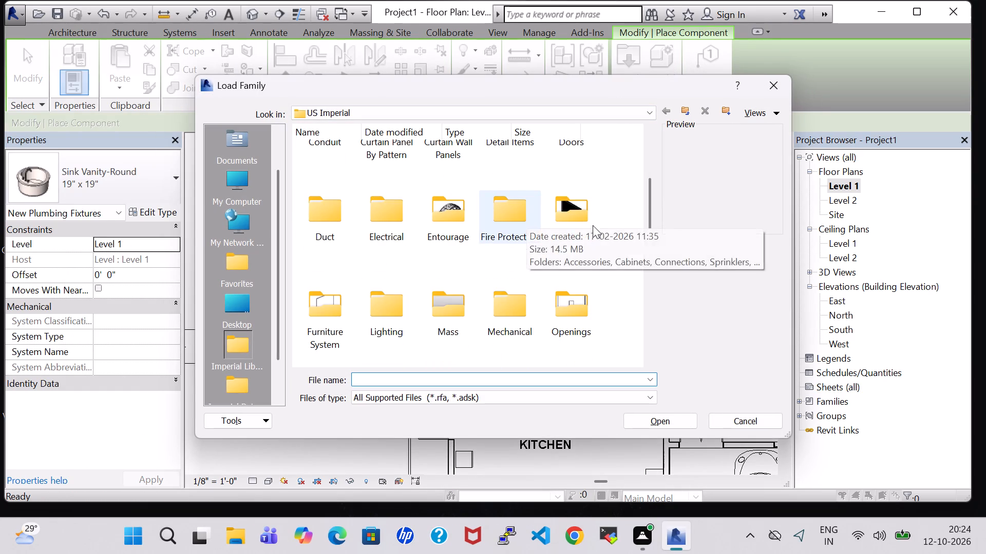
double_click(592, 223)
double_click(335, 168)
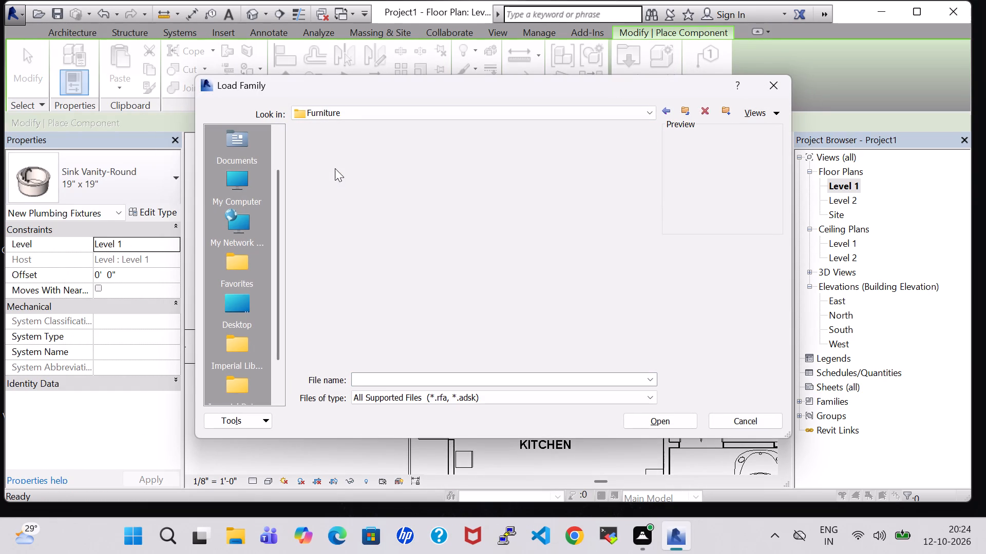
click(661, 114)
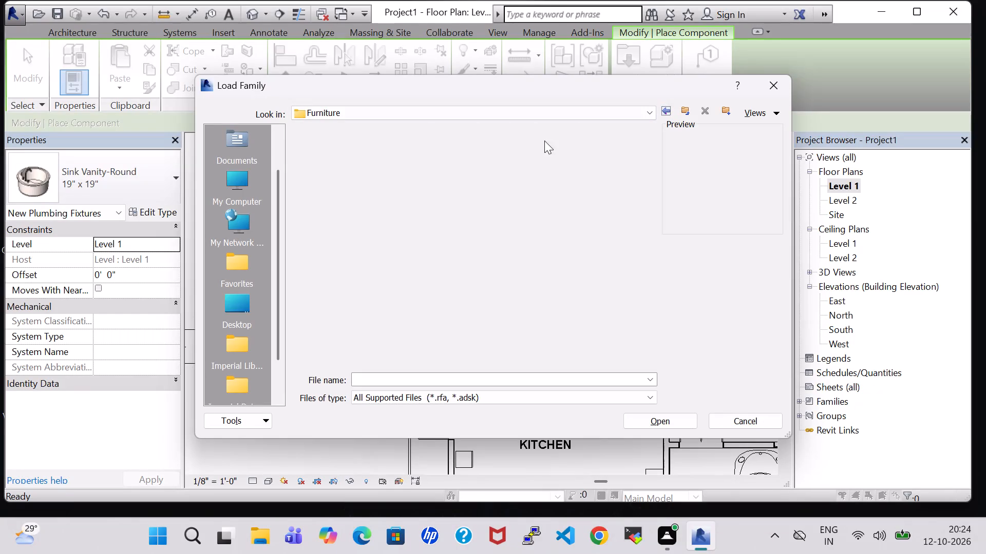
double_click(395, 162)
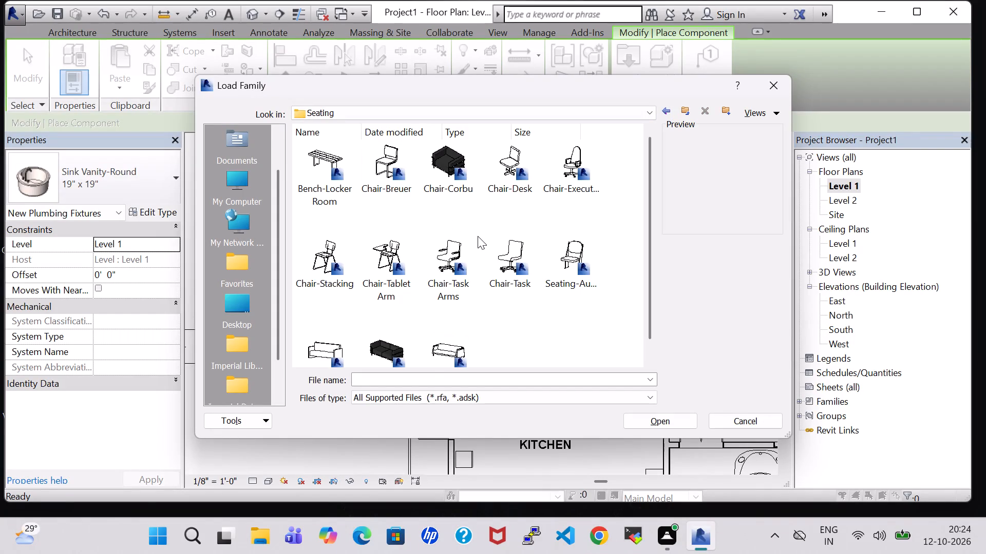
scroll(530, 229, down, 1)
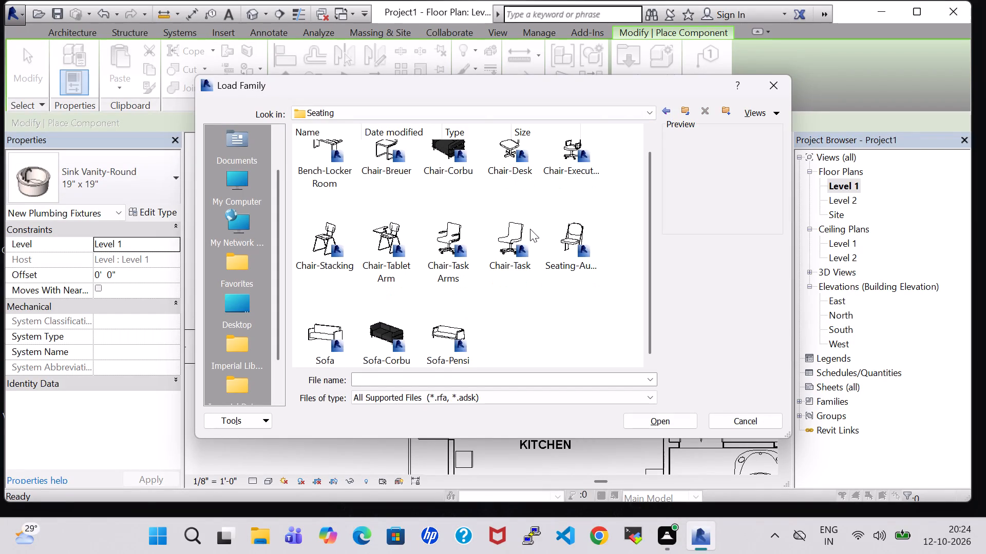
click(667, 110)
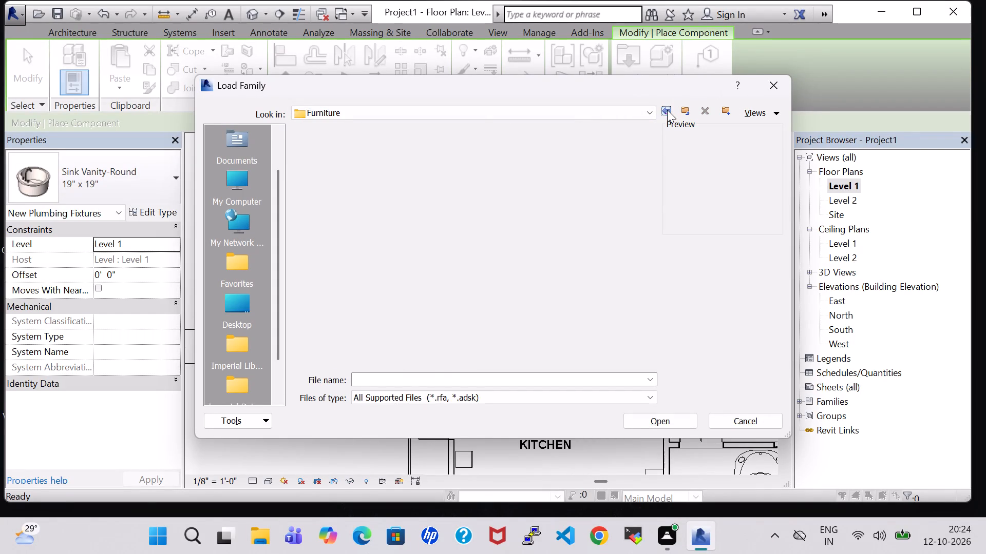
double_click(438, 177)
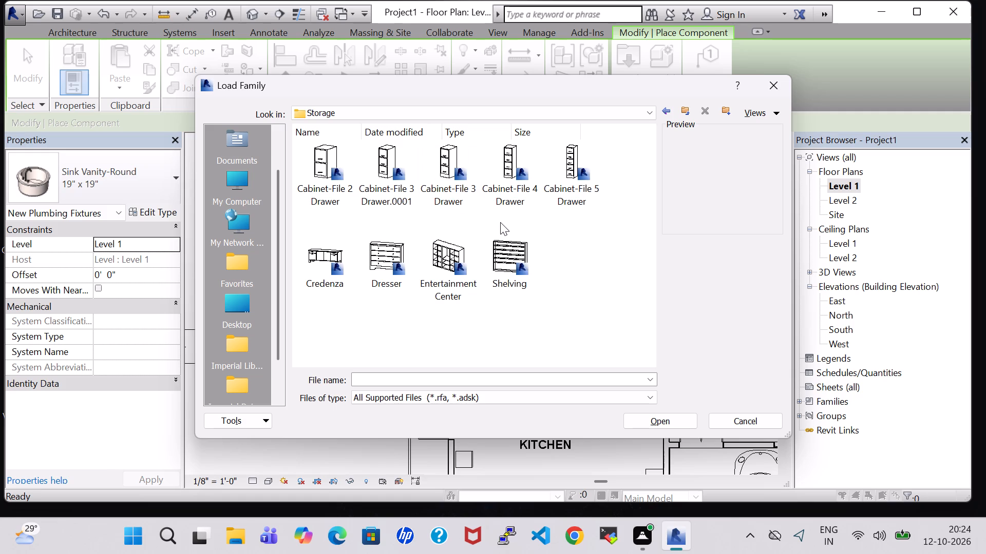
click(340, 253)
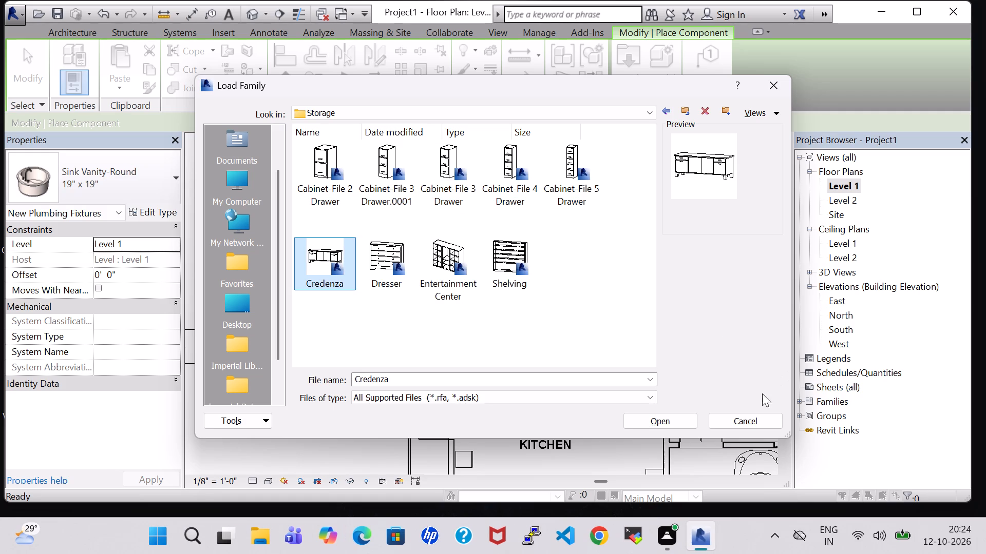
click(691, 422)
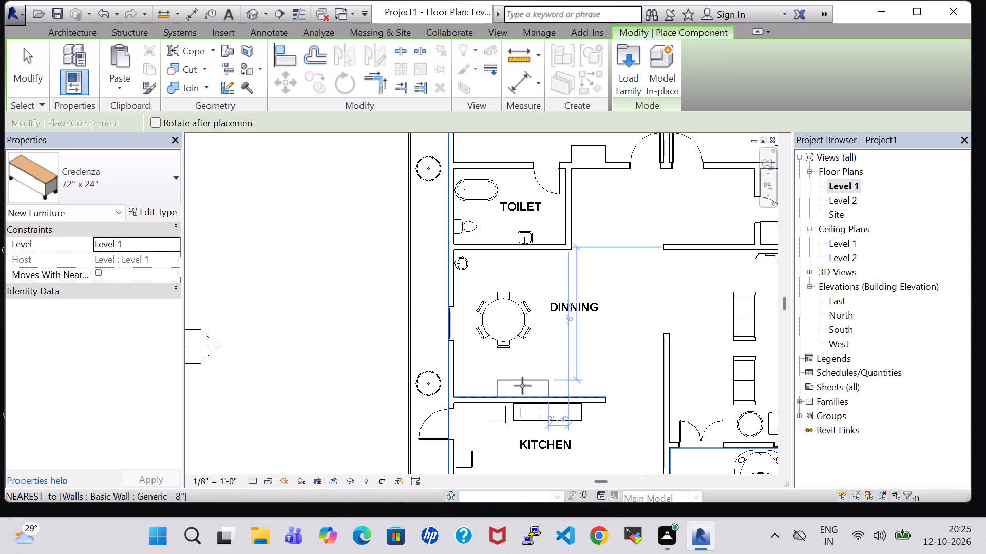
Place a 72" x 24" Credenza in the dining room along the kitchen wall, about 13'-6 1/2" from the hall wall.
click(522, 386)
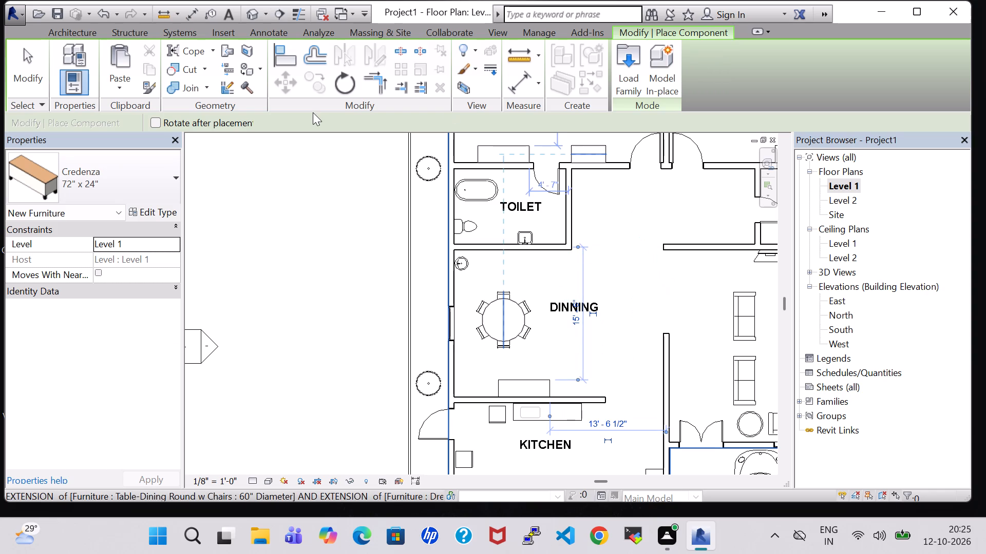
key(Escape)
Examine the furnished house in the 3D view from several angles, including the new dining room credenza.
click(254, 13)
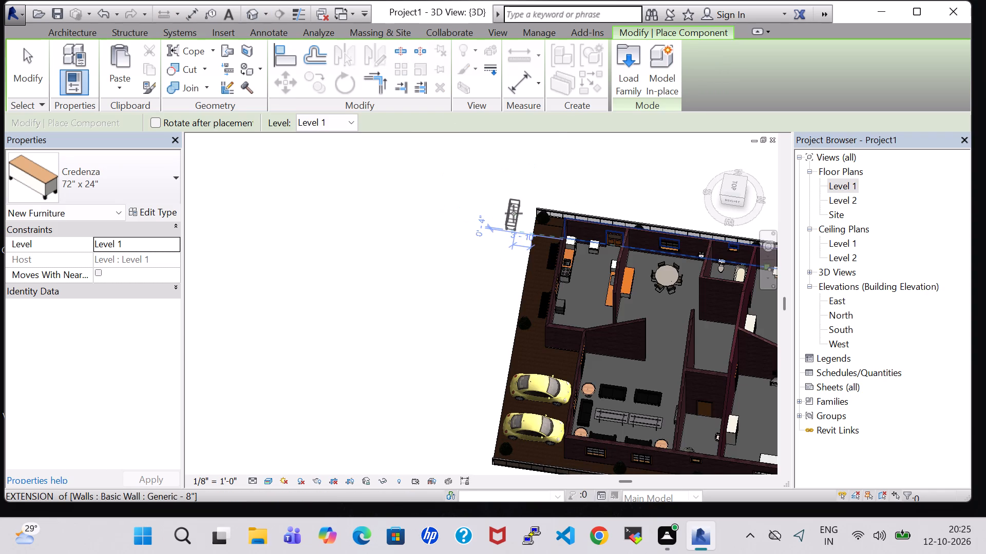
key(Escape)
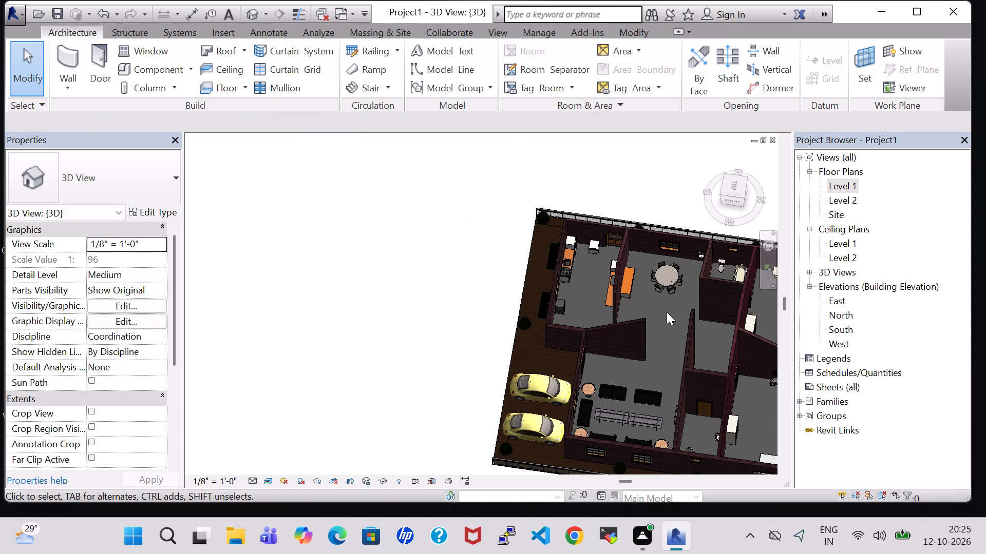
shift+middle_drag(667, 312, 619, 286)
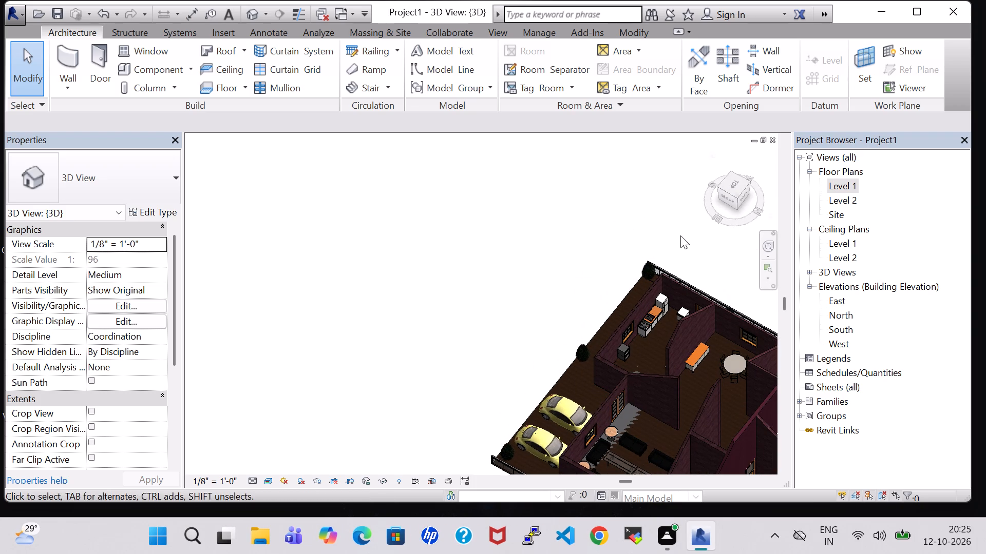
middle_drag(610, 230, 372, 204)
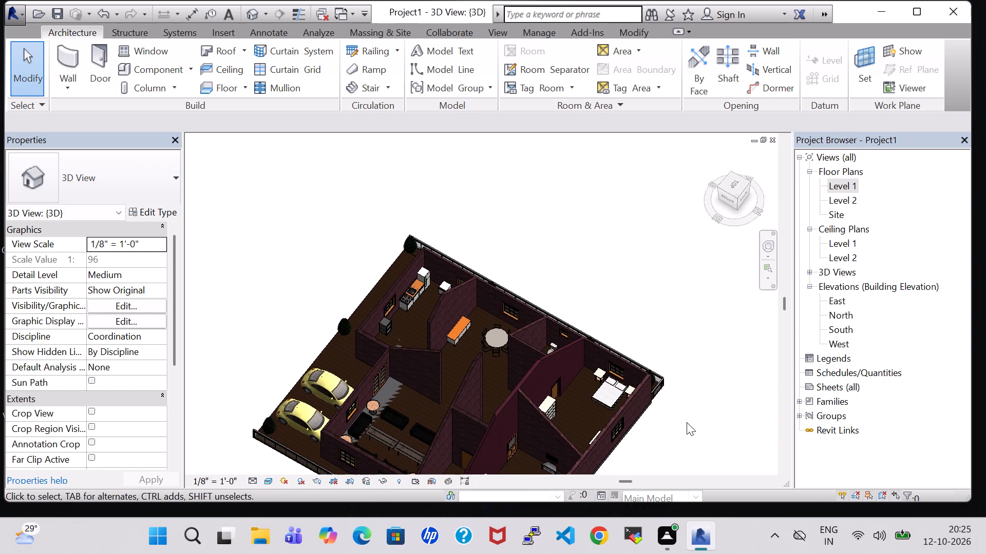
middle_drag(687, 422, 690, 327)
shift+middle_drag(672, 434, 745, 440)
shift+middle_drag(600, 306, 629, 358)
shift+scroll(632, 339, down, 1)
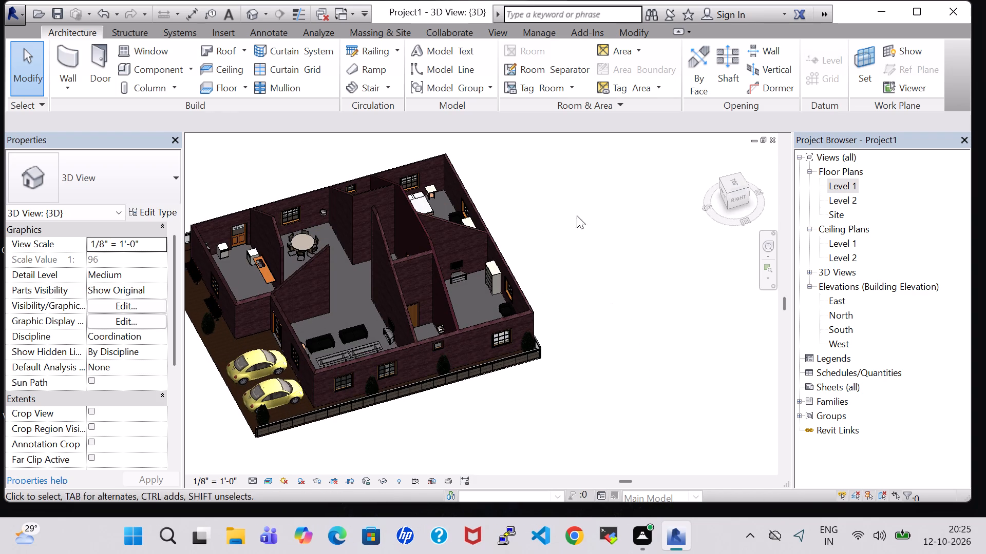
middle_drag(577, 215, 579, 295)
shift+middle_drag(576, 253, 571, 335)
shift+scroll(576, 303, down, 1)
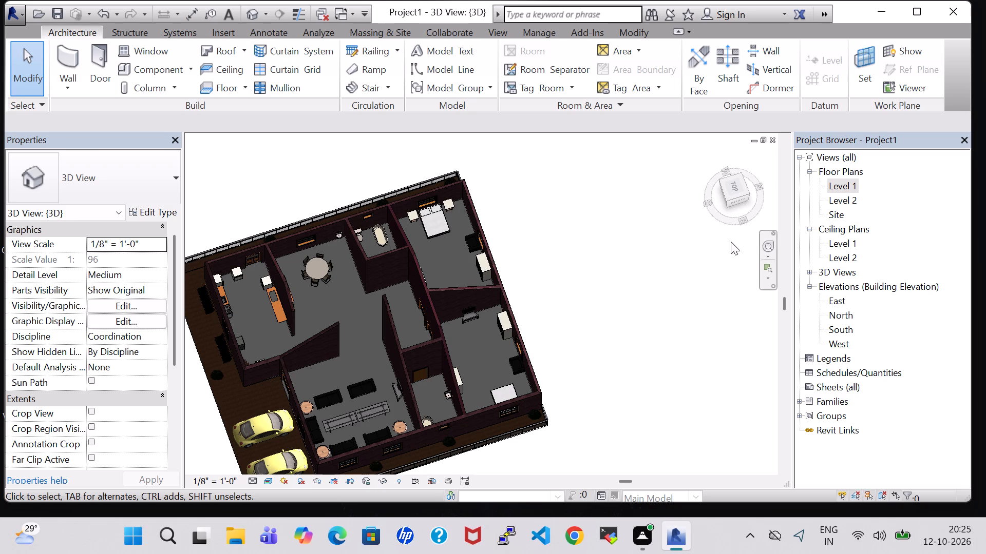
Return to the Level 1 floor plan and examine the whole furnished layout.
double_click(843, 184)
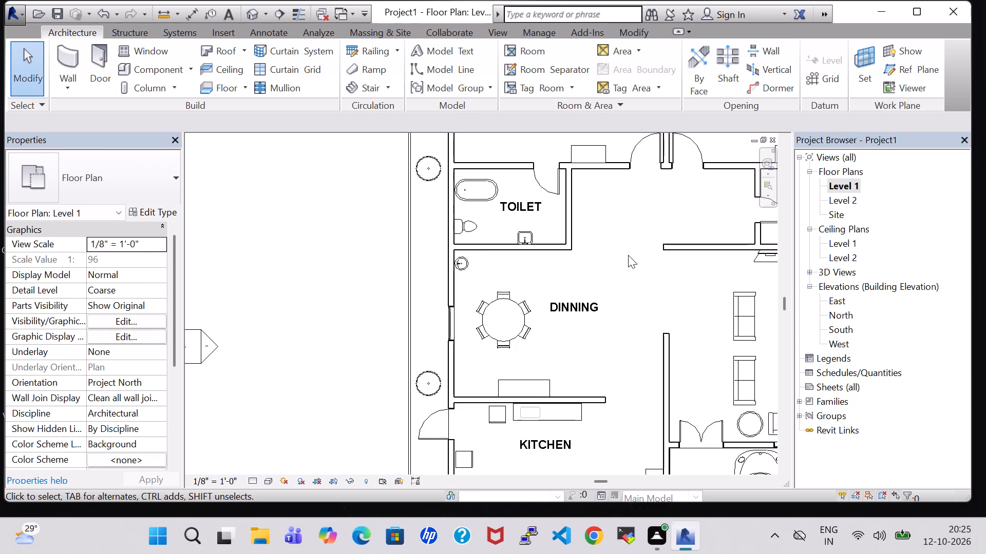
scroll(597, 259, down, 1)
middle_drag(597, 259, 517, 308)
scroll(517, 308, down, 3)
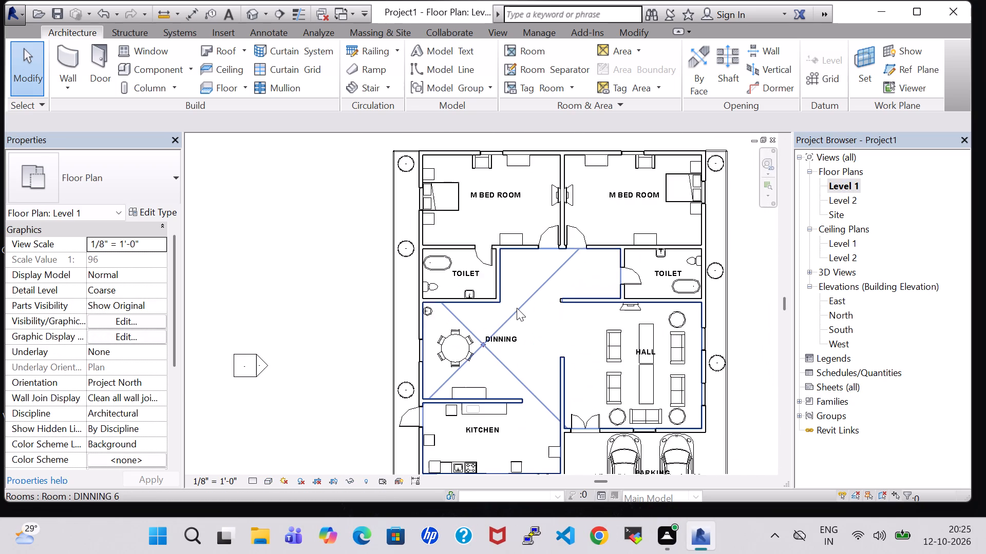
middle_drag(517, 308, 501, 303)
scroll(517, 308, down, 1)
scroll(484, 280, down, 1)
middle_drag(510, 286, 473, 267)
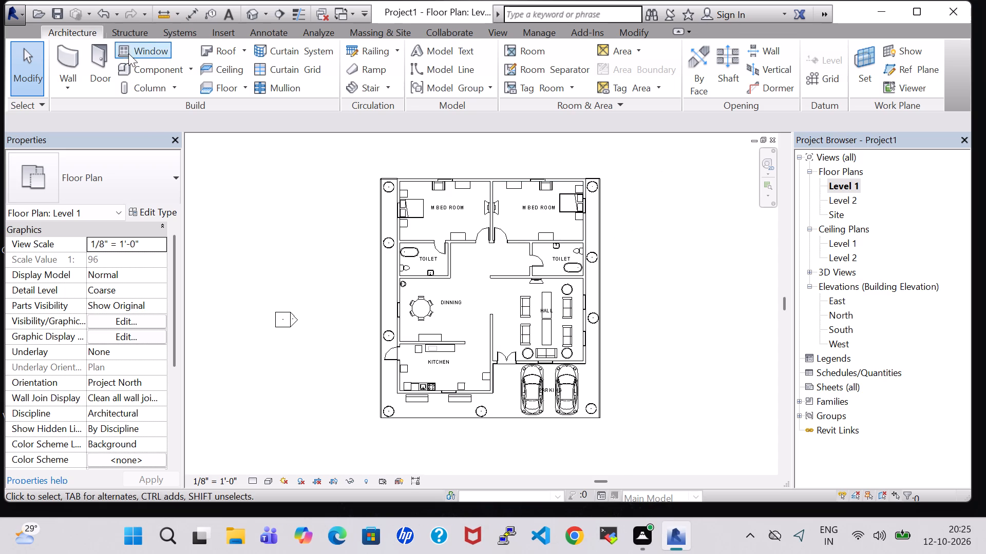
Look through the component types already loaded in the project for another item to place.
click(146, 69)
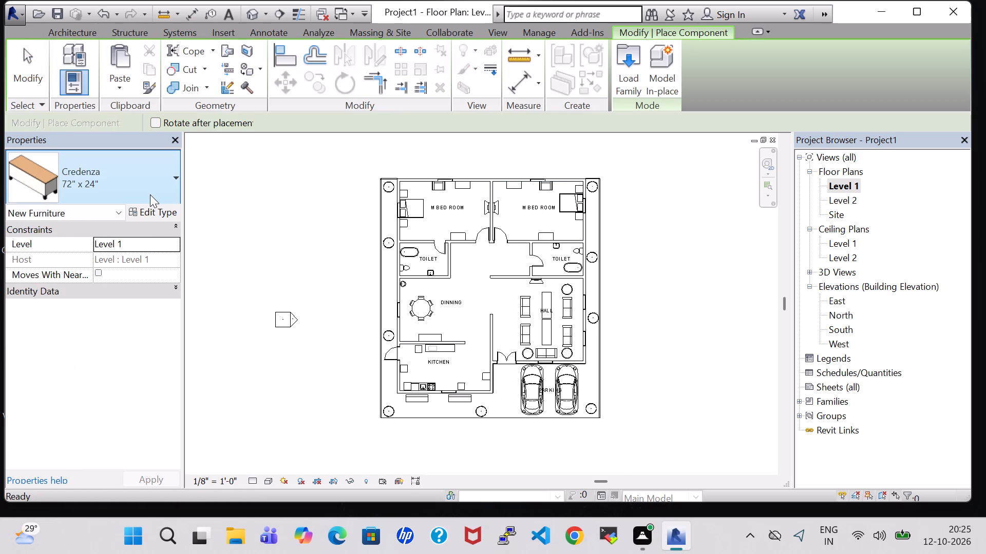
click(150, 194)
scroll(128, 271, down, 5)
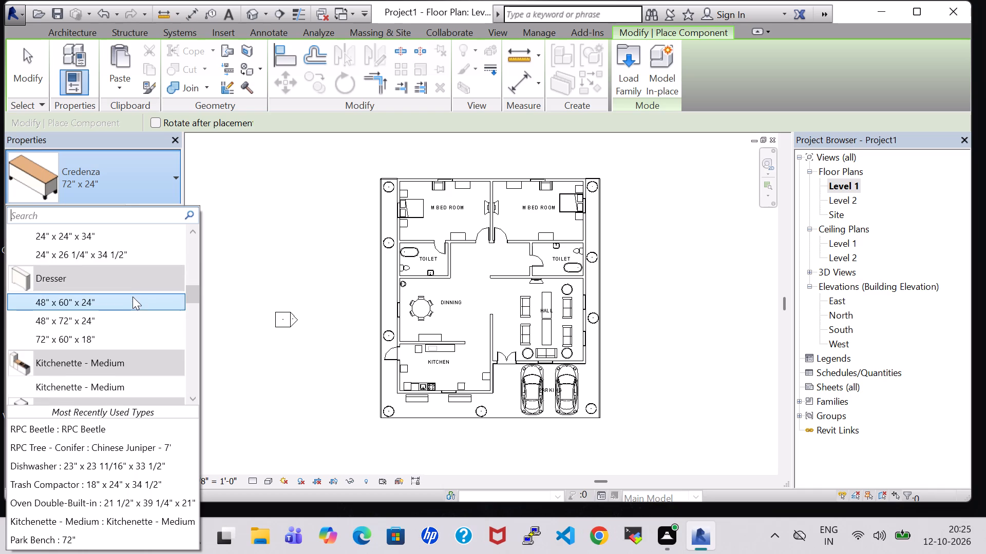
scroll(130, 293, down, 2)
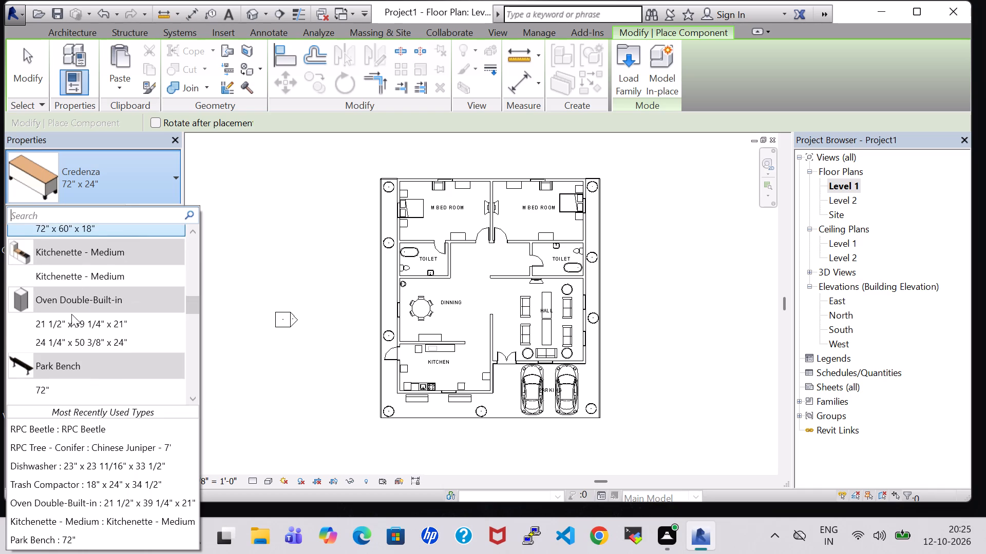
scroll(70, 314, down, 12)
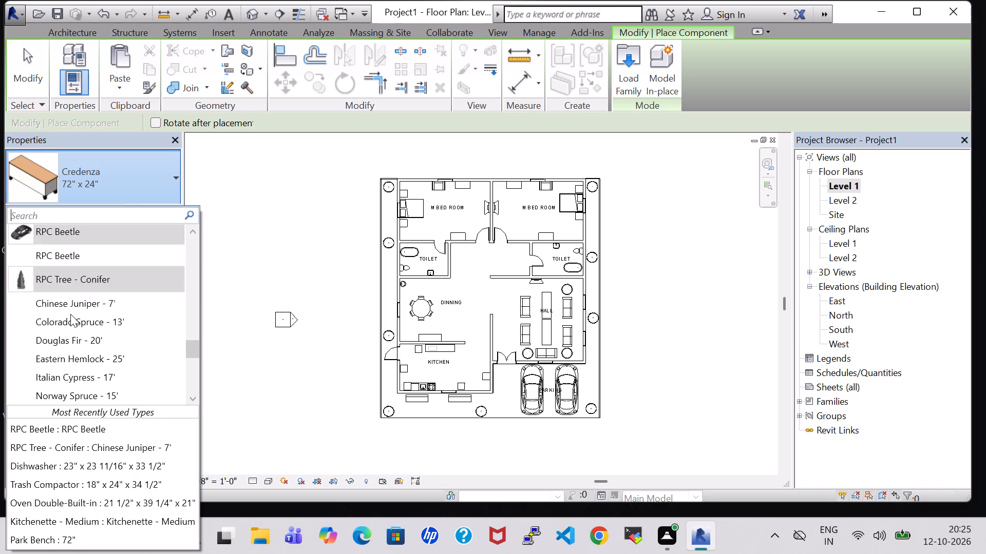
scroll(70, 314, down, 16)
scroll(70, 314, up, 6)
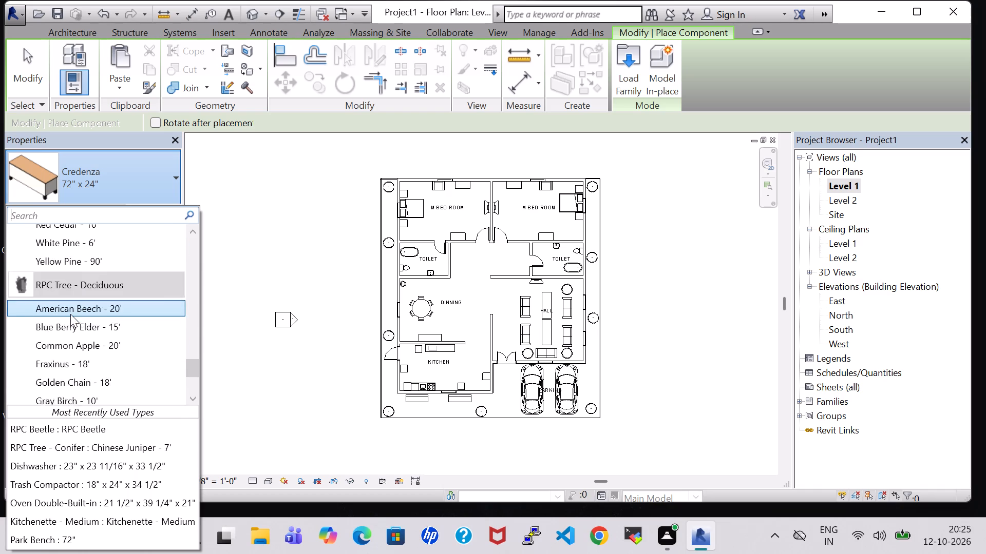
scroll(70, 314, up, 20)
scroll(70, 314, up, 3)
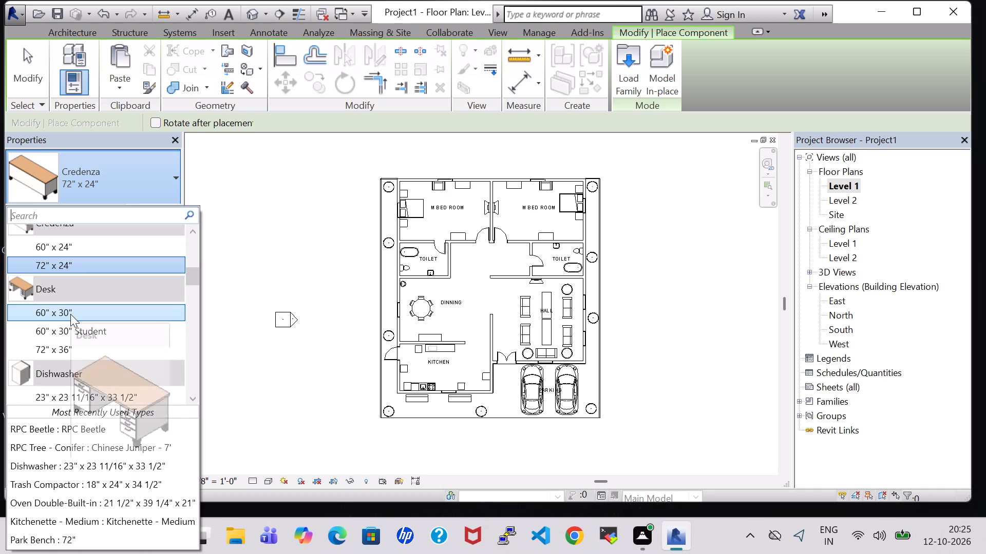
scroll(70, 314, up, 5)
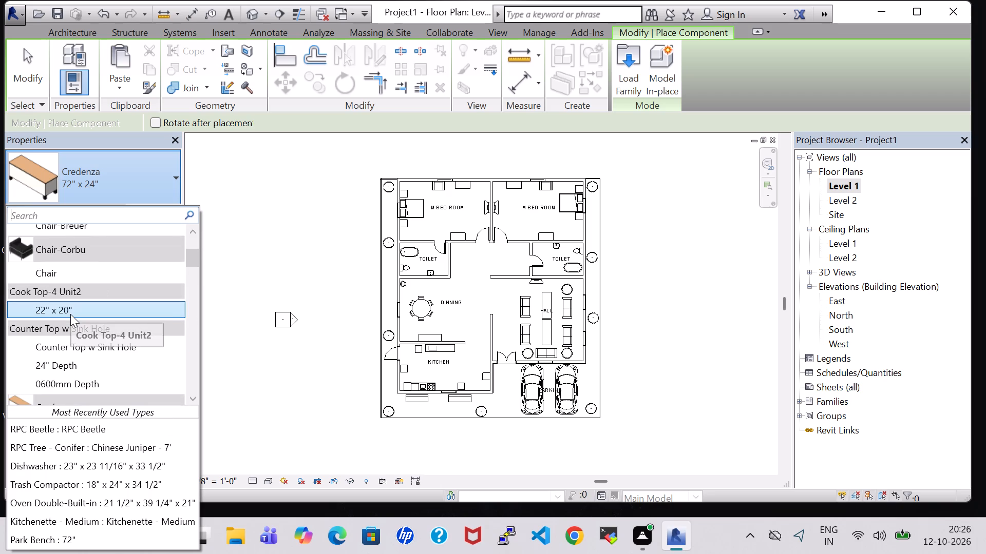
scroll(130, 316, up, 3)
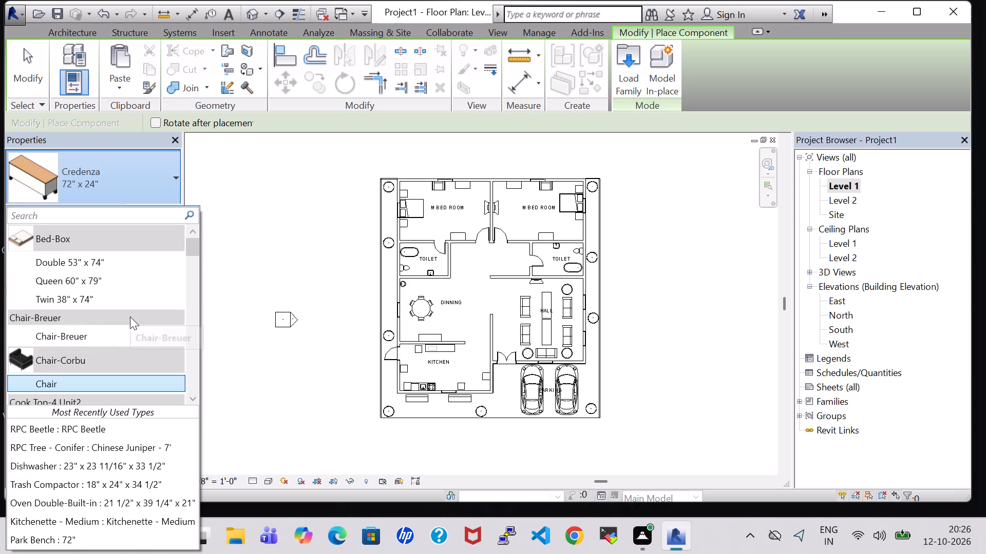
scroll(130, 316, up, 3)
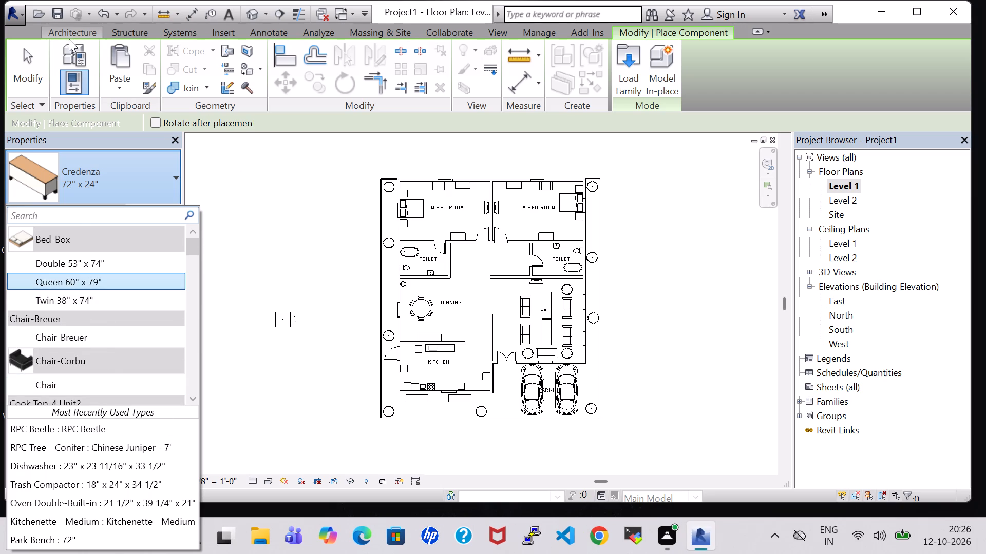
scroll(107, 358, down, 2)
scroll(54, 315, down, 1)
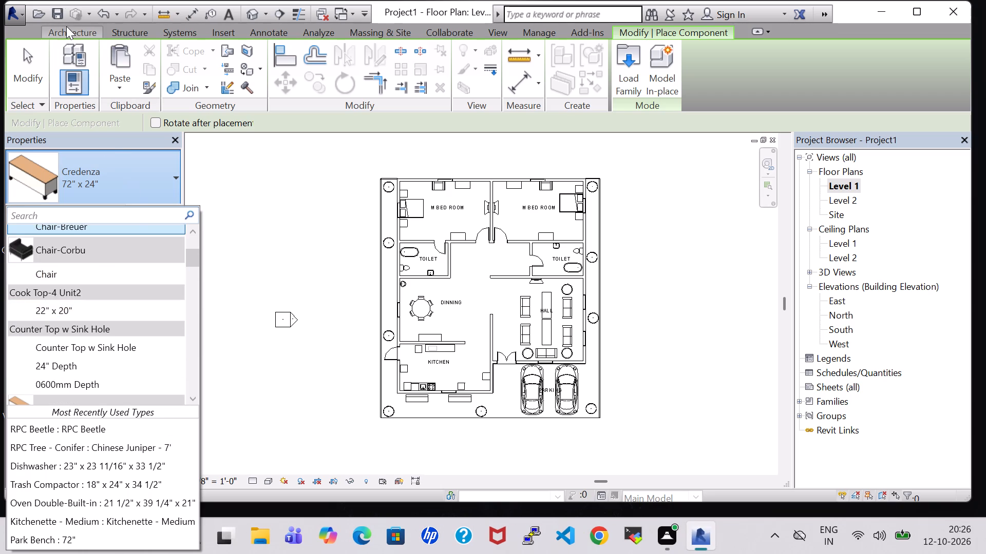
click(66, 26)
click(149, 73)
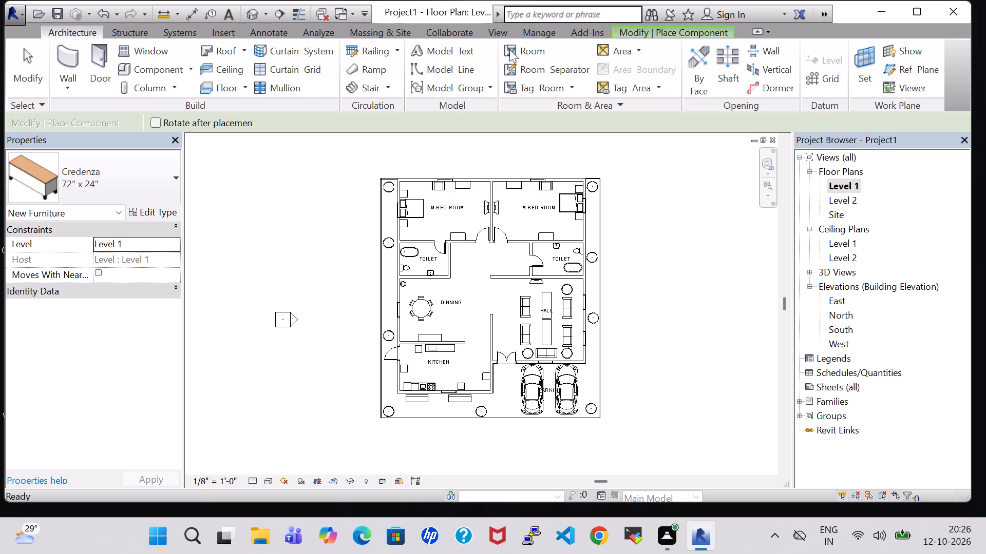
click(142, 69)
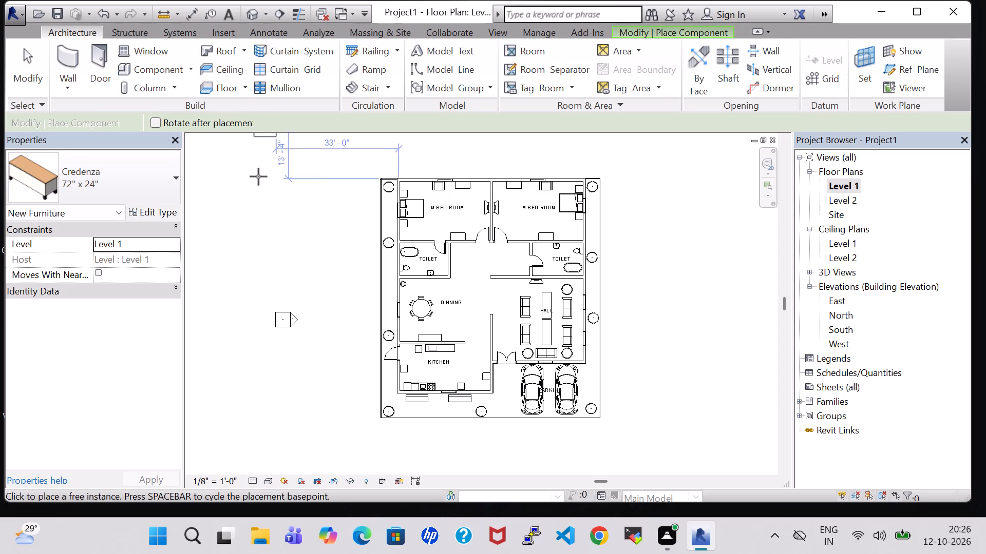
key(Escape)
Load the Table-Coffee family from the Tables folder of the US Imperial furniture library.
click(144, 66)
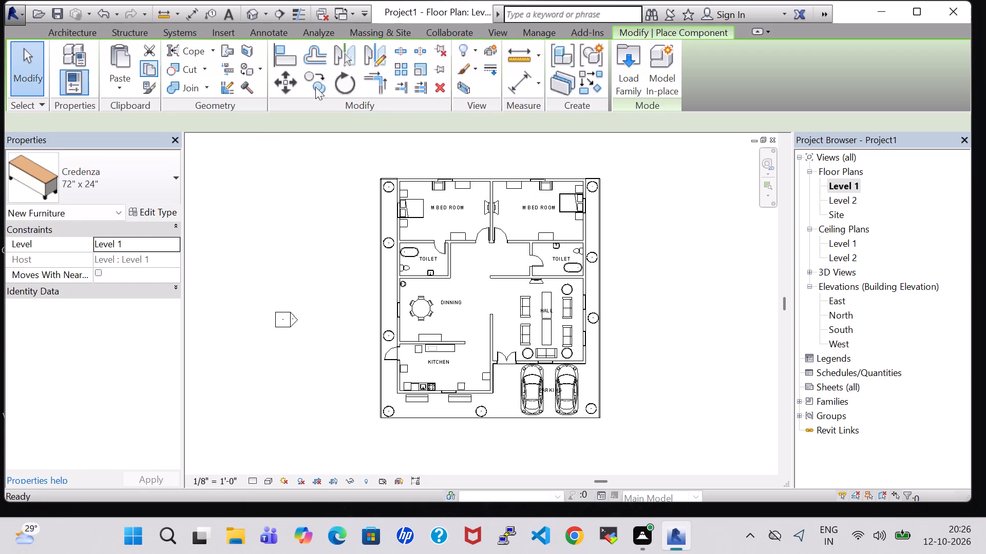
click(626, 73)
scroll(463, 227, down, 1)
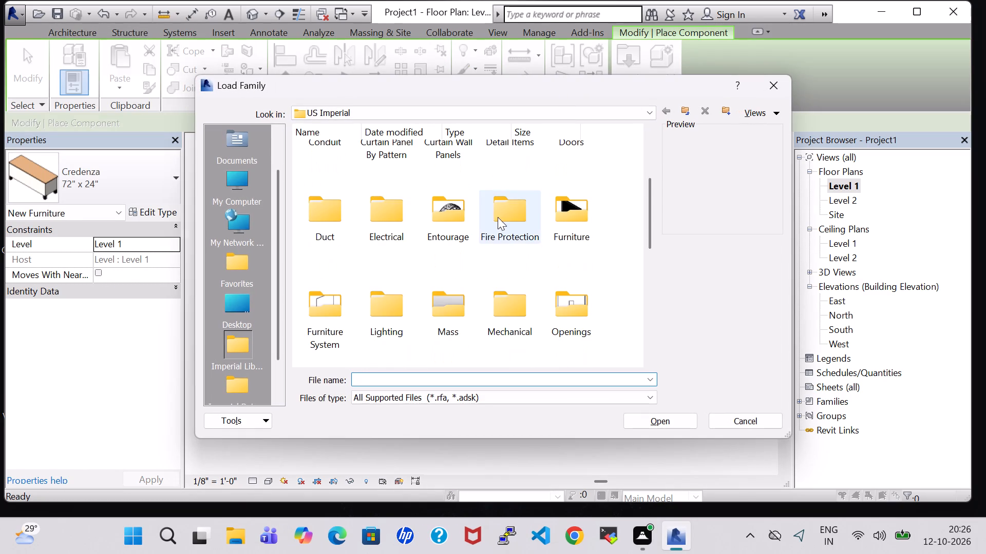
double_click(572, 205)
double_click(513, 171)
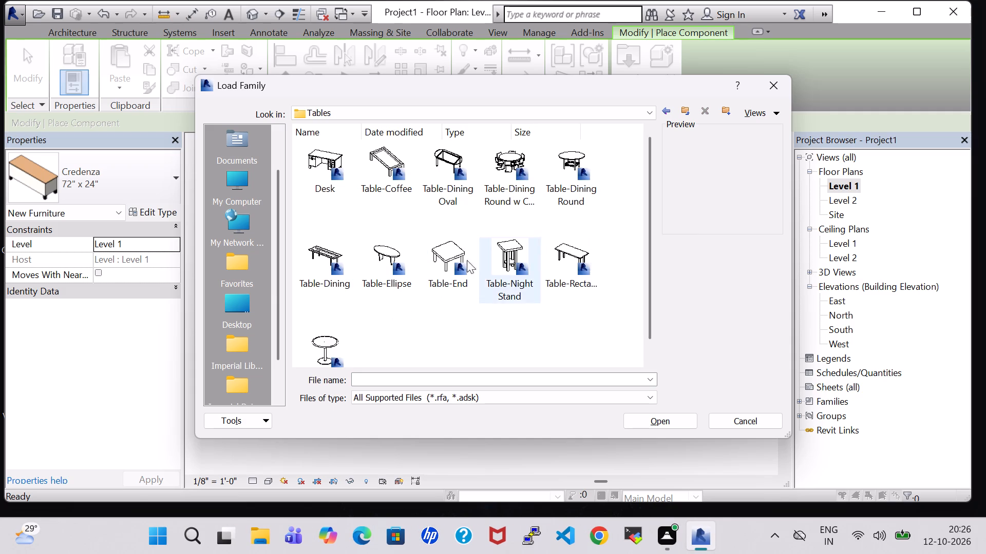
click(397, 168)
click(675, 423)
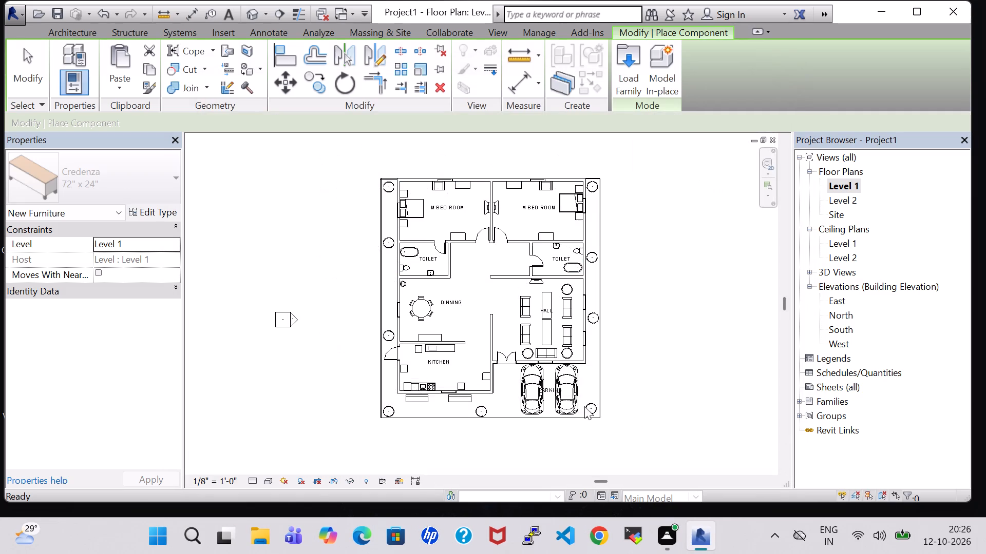
Place two 24" x 24" x 24" coffee tables outside the kitchen, one before each bench, about 4'-5" from the outer wall.
scroll(456, 400, up, 9)
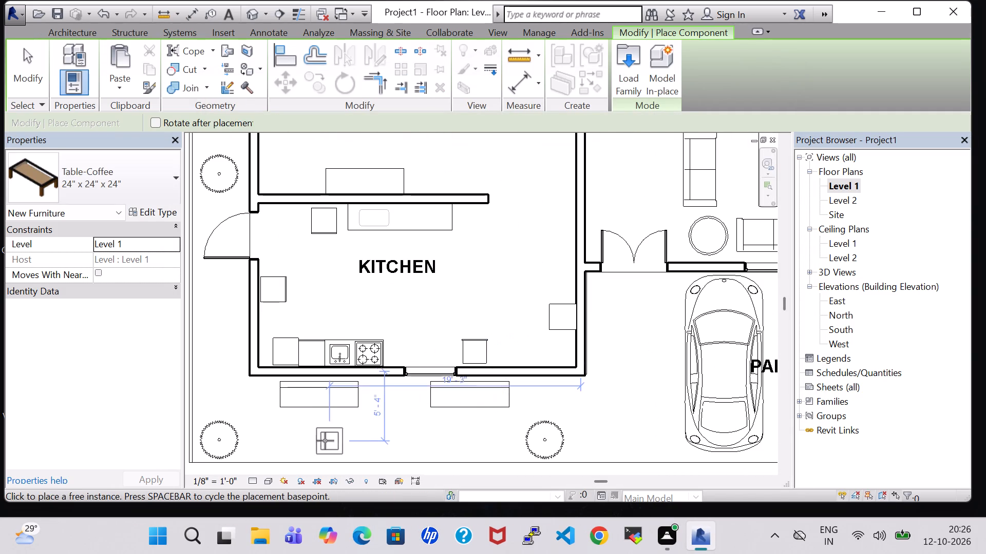
click(314, 429)
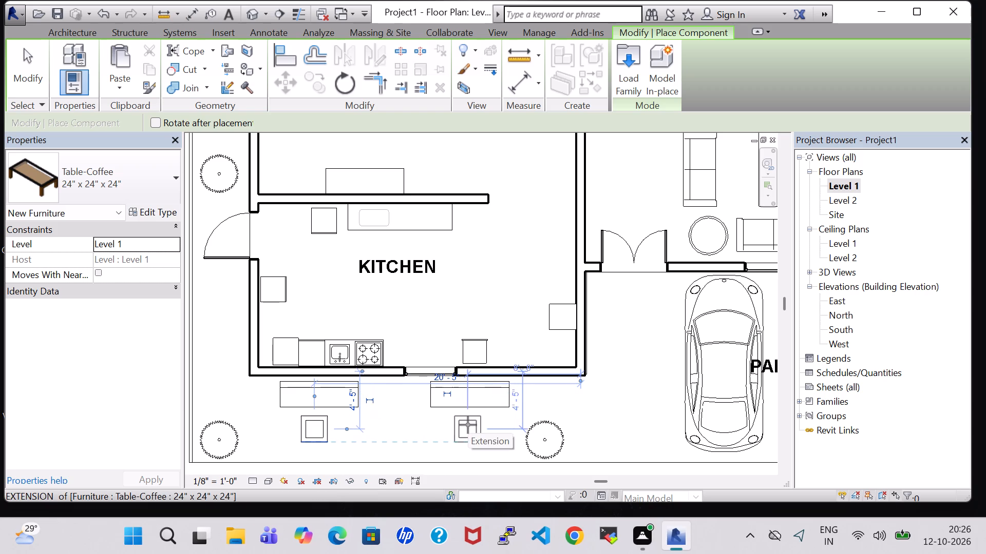
click(468, 425)
scroll(537, 425, down, 1)
key(Escape)
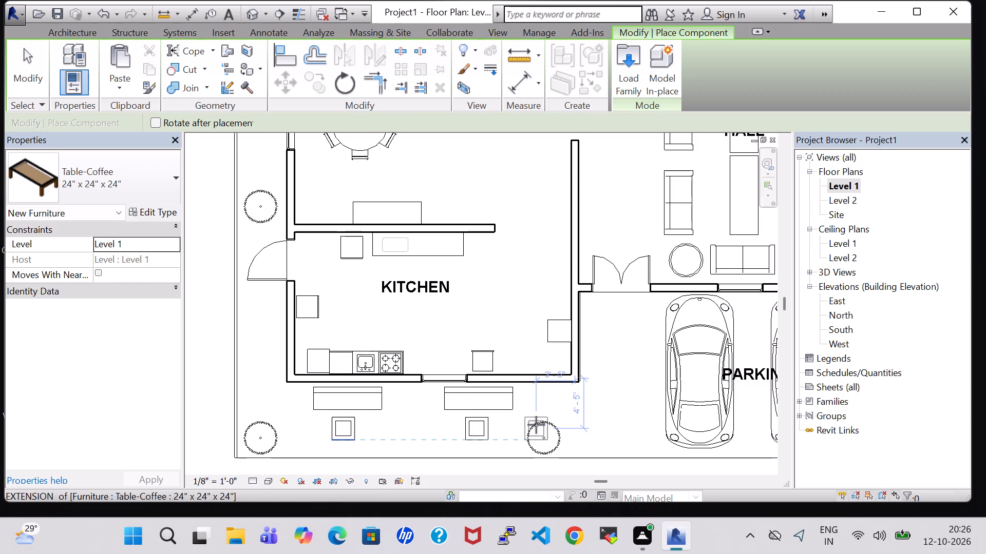
key(Escape)
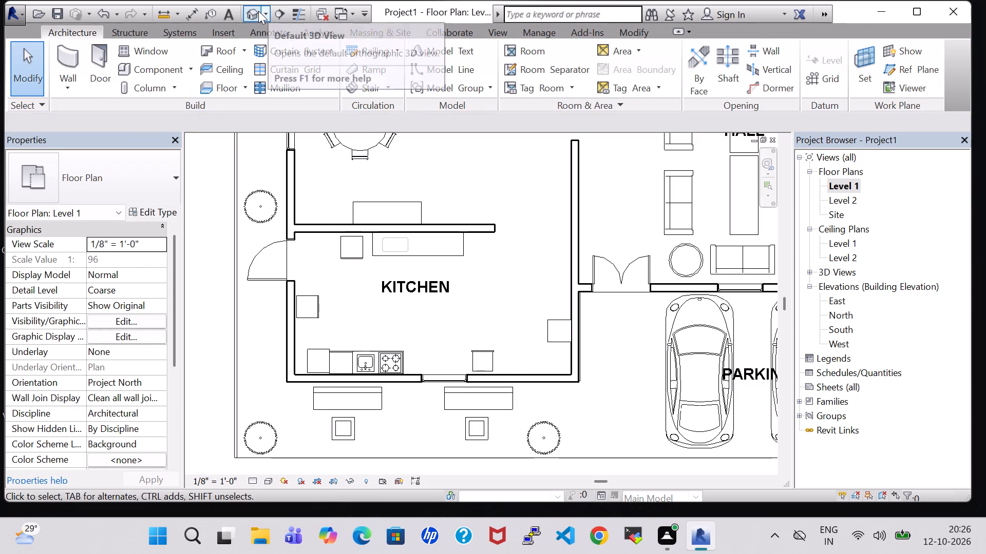
Examine the house in the 3D view from several angles, including the front with its benches, coffee tables and parked cars.
click(258, 11)
click(601, 123)
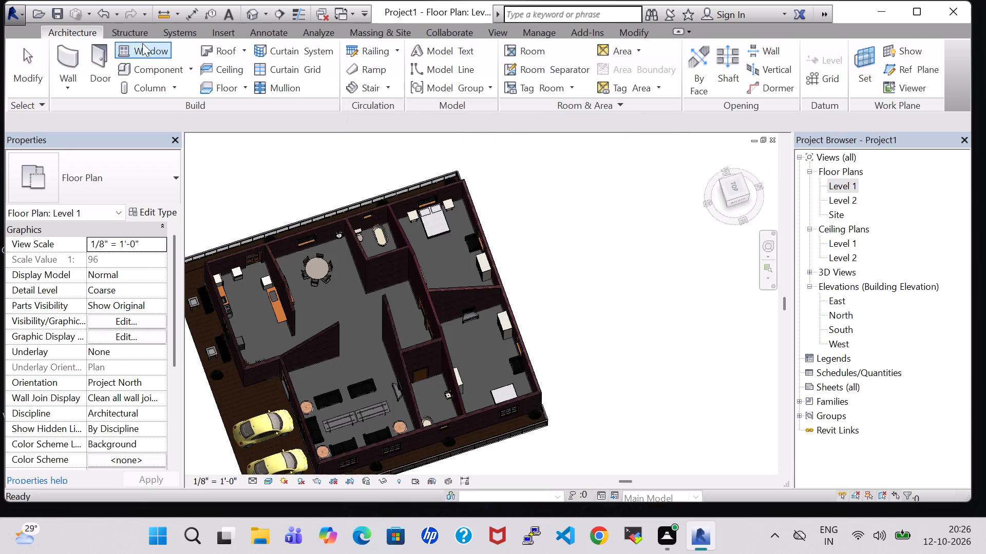
scroll(559, 307, down, 1)
shift+middle_drag(571, 394, 584, 367)
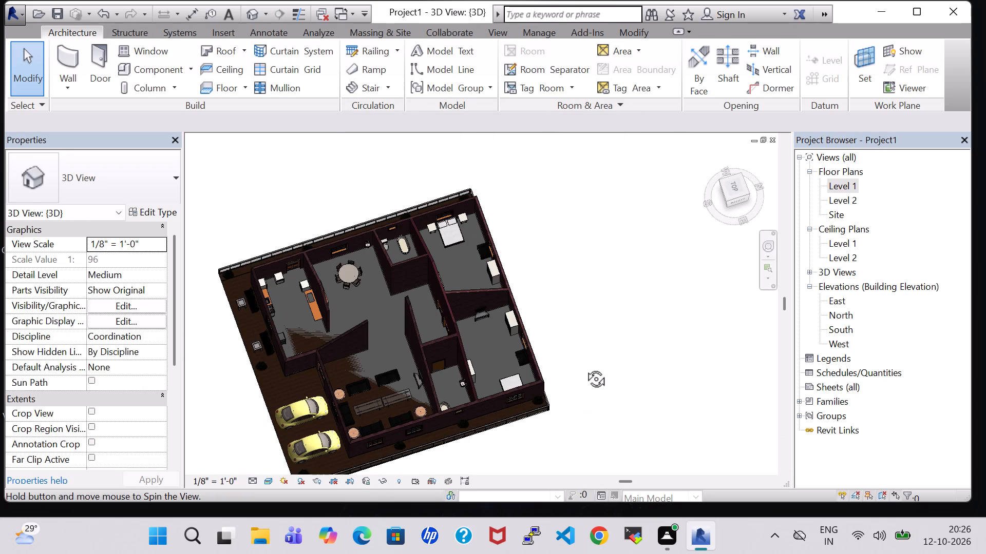
shift+middle_drag(584, 367, 566, 281)
shift+middle_drag(631, 429, 621, 332)
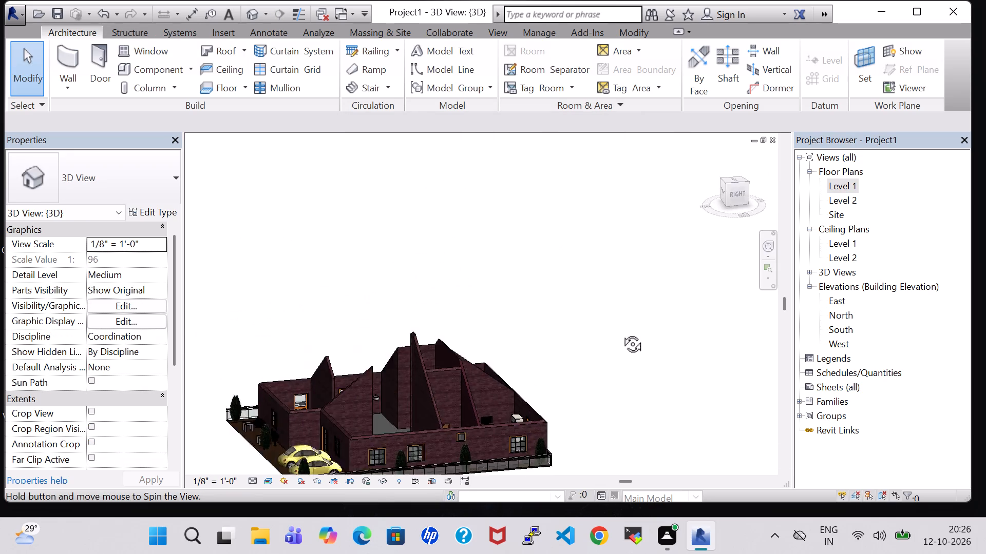
shift+middle_drag(621, 332, 564, 315)
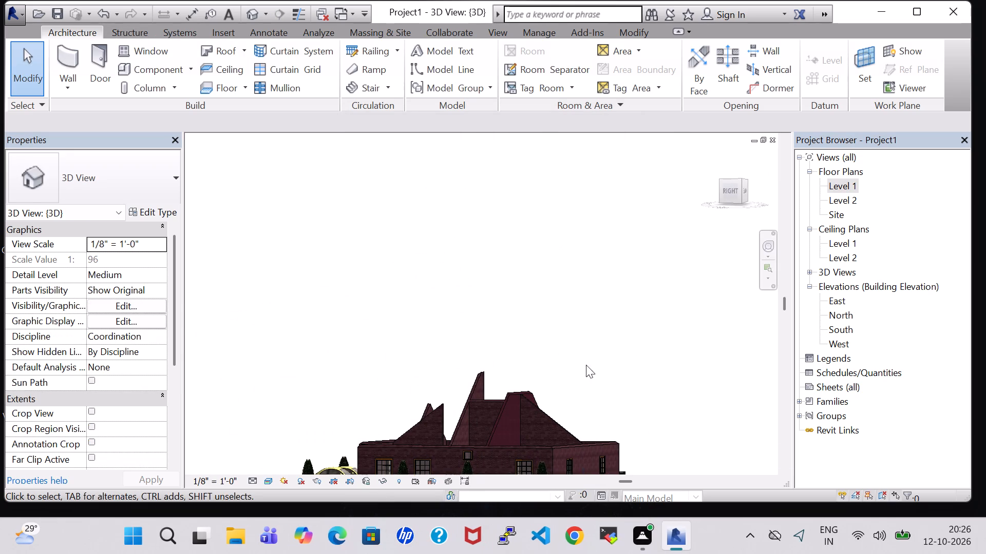
shift+middle_drag(586, 365, 693, 385)
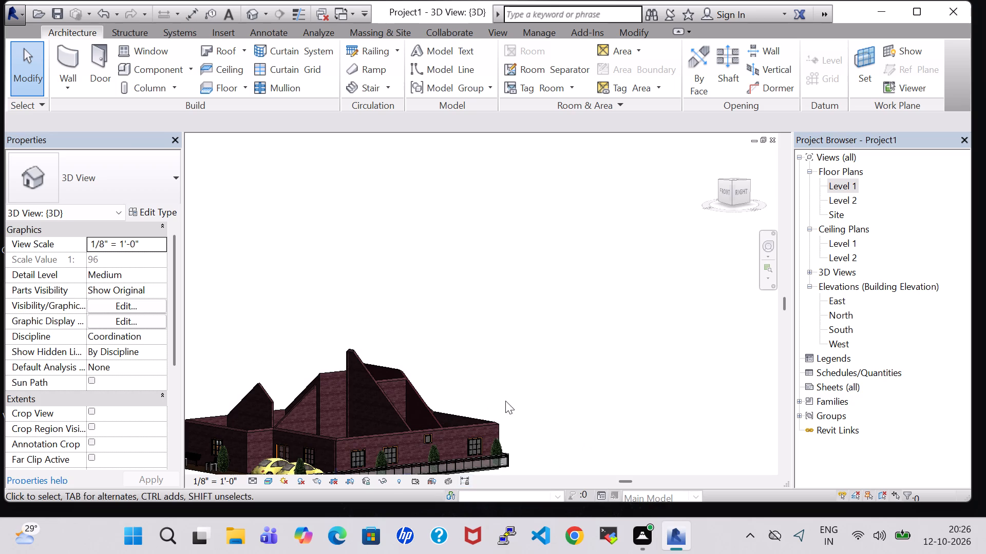
shift+middle_drag(507, 400, 586, 389)
middle_drag(448, 370, 647, 316)
shift+middle_drag(544, 411, 585, 410)
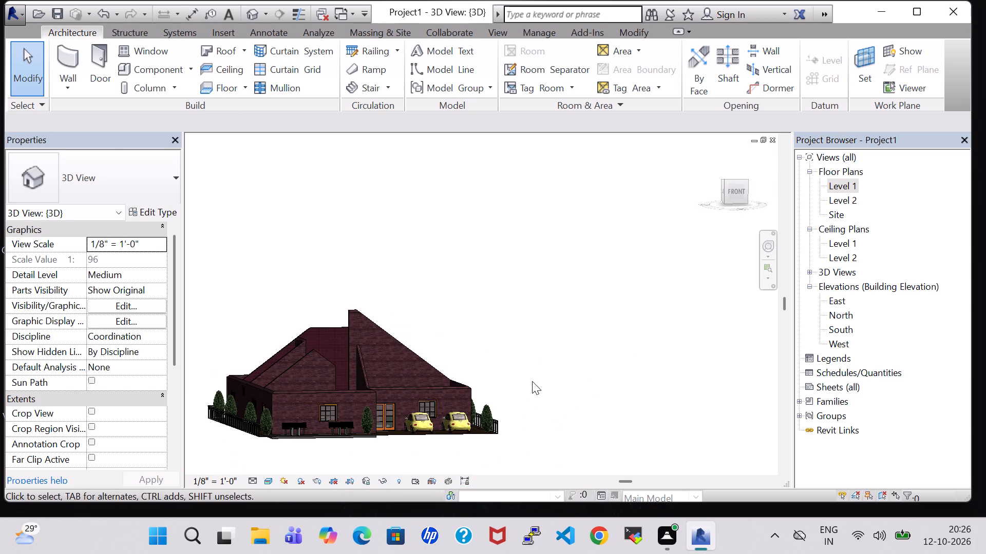
middle_drag(532, 381, 507, 401)
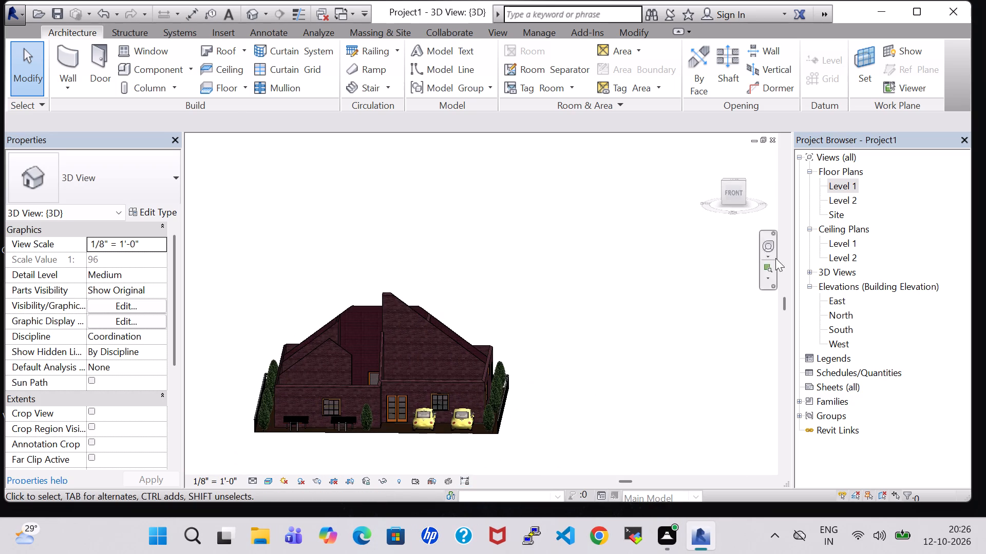
scroll(478, 406, up, 7)
middle_drag(616, 368, 698, 339)
scroll(698, 339, down, 2)
middle_drag(680, 345, 696, 344)
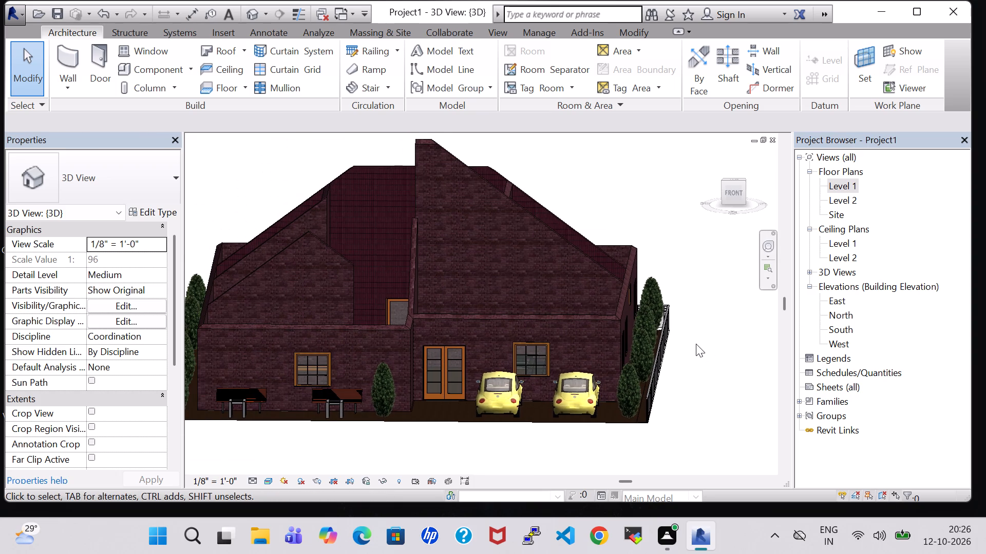
scroll(696, 344, down, 1)
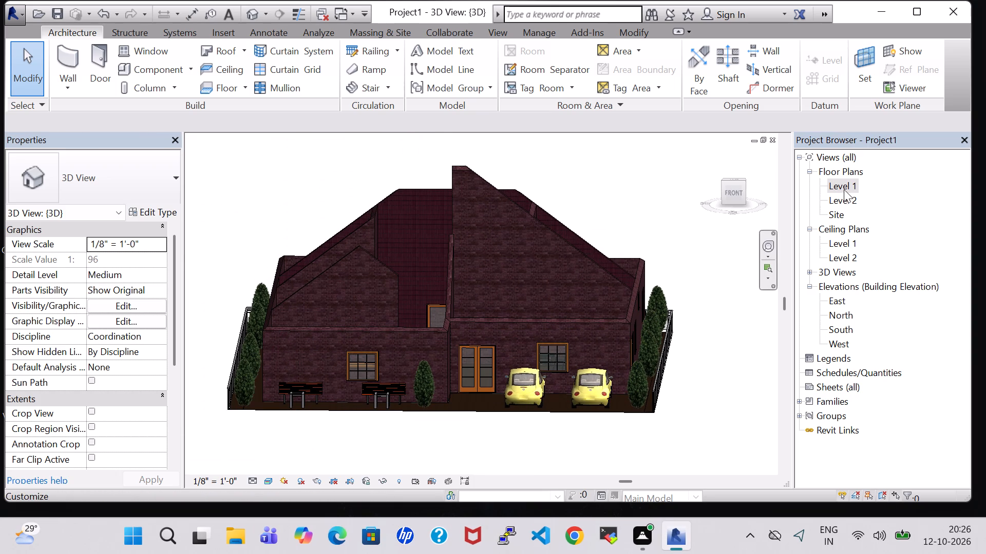
On the Level 1 plan, sketch a Handrail - Rectangular railing about 13'-2" long from the kitchen-side corner along the front floor edge.
double_click(842, 183)
scroll(339, 352, down, 2)
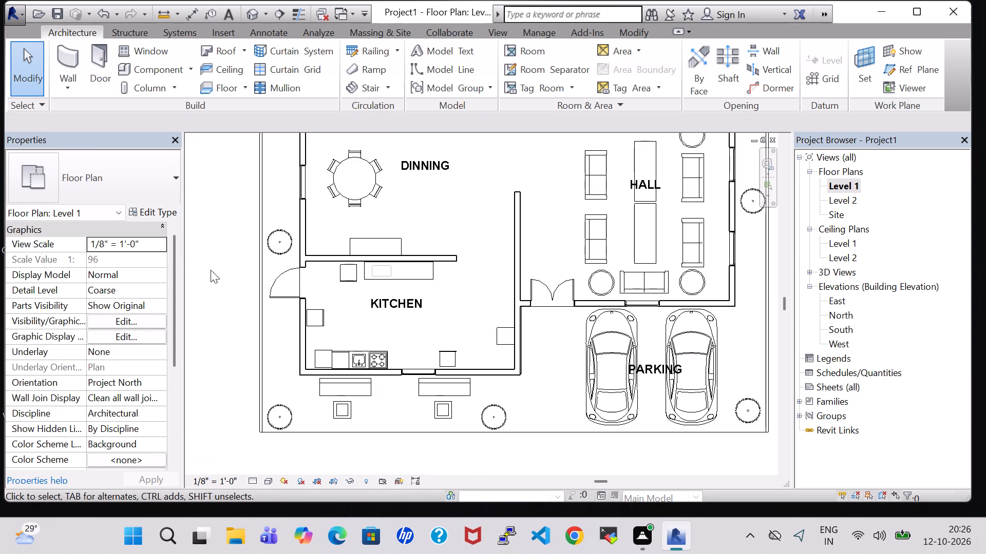
click(374, 50)
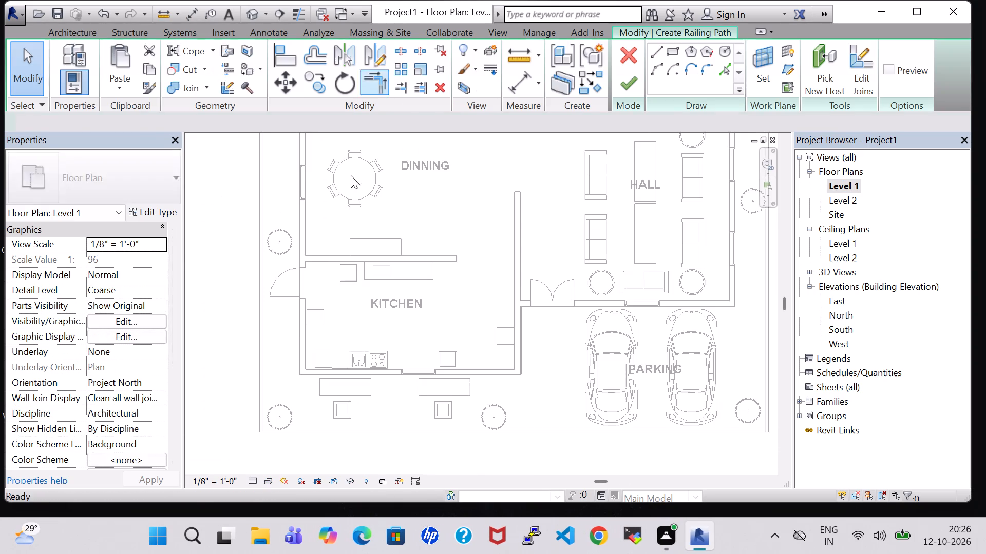
scroll(241, 470, up, 4)
click(277, 404)
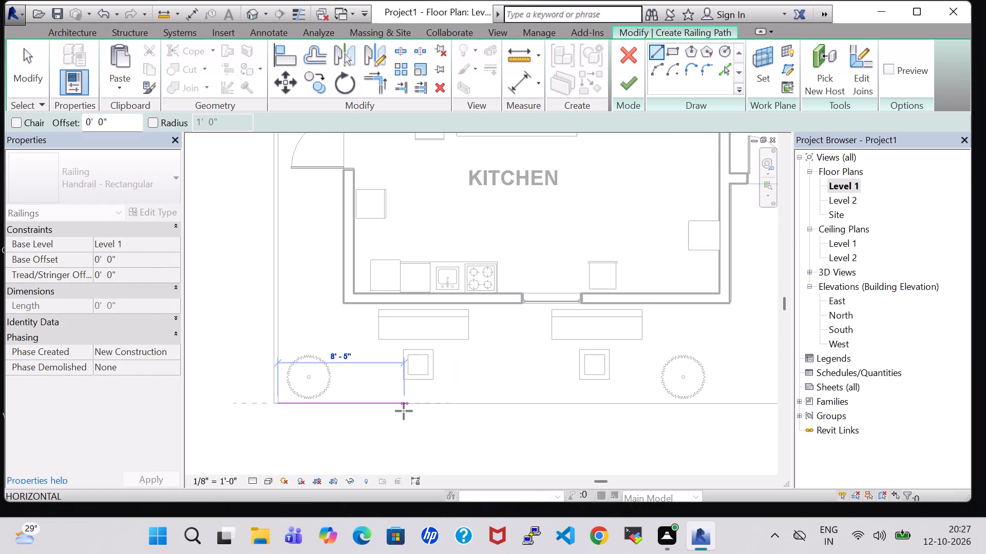
scroll(501, 407, down, 1)
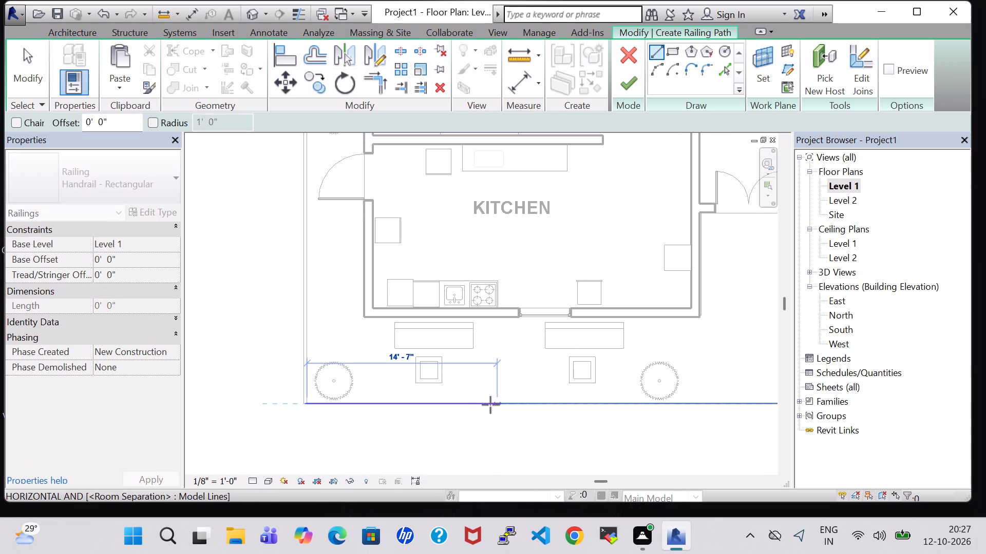
click(479, 402)
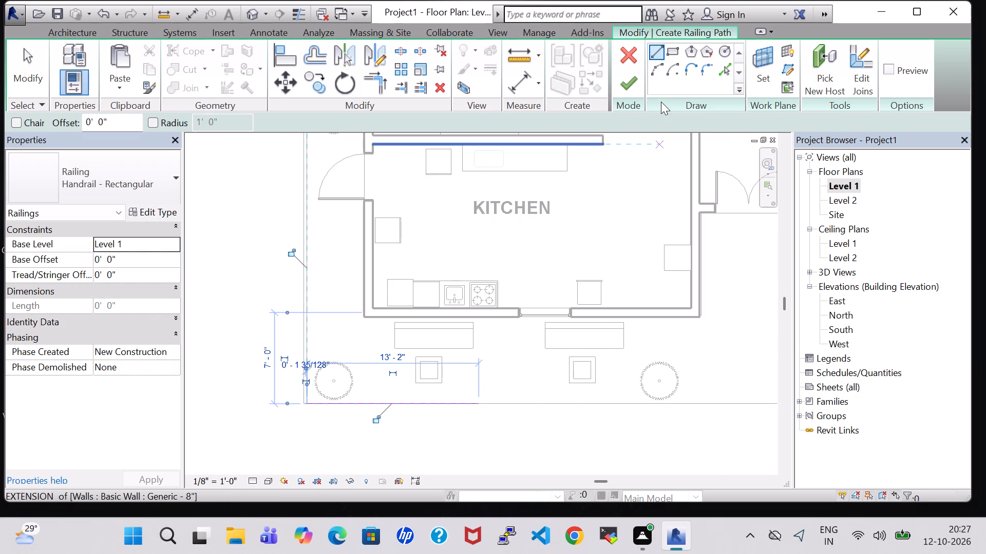
click(640, 94)
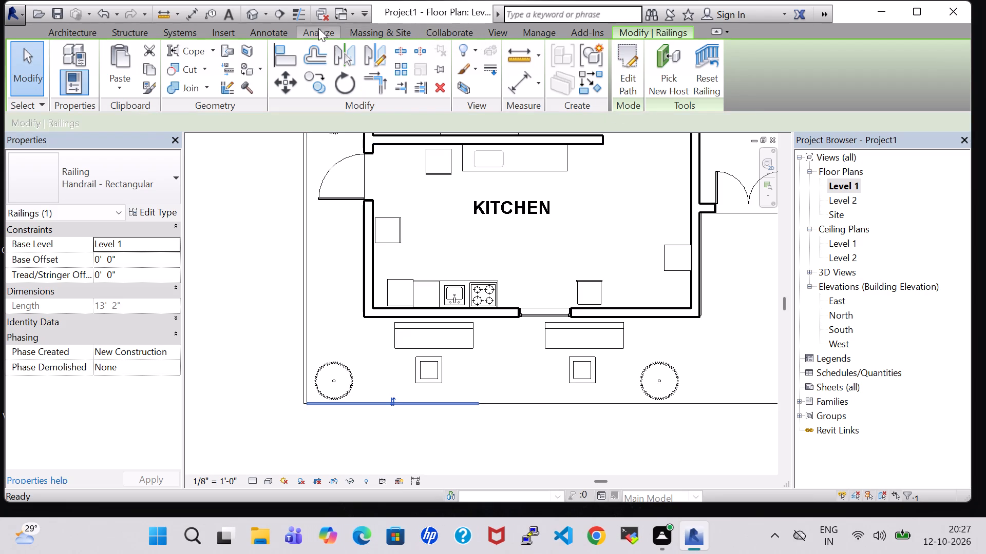
In the 3D view, add a Handrail - Rectangular railing about 17'-6" long from the first front railing's end towards the parking.
click(257, 10)
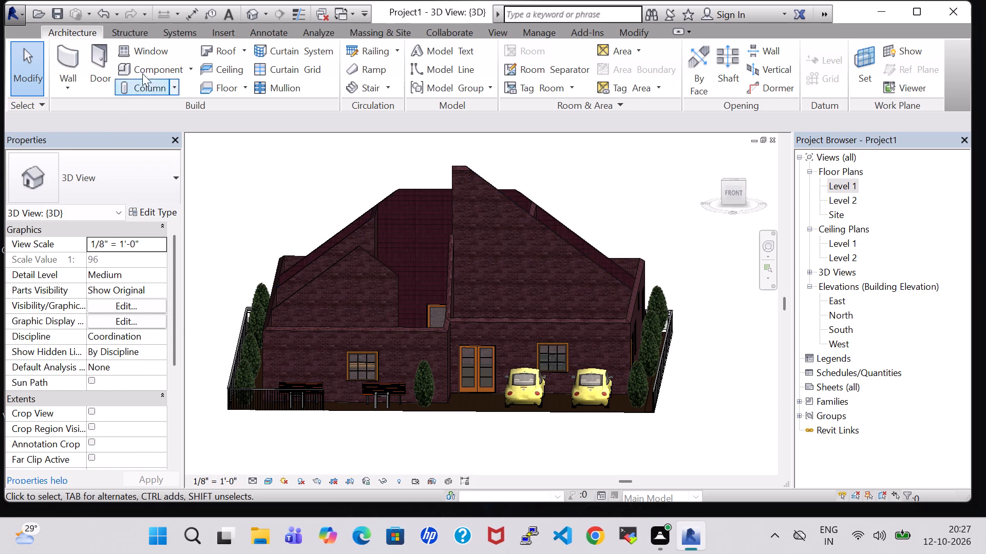
click(384, 47)
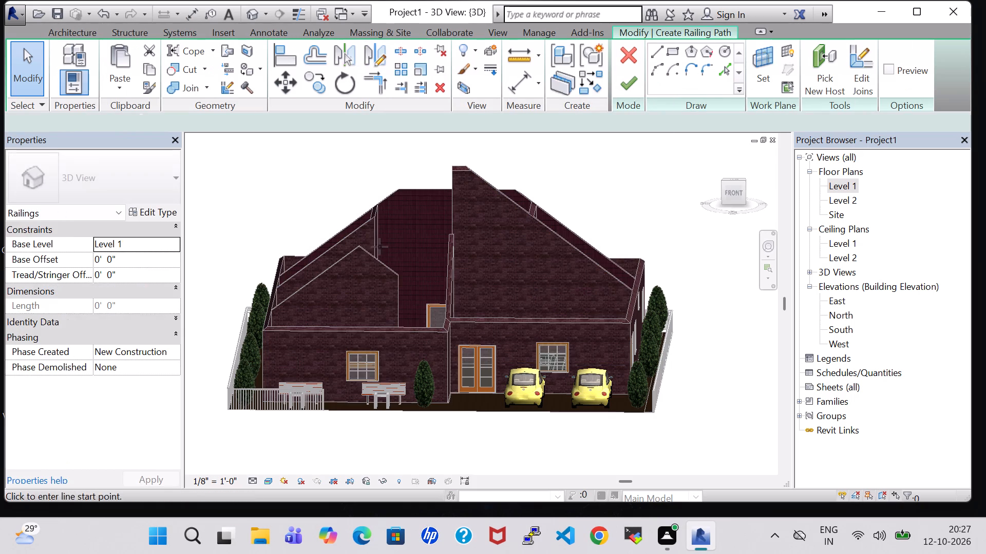
scroll(352, 411, up, 4)
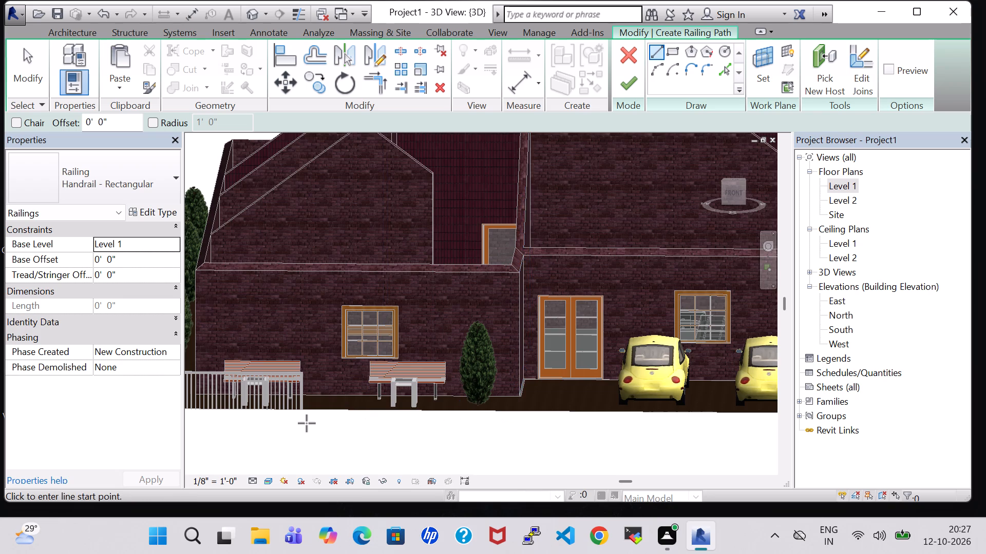
scroll(307, 423, up, 4)
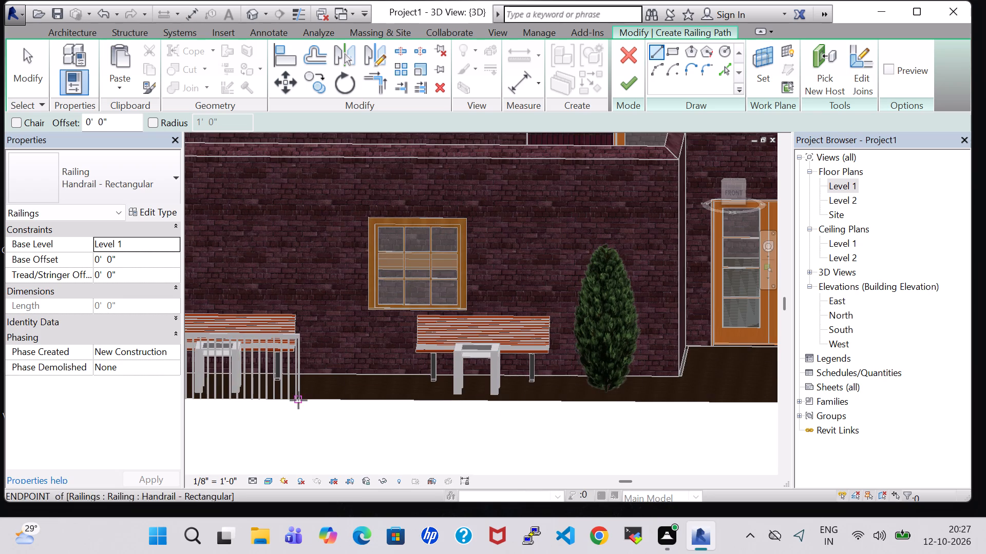
click(298, 400)
click(684, 401)
scroll(684, 401, down, 2)
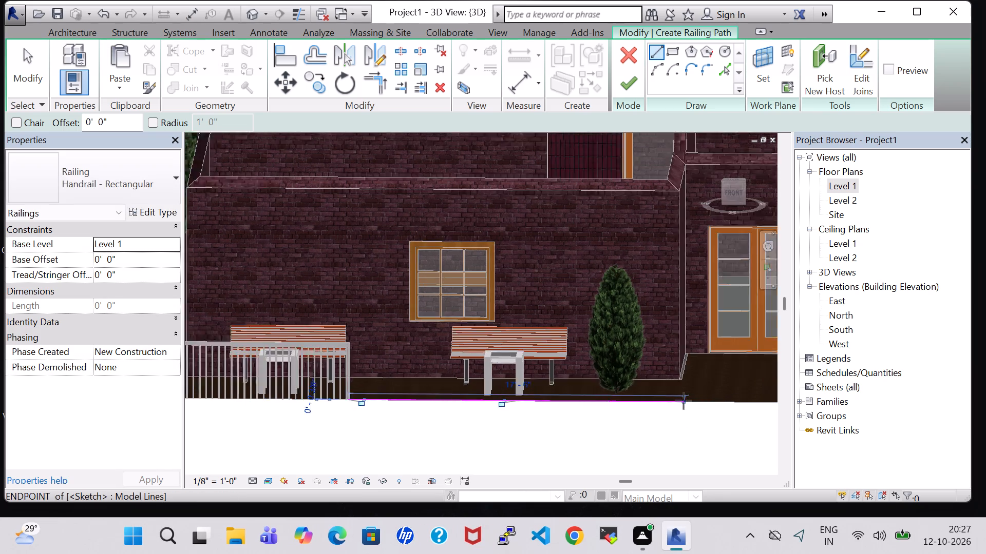
scroll(684, 401, down, 1)
click(635, 74)
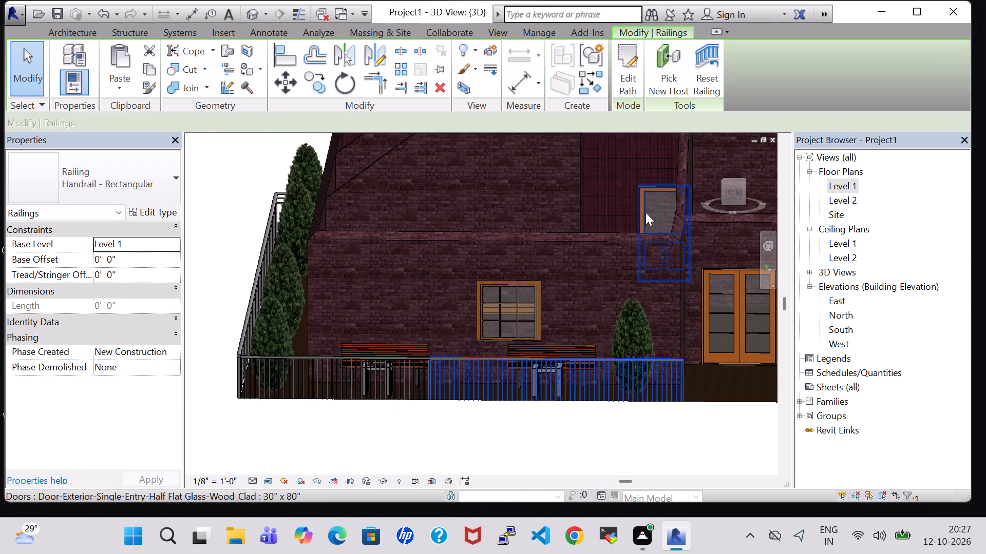
Change both front railings outside the kitchen, the 13'-2" and 17'-6" ones, to the Glass Panel - Bottom Fill type.
scroll(644, 238, down, 2)
scroll(643, 412, down, 2)
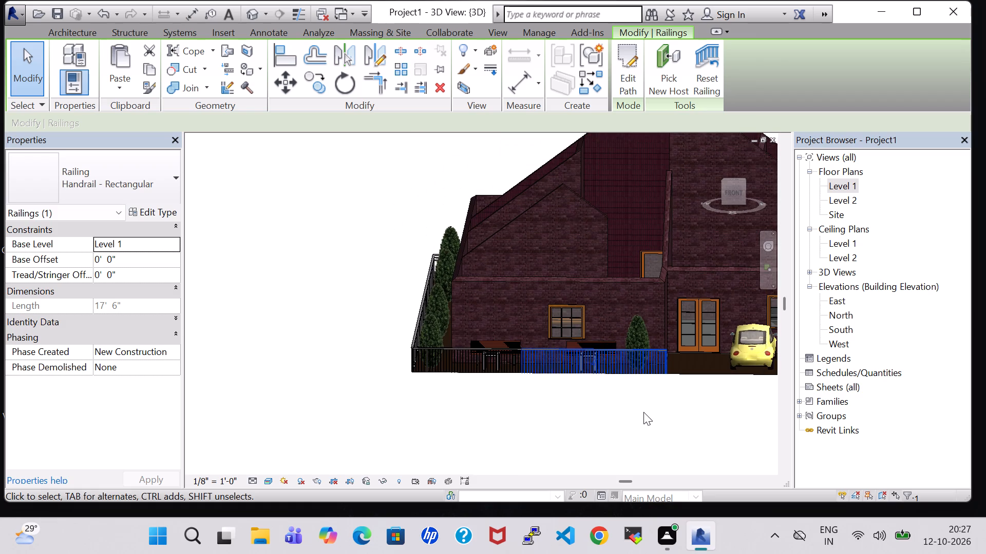
shift+middle_drag(390, 200, 390, 247)
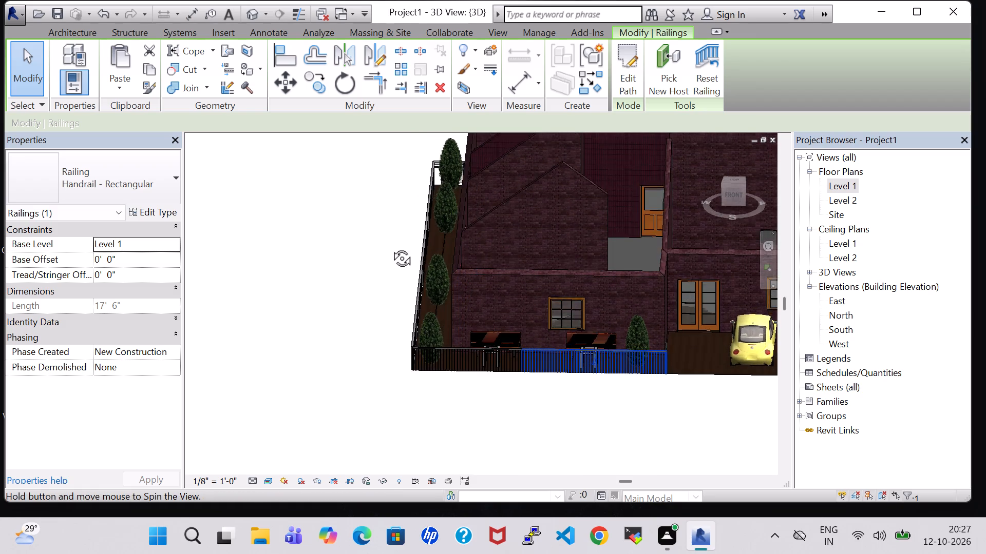
shift+middle_drag(390, 247, 390, 254)
click(617, 417)
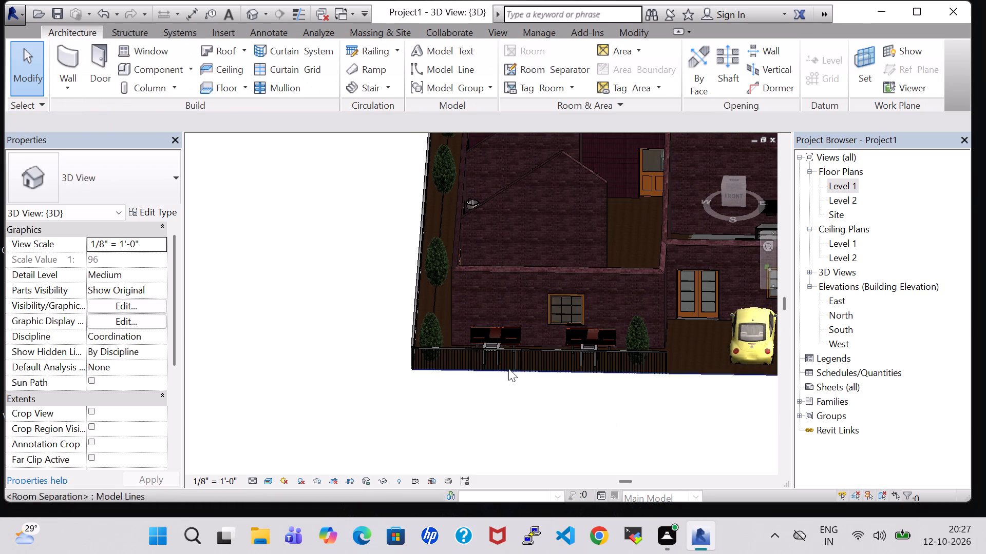
click(494, 361)
click(171, 159)
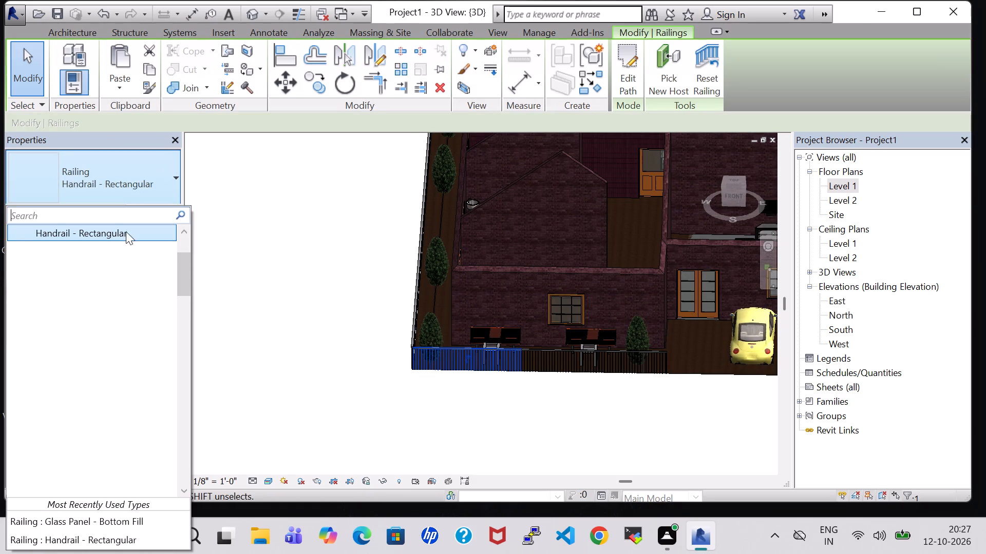
click(206, 216)
click(150, 177)
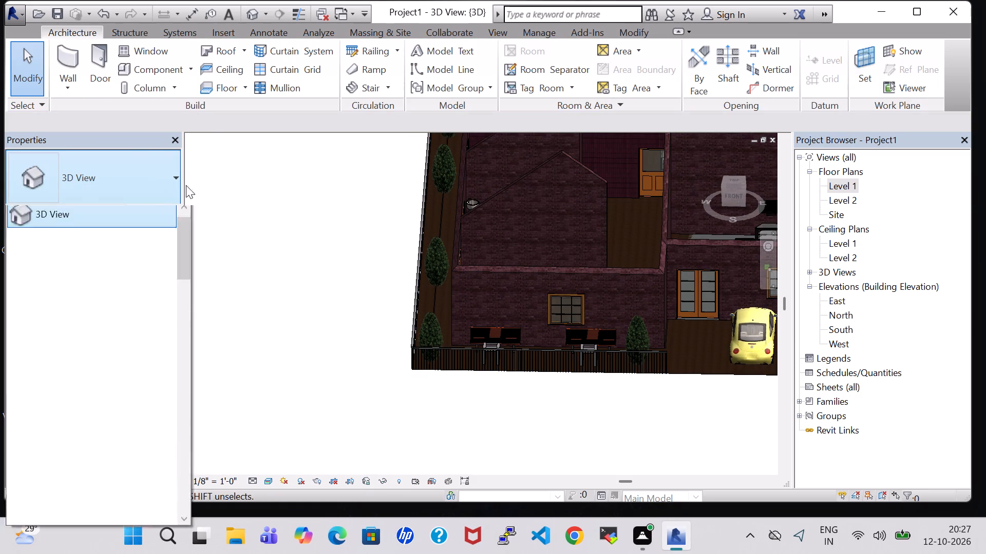
click(490, 409)
click(467, 361)
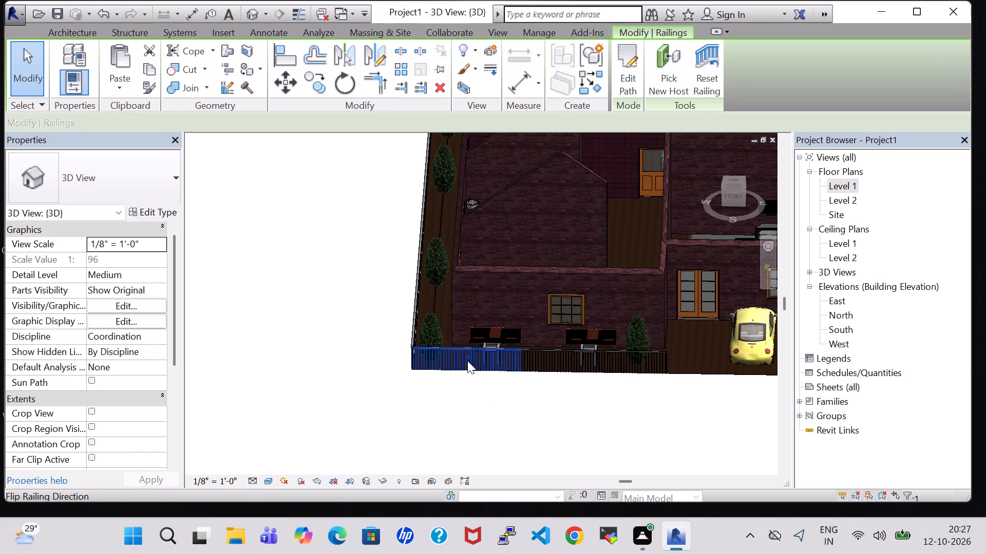
click(143, 174)
click(123, 249)
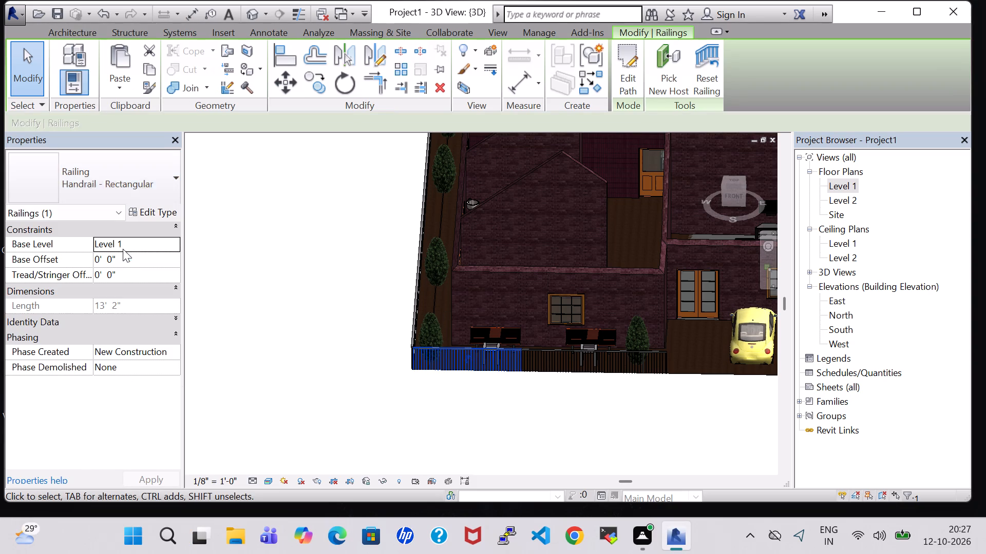
click(584, 356)
click(148, 172)
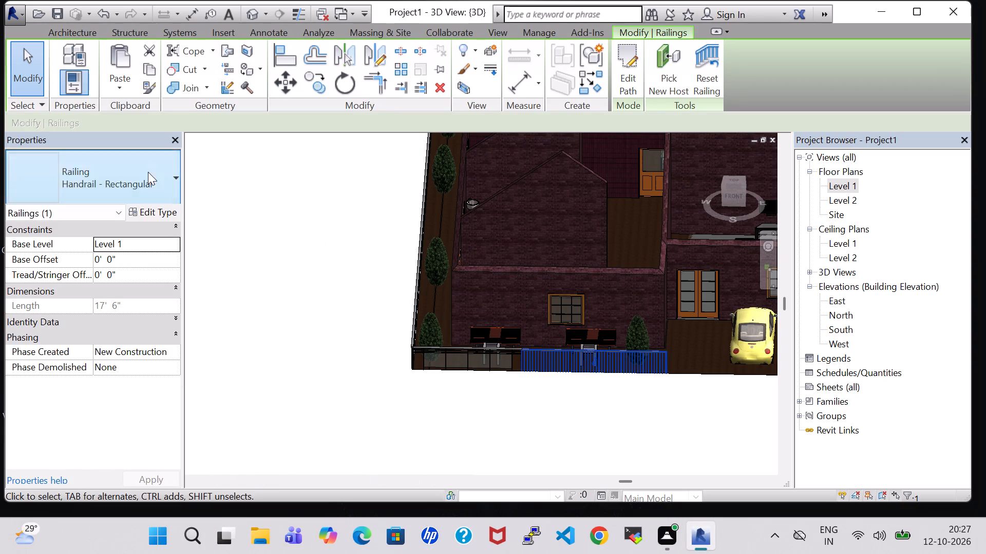
click(145, 252)
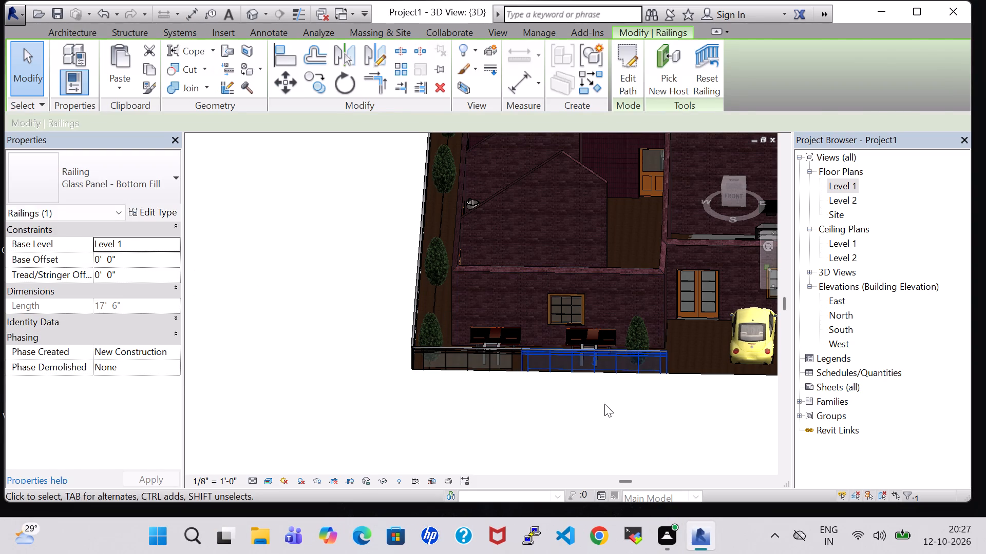
click(604, 404)
Sketch a Handrail - Rectangular railing about 3'-10" long on the front floor edge, ending at the parking-side corner.
middle_drag(604, 404, 317, 409)
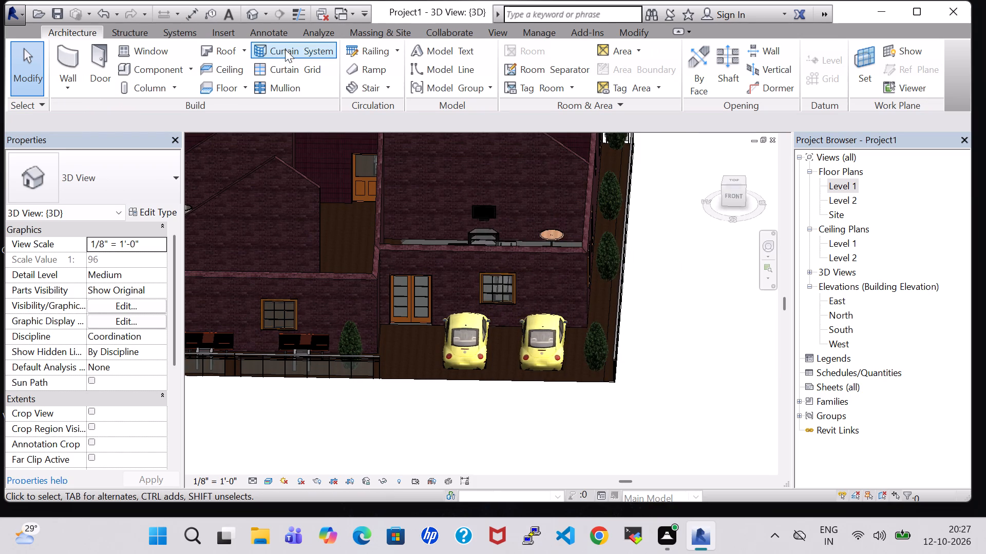
click(353, 45)
scroll(608, 352, up, 3)
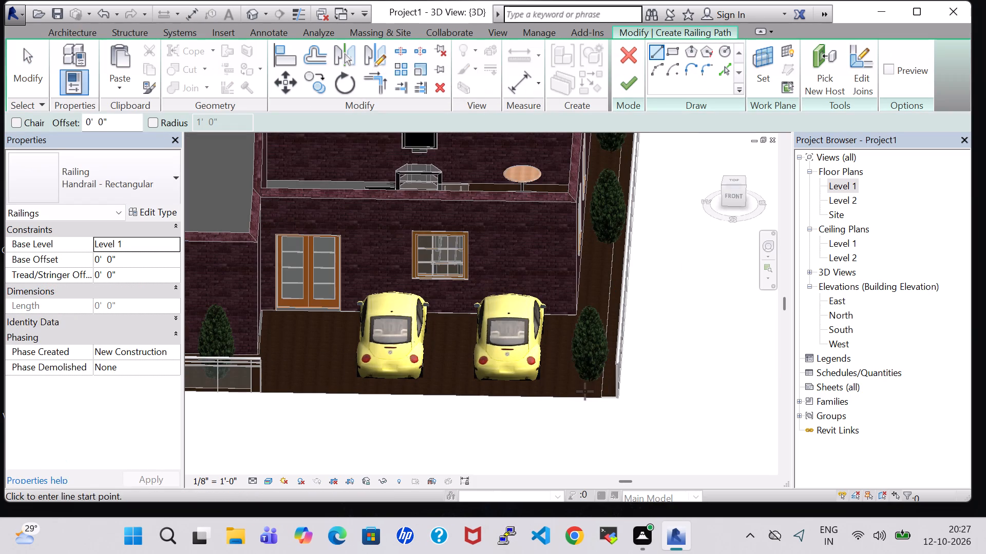
click(569, 397)
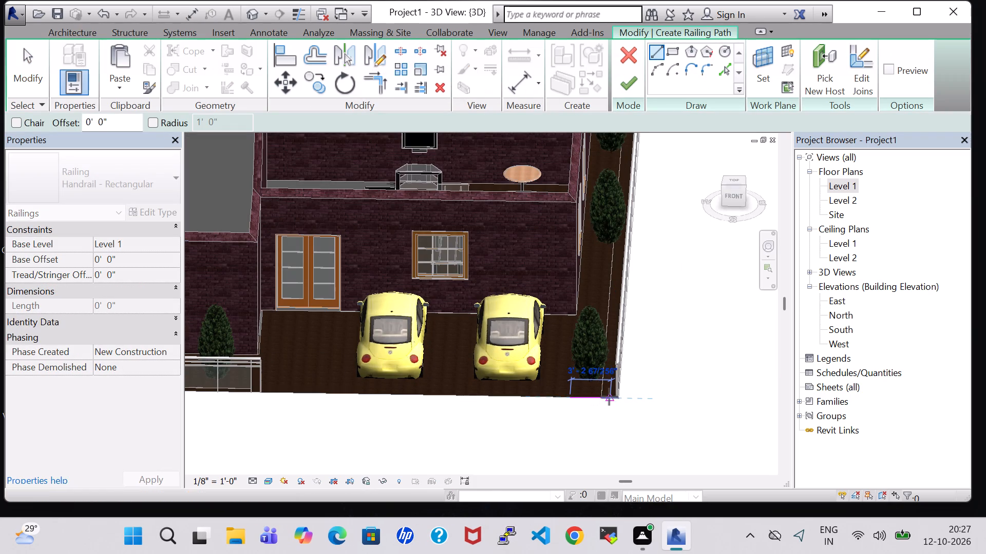
click(618, 396)
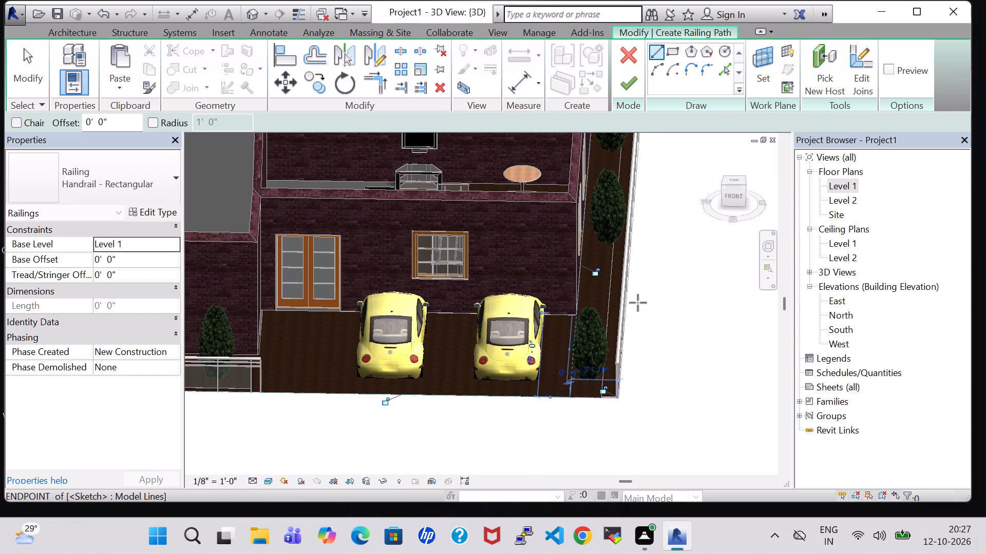
click(622, 88)
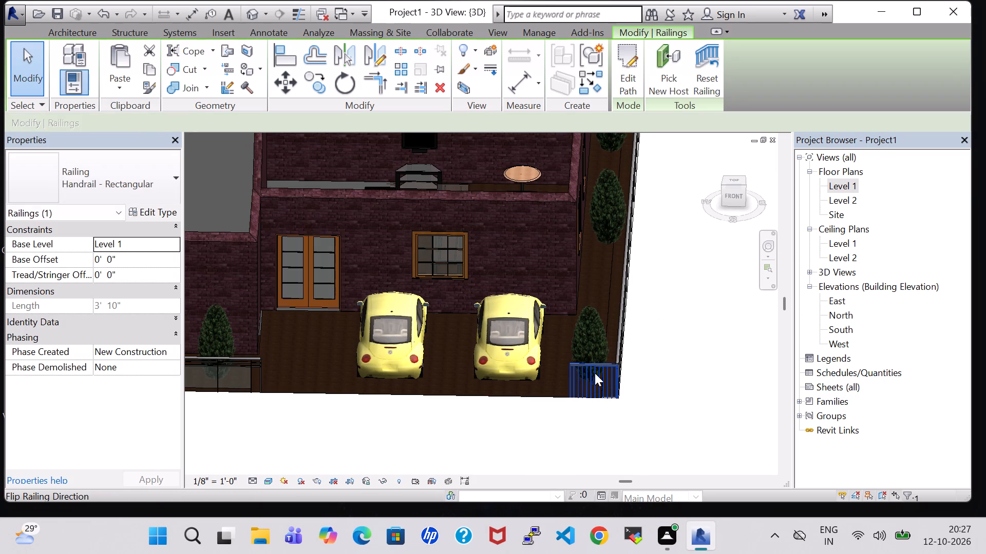
click(595, 373)
click(663, 374)
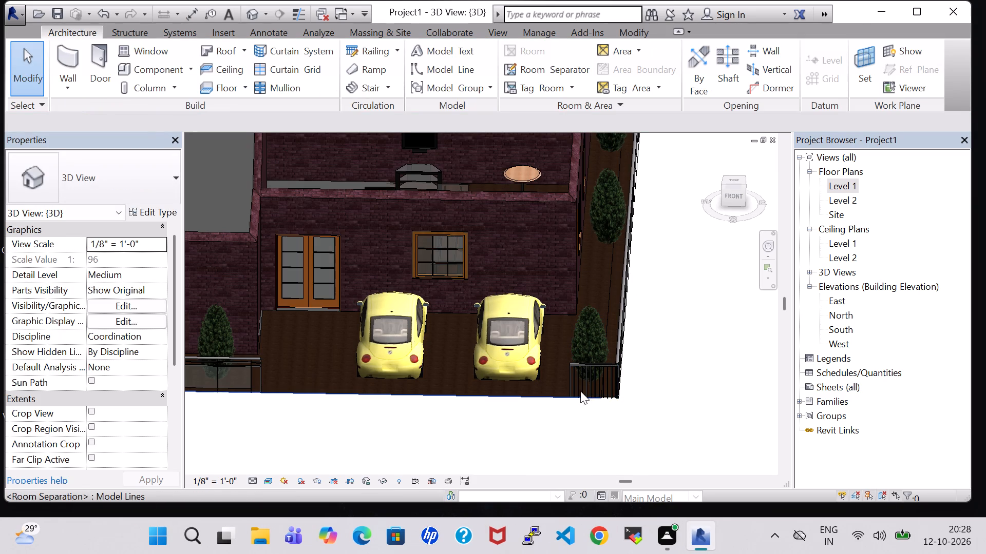
Change the short front railing at the parking-side corner to the Glass Panel - Bottom Fill type.
click(607, 366)
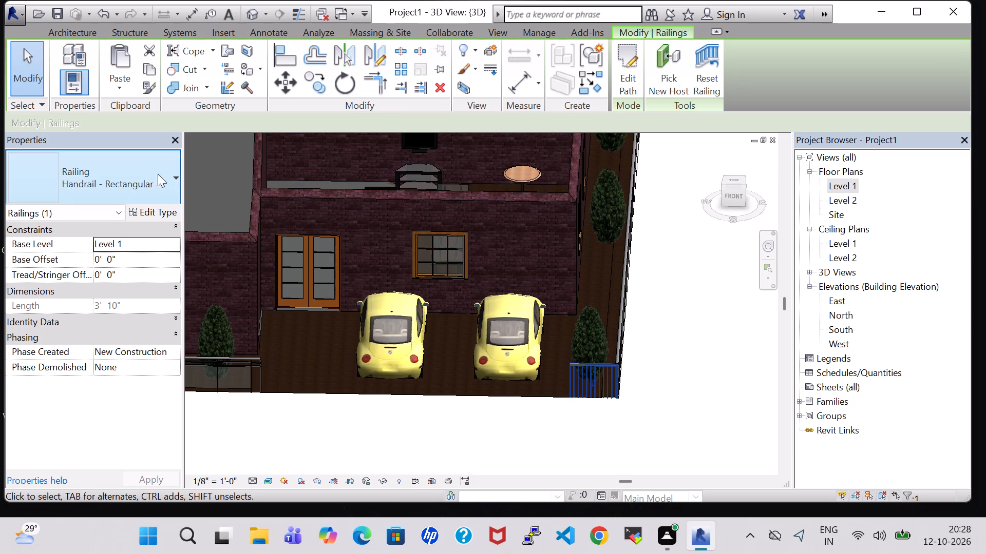
click(138, 179)
click(98, 256)
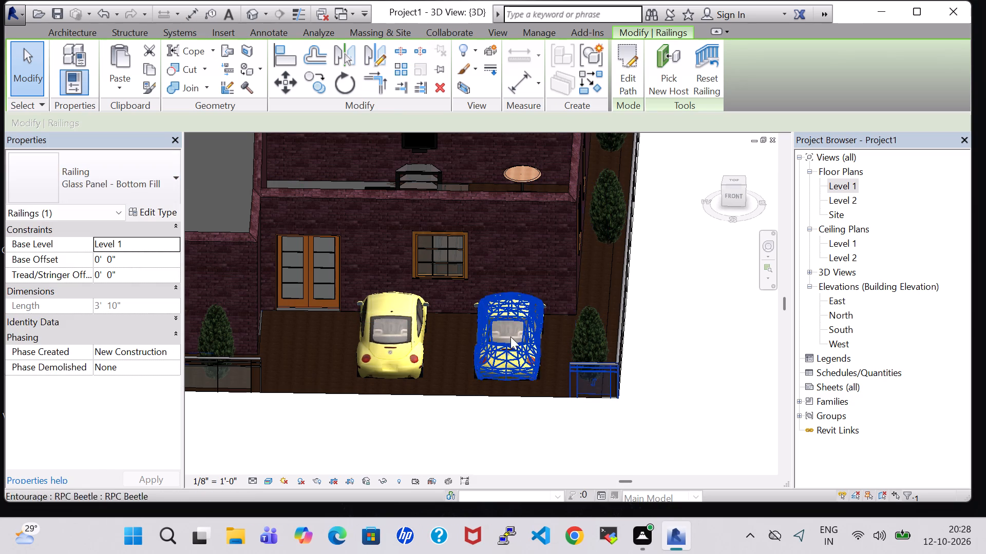
click(663, 360)
middle_drag(665, 360, 673, 345)
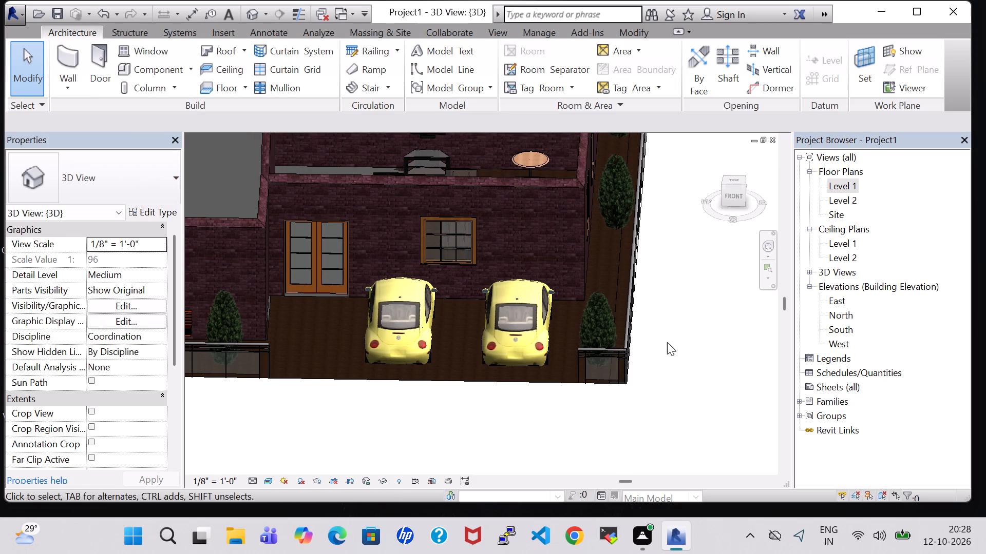
Browse the Doors family library, including its Commercial, Hardware and Residential folders, for a component to load.
click(137, 65)
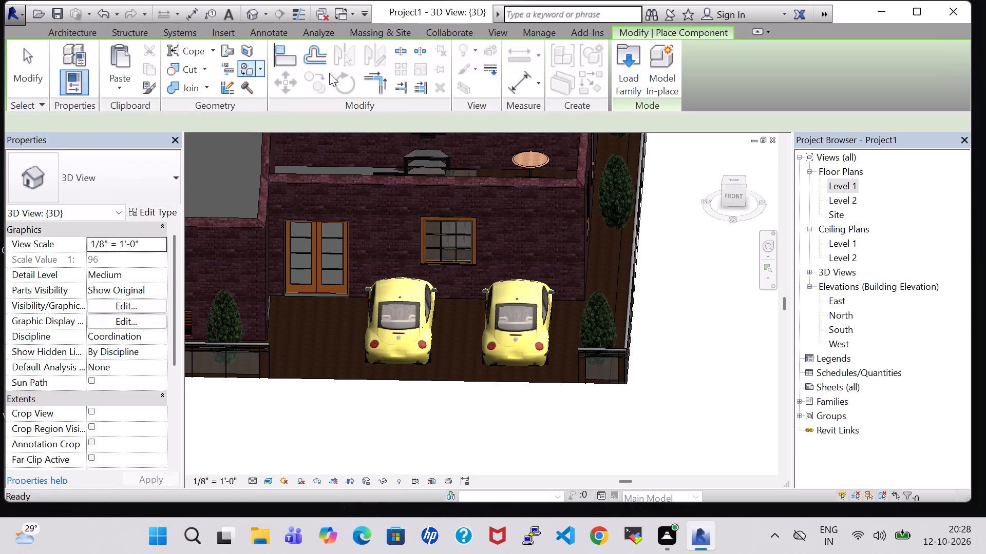
click(626, 63)
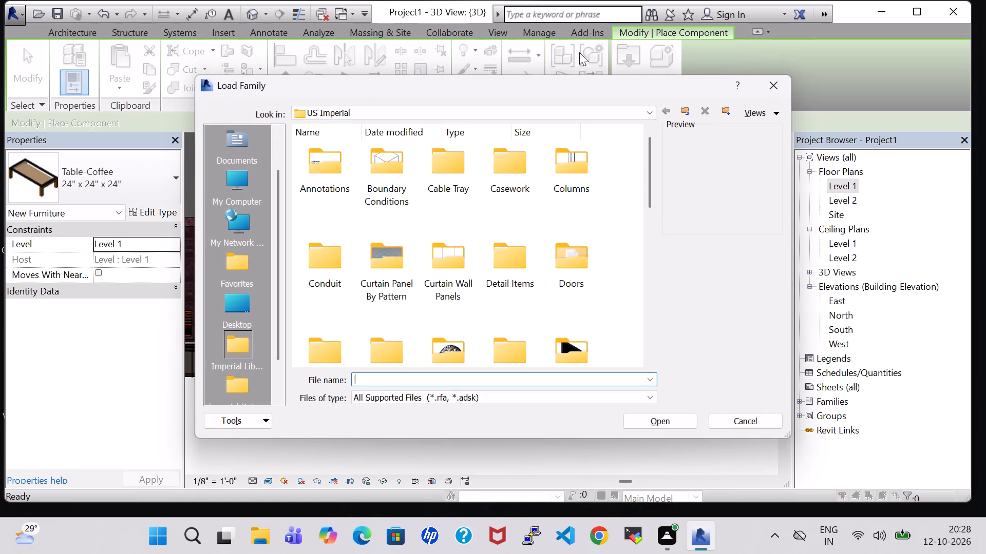
scroll(549, 60, down, 1)
scroll(503, 286, down, 1)
scroll(550, 248, up, 1)
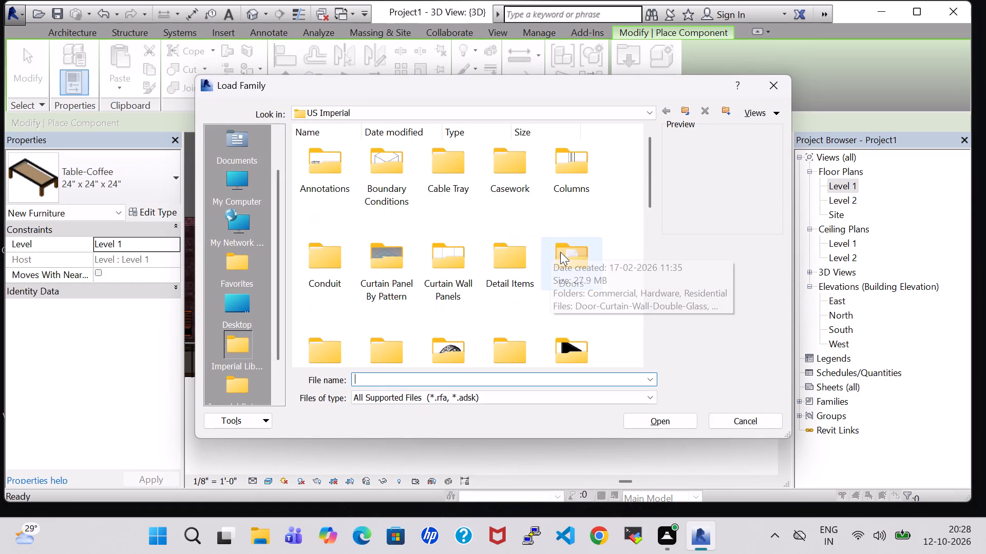
double_click(560, 252)
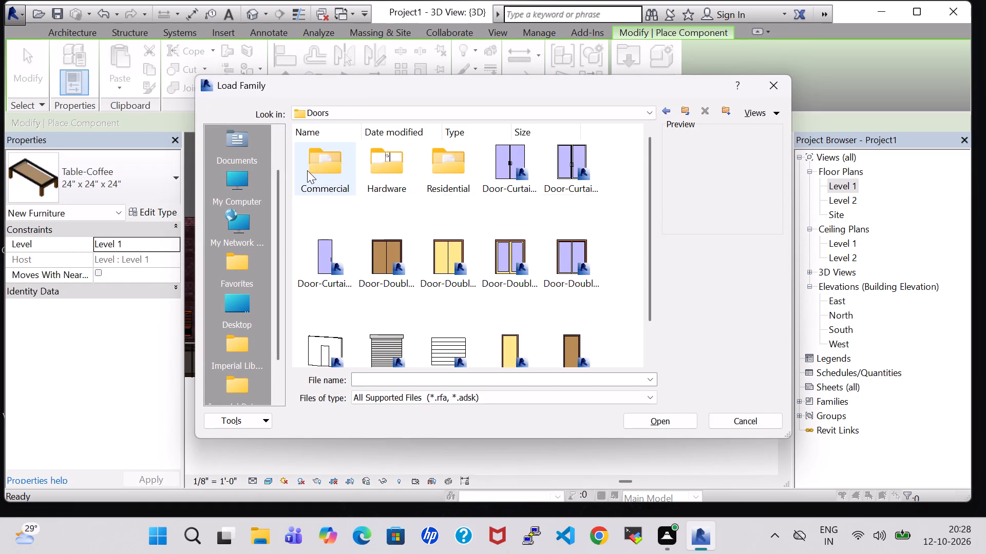
double_click(307, 170)
scroll(419, 234, down, 1)
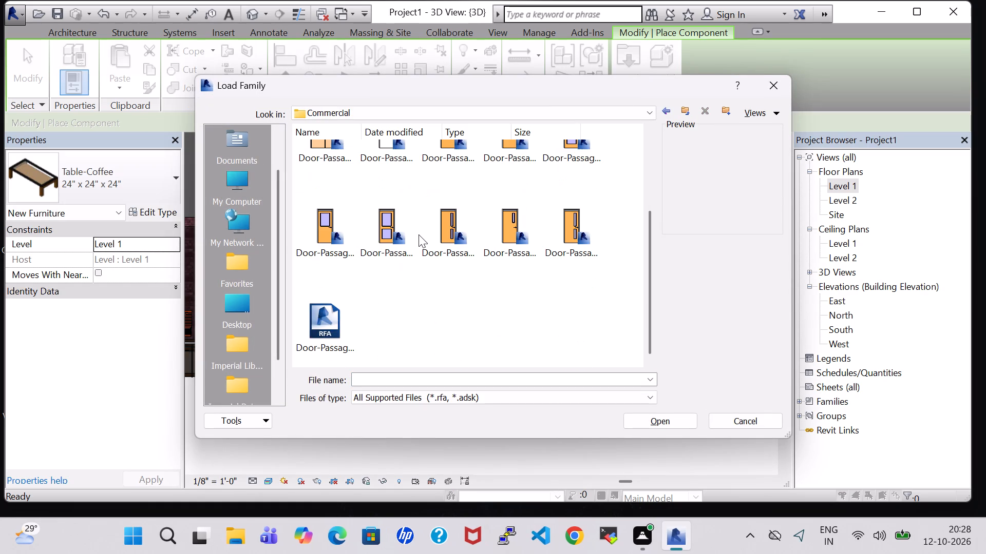
scroll(437, 267, up, 2)
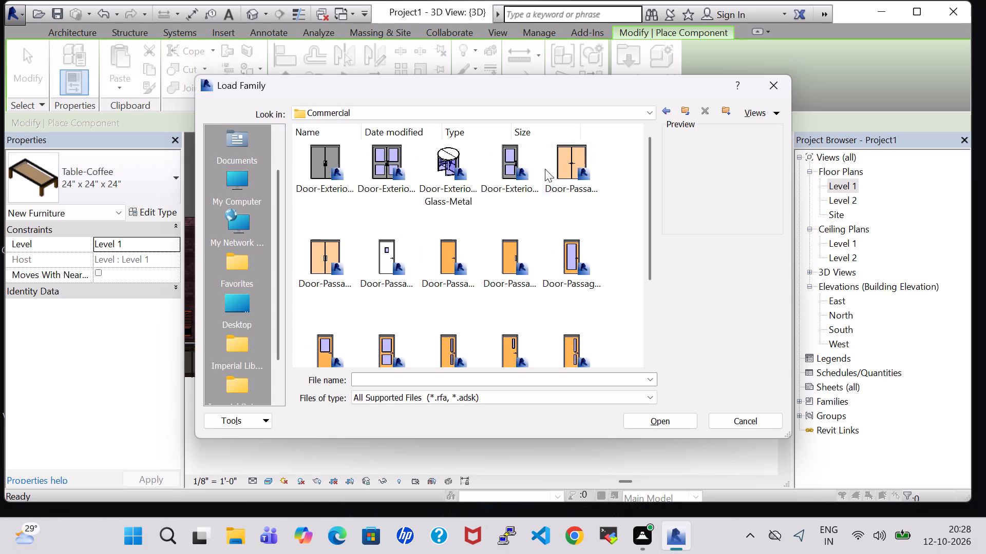
click(668, 112)
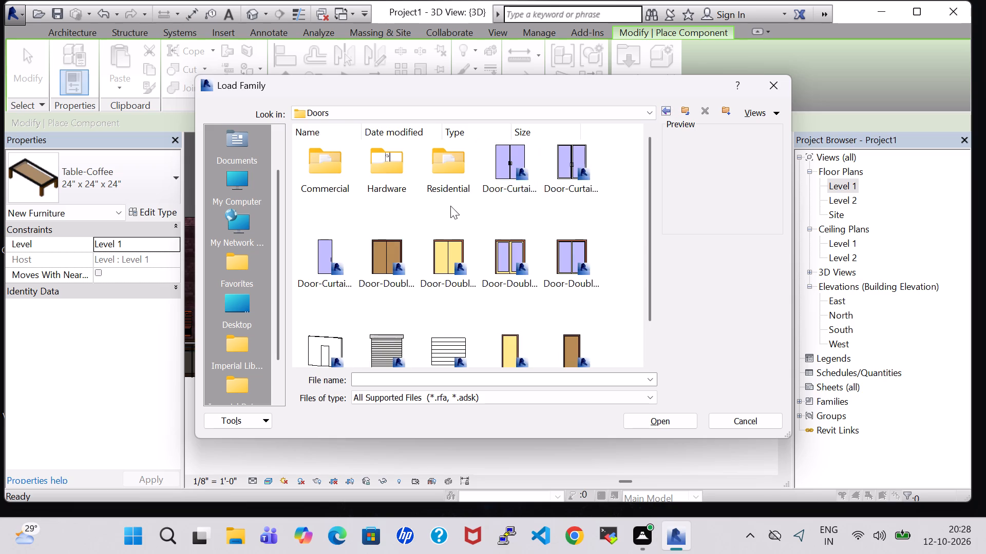
click(414, 166)
triple_click(401, 163)
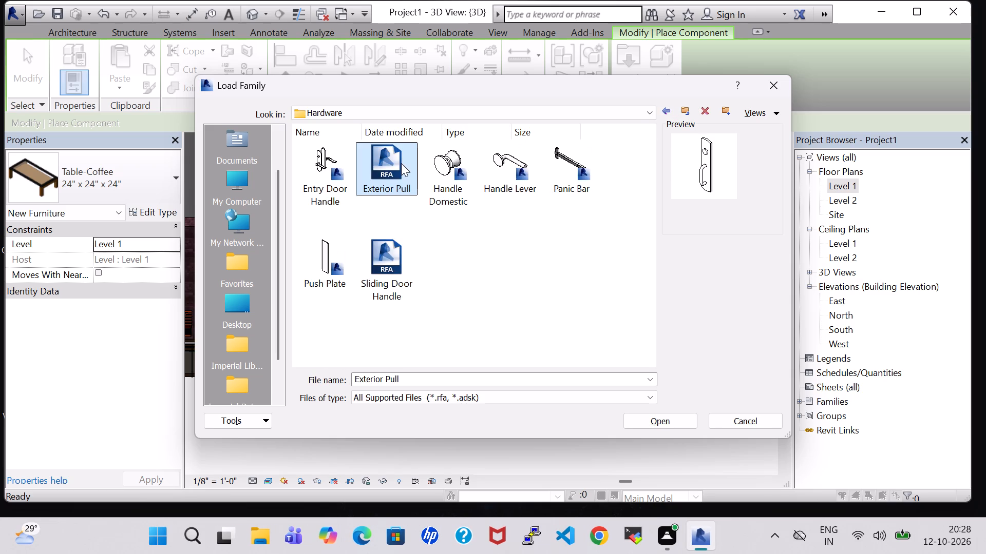
click(666, 105)
click(666, 107)
double_click(454, 173)
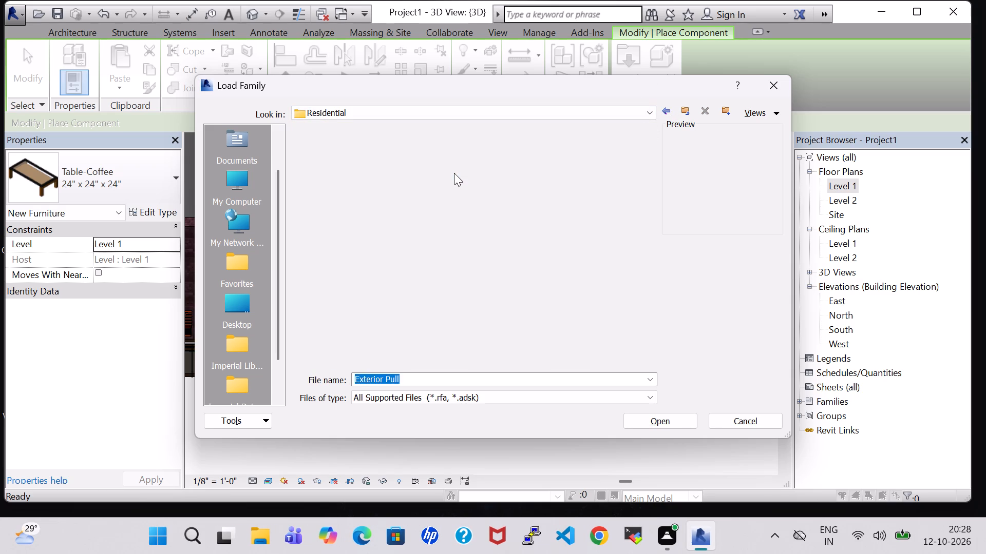
scroll(454, 174, down, 2)
scroll(454, 175, up, 2)
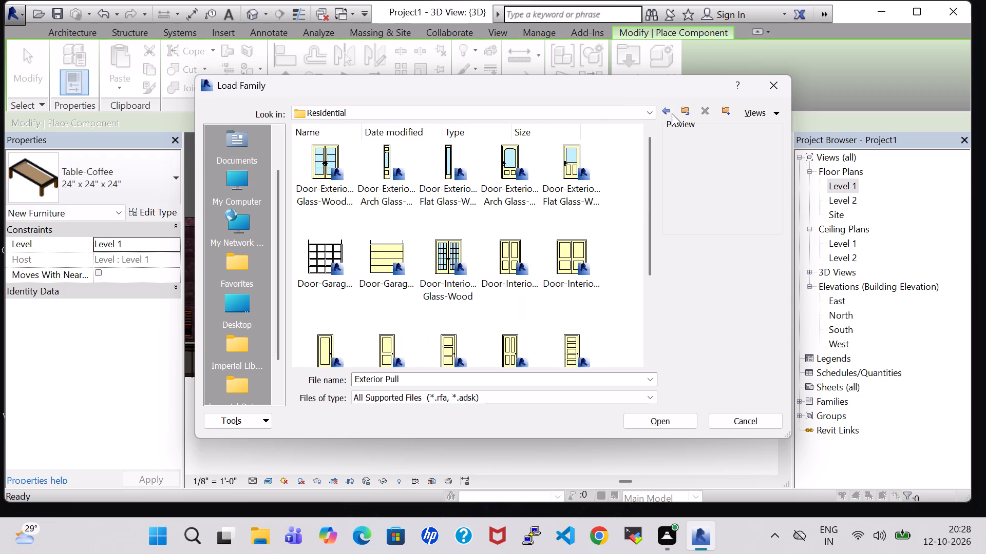
click(668, 112)
scroll(487, 297, down, 2)
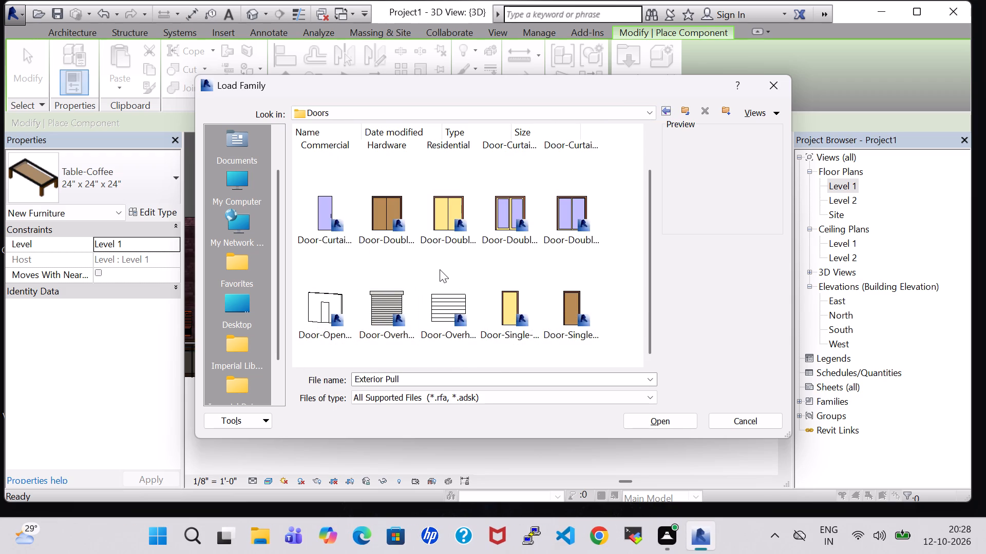
click(768, 82)
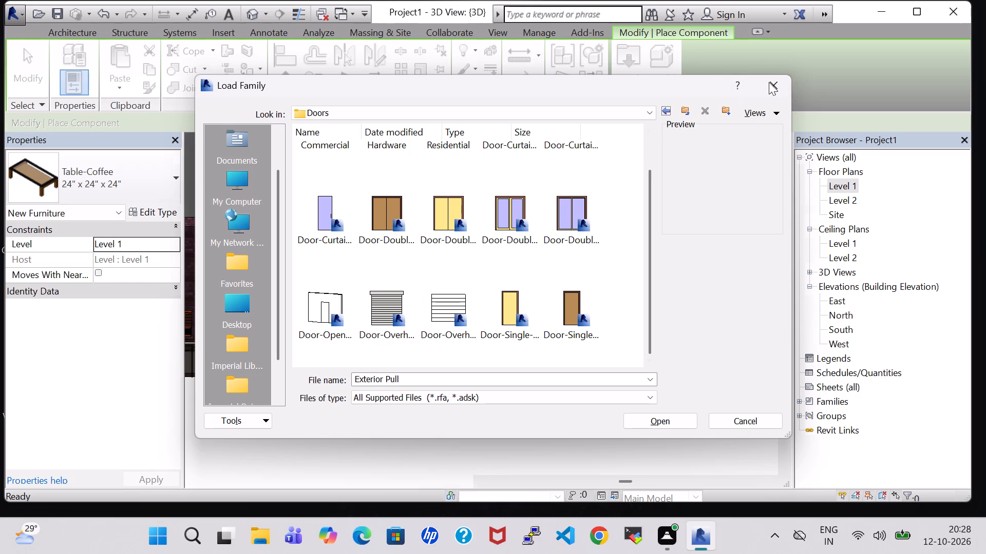
scroll(739, 139, down, 1)
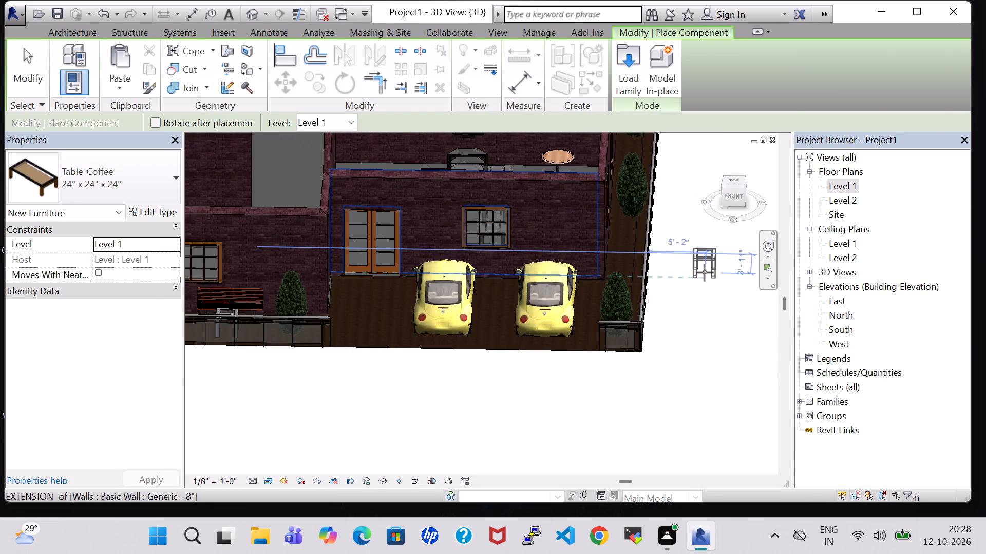
key(Escape)
Open the Level 1 floor plan at the front parking area.
double_click(833, 186)
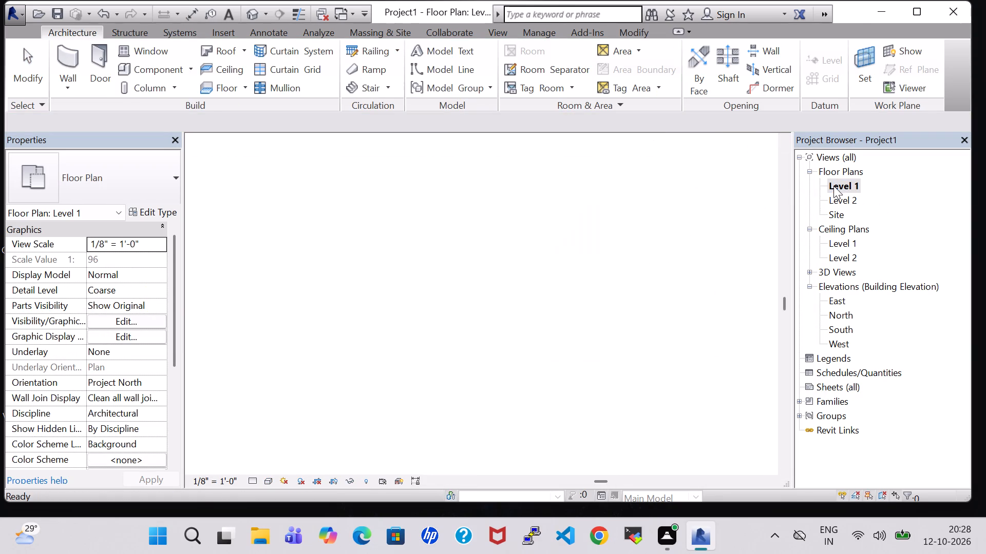
scroll(540, 349, down, 2)
middle_drag(661, 429, 598, 432)
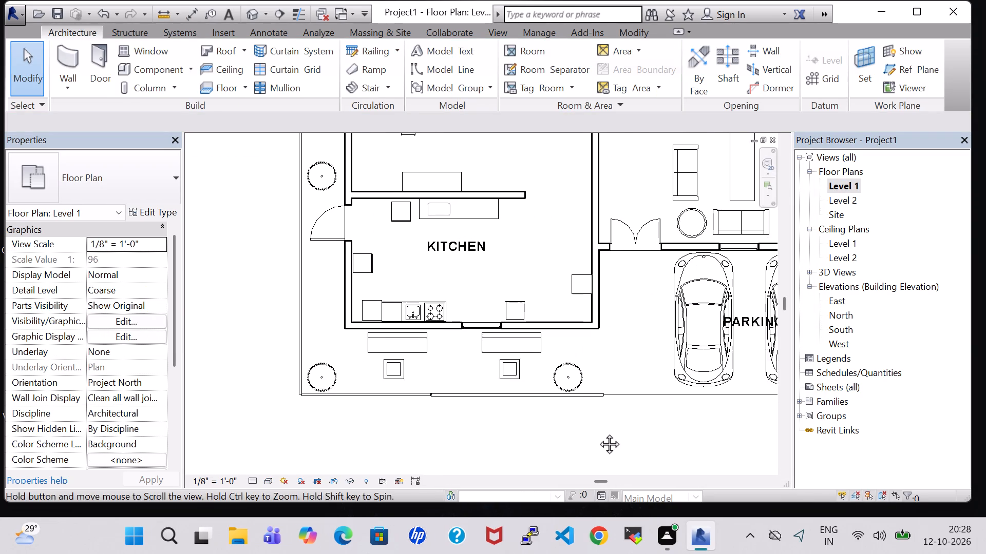
middle_drag(598, 432, 584, 432)
middle_drag(658, 438, 472, 438)
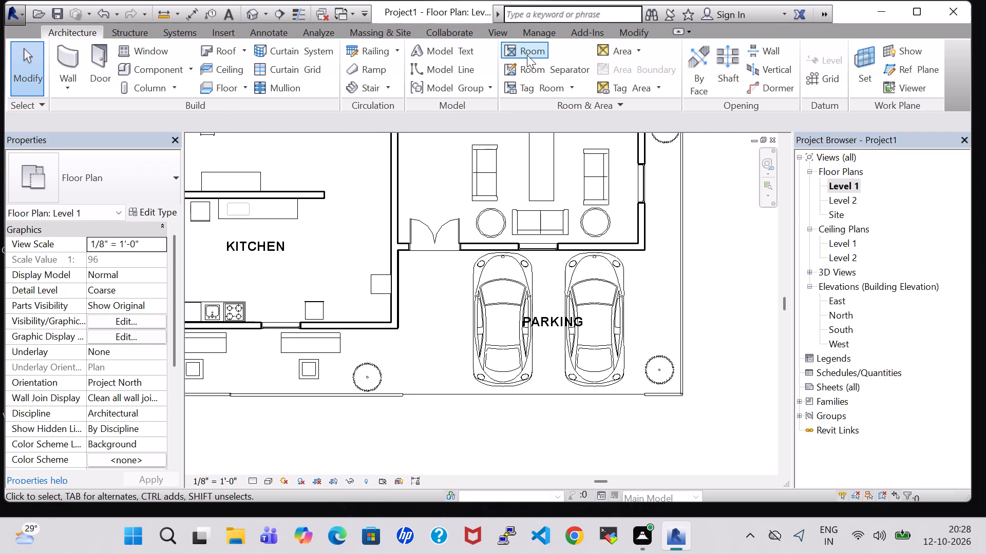
Examine the area and room tagging options, including the categories offered by Tag All Not Tagged, without applying any tags.
click(627, 53)
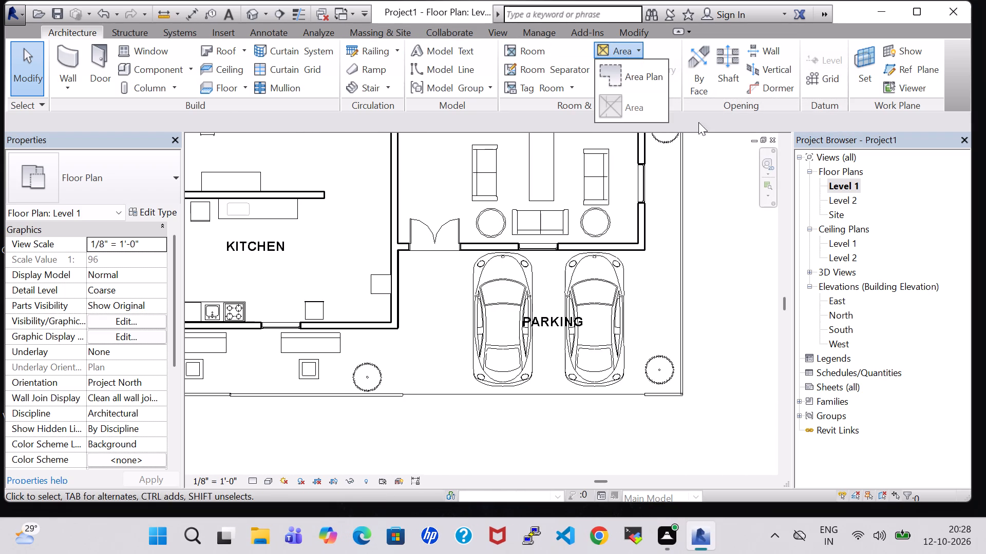
click(734, 176)
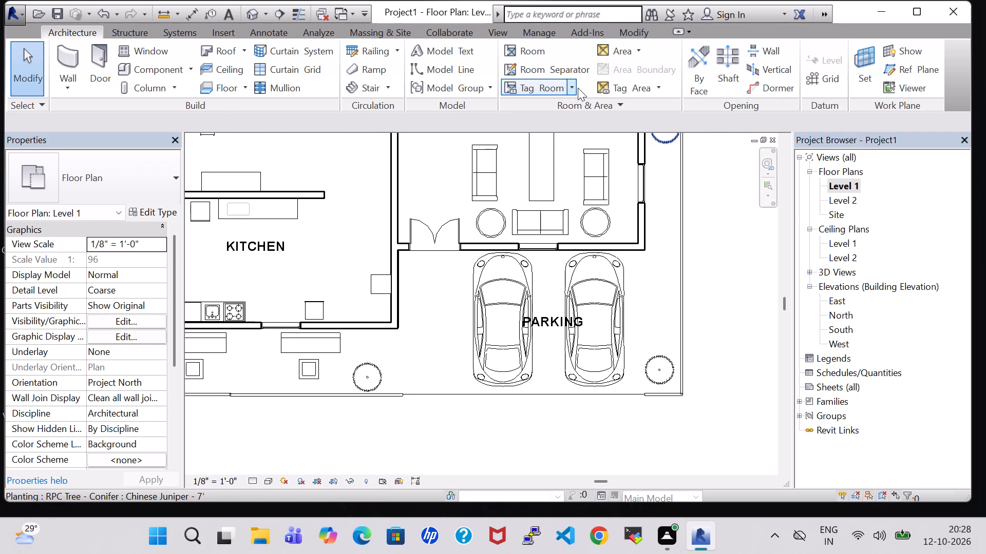
click(569, 88)
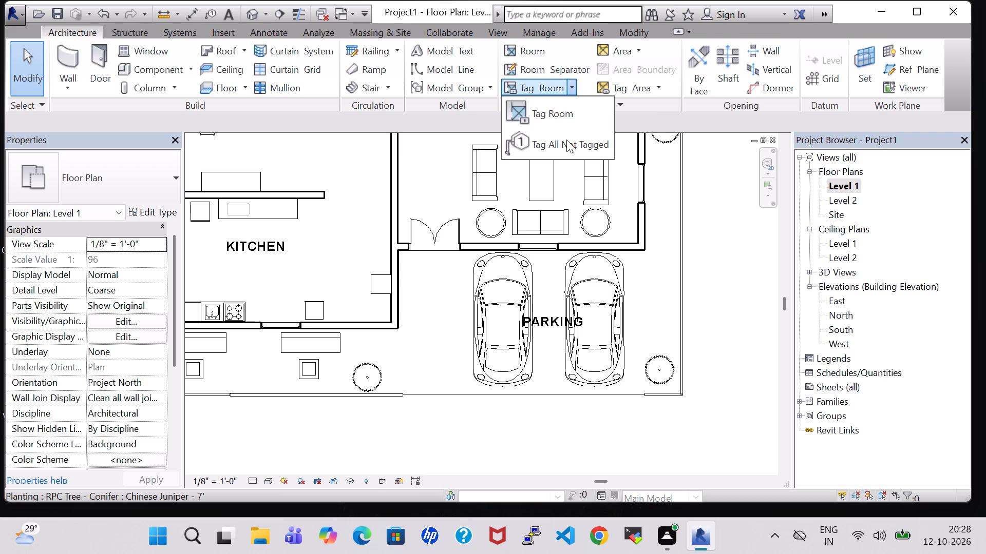
click(566, 140)
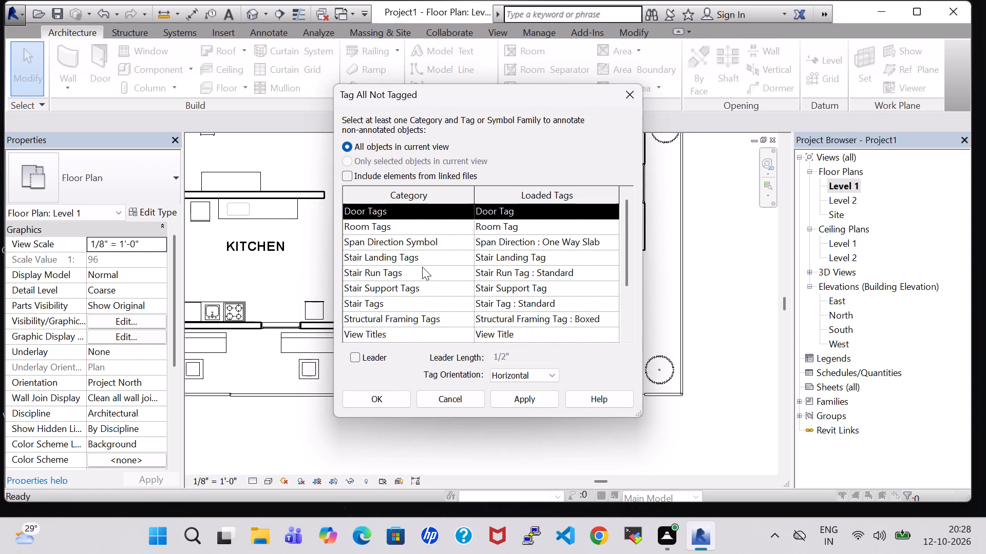
scroll(422, 267, down, 3)
scroll(422, 267, up, 3)
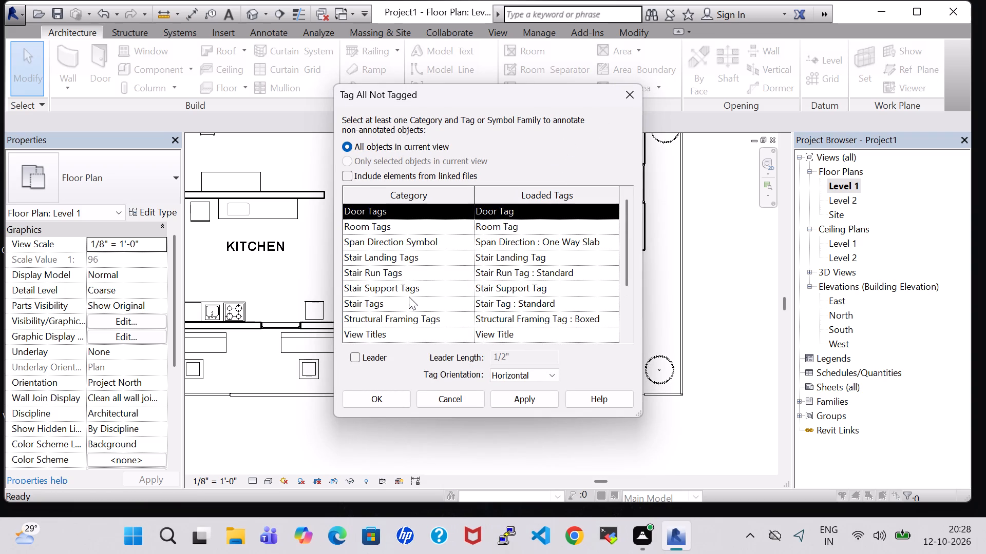
scroll(477, 291, down, 1)
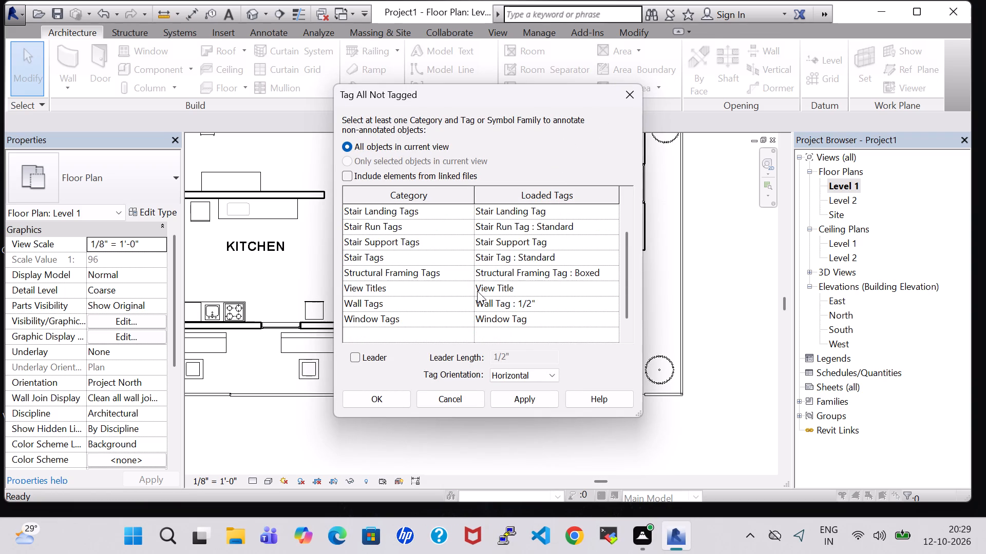
scroll(477, 291, down, 1)
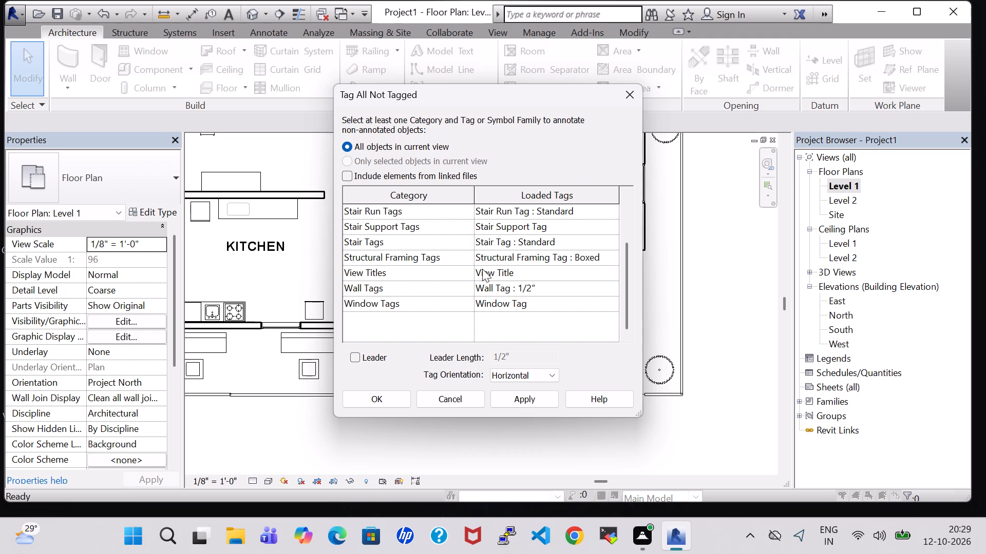
scroll(530, 309, up, 2)
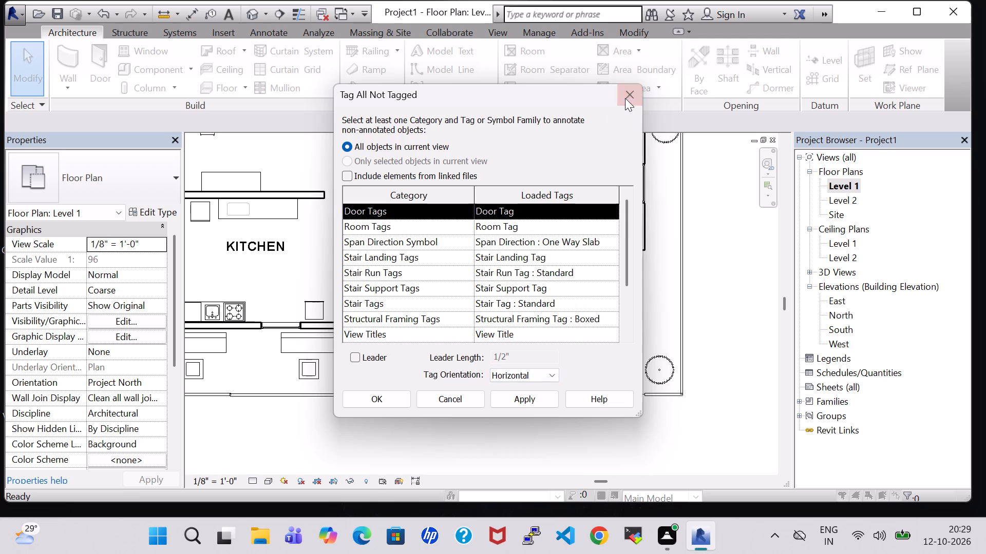
click(625, 98)
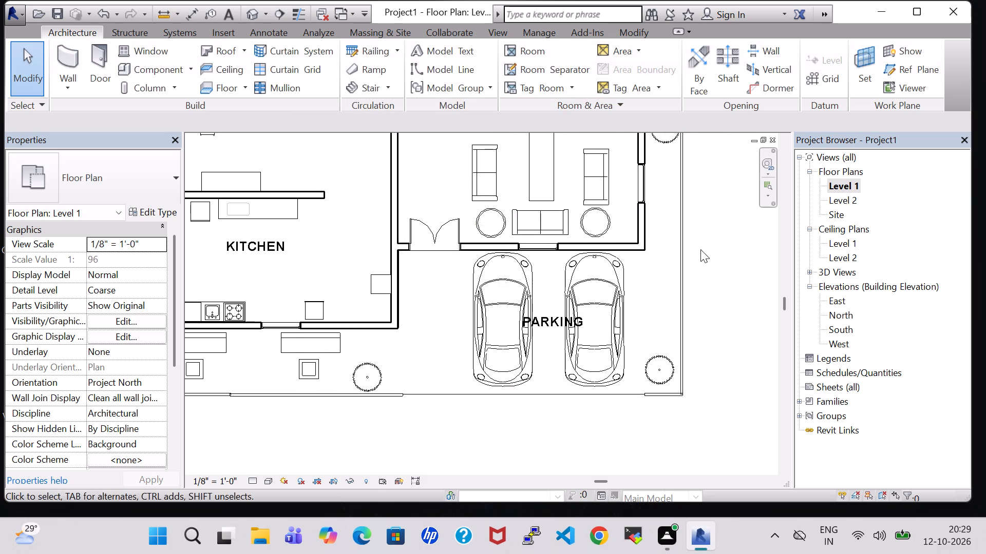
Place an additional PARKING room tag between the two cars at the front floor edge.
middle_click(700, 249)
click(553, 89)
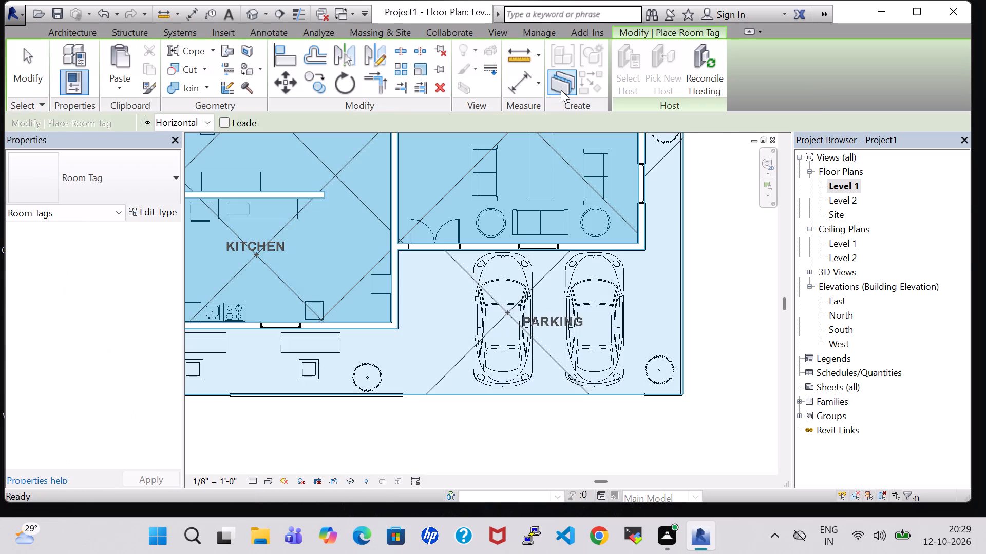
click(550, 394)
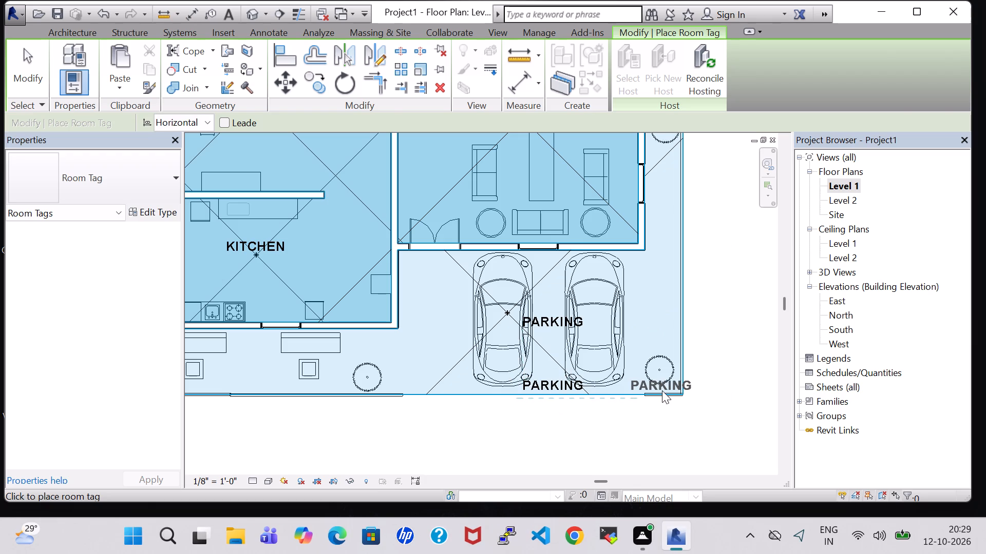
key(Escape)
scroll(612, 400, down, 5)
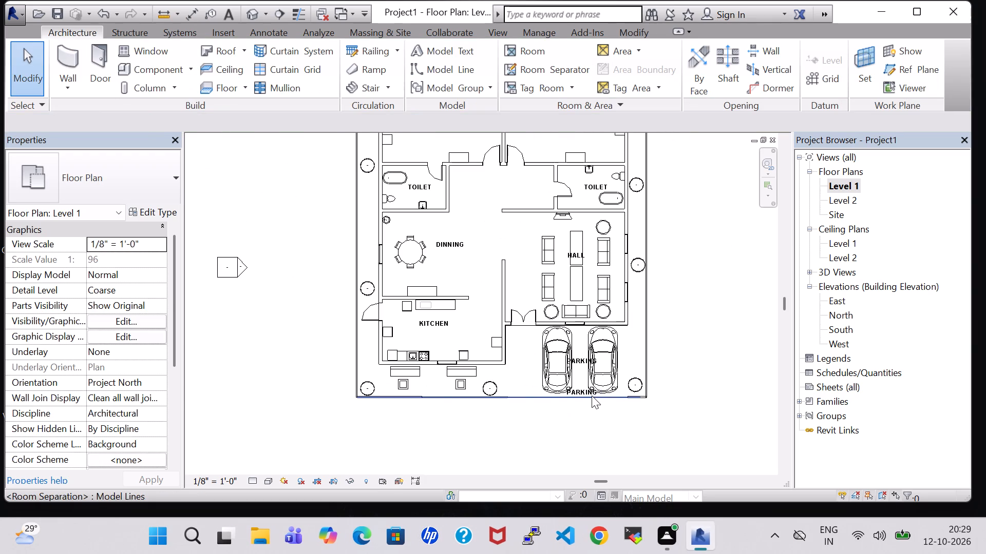
Rename the room tag at the front edge of the parking area as GATE.
double_click(579, 391)
key(BackSpace)
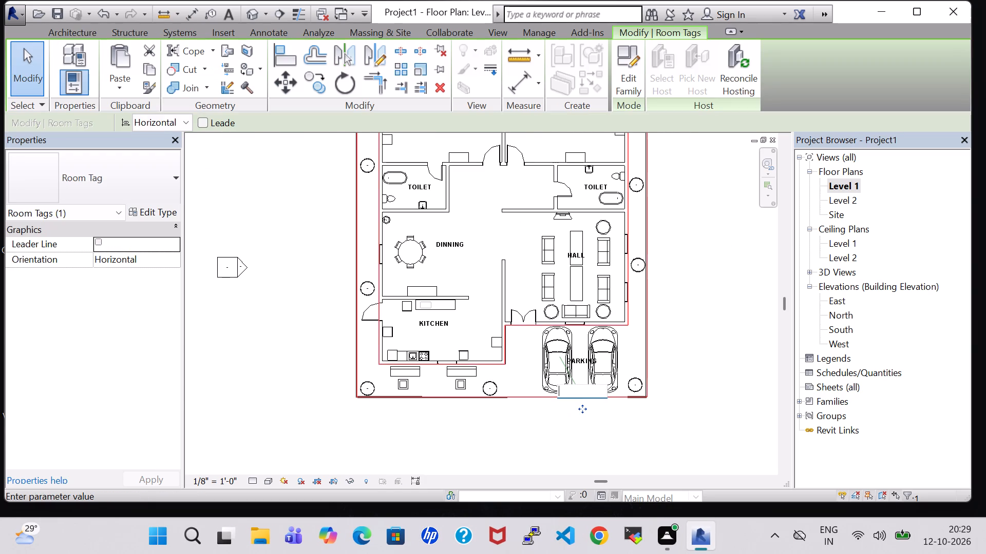
text(gate)
key(BackSpace)
key(BackSpace)
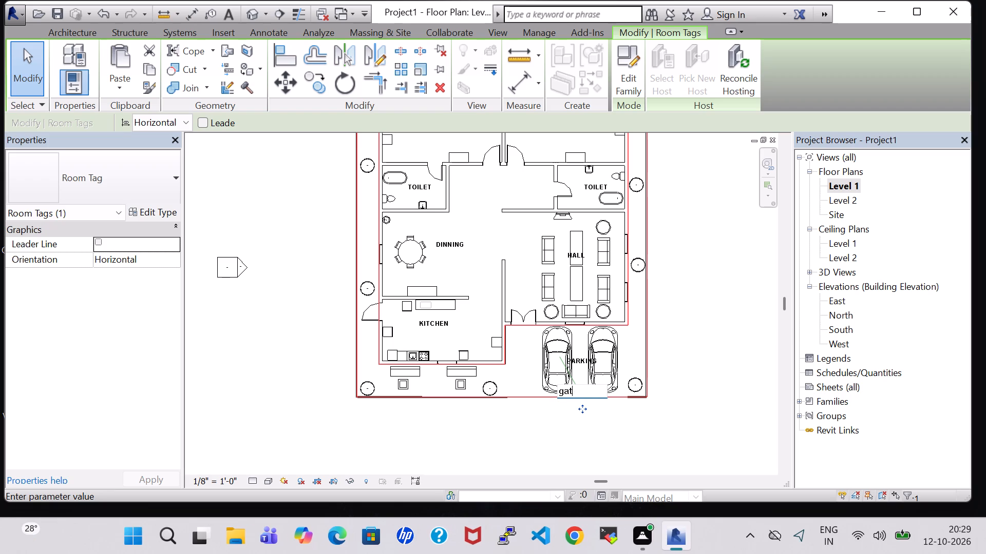
key(BackSpace)
key(BackSpace)
text(GATE)
key(Return)
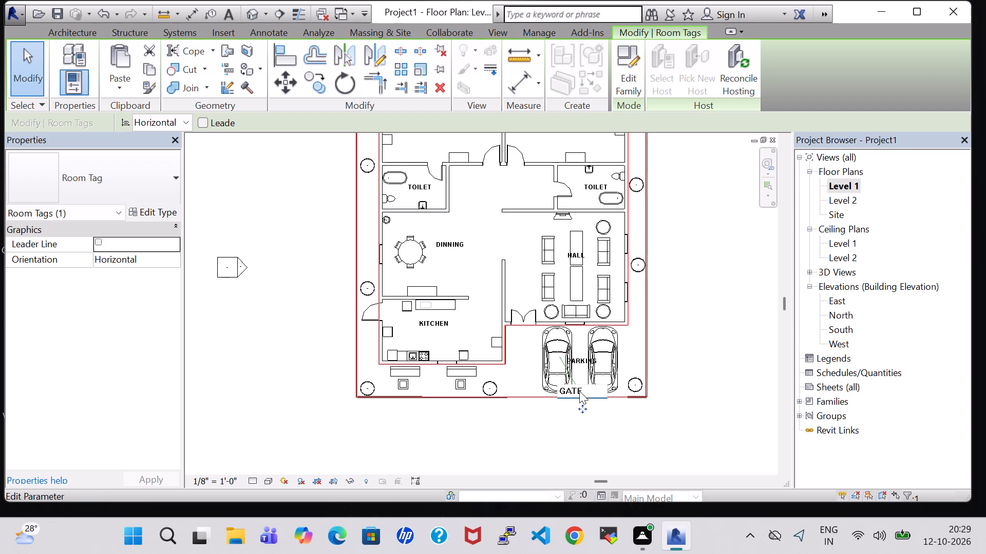
click(680, 383)
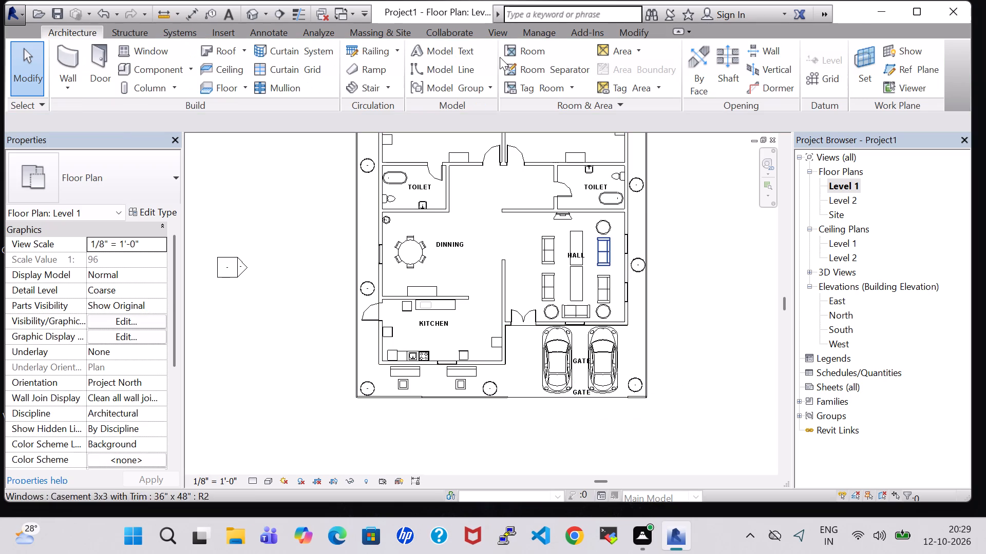
Check the parking front in the 3D view and return to the Level 1 floor plan.
click(250, 12)
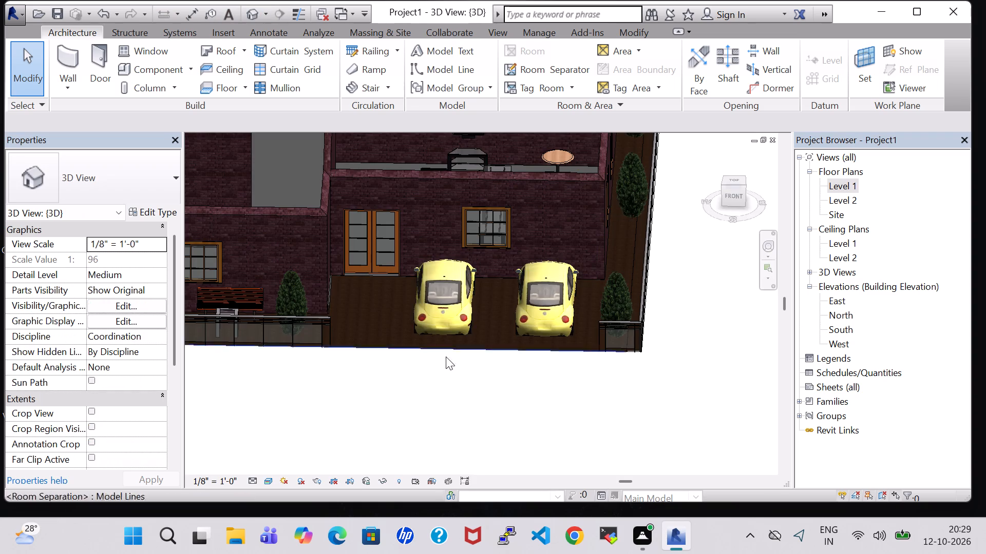
double_click(843, 181)
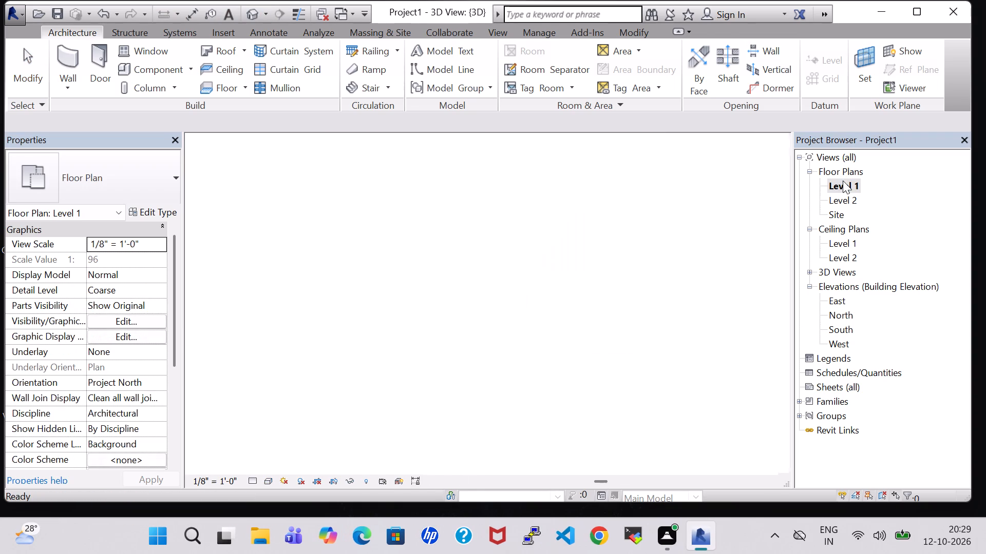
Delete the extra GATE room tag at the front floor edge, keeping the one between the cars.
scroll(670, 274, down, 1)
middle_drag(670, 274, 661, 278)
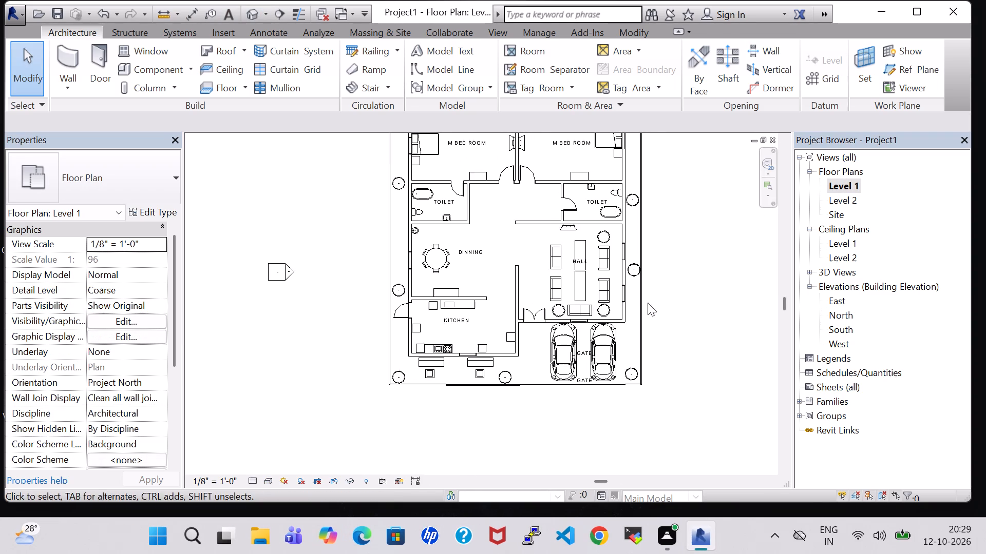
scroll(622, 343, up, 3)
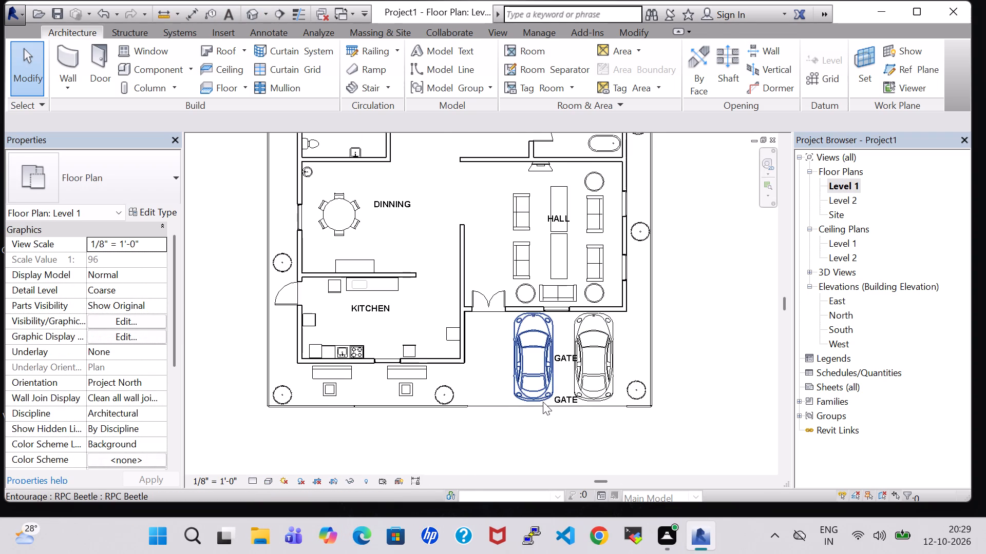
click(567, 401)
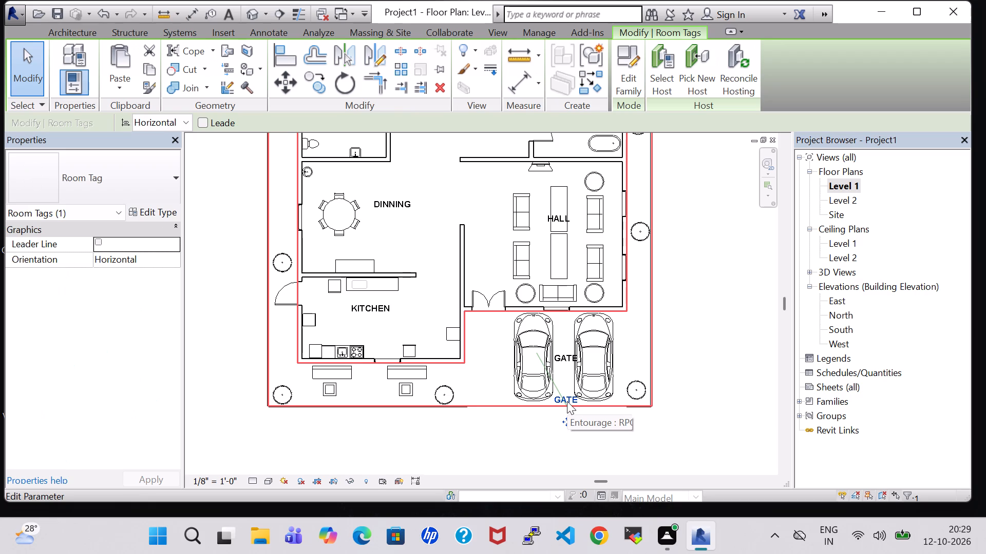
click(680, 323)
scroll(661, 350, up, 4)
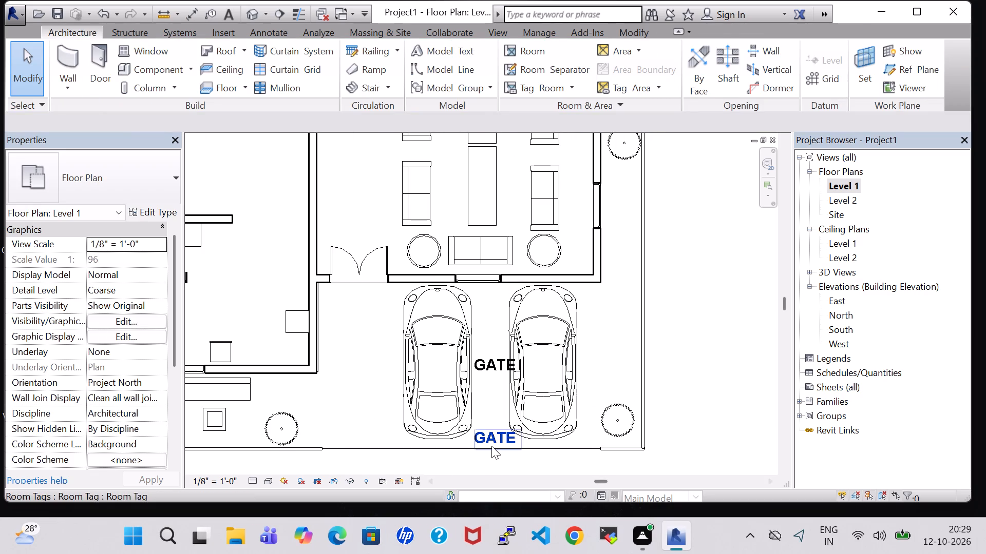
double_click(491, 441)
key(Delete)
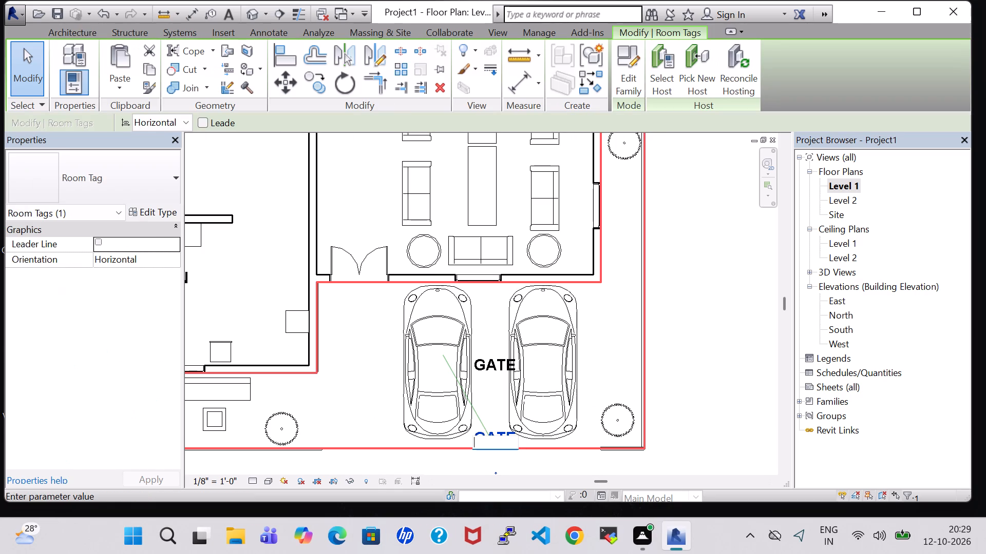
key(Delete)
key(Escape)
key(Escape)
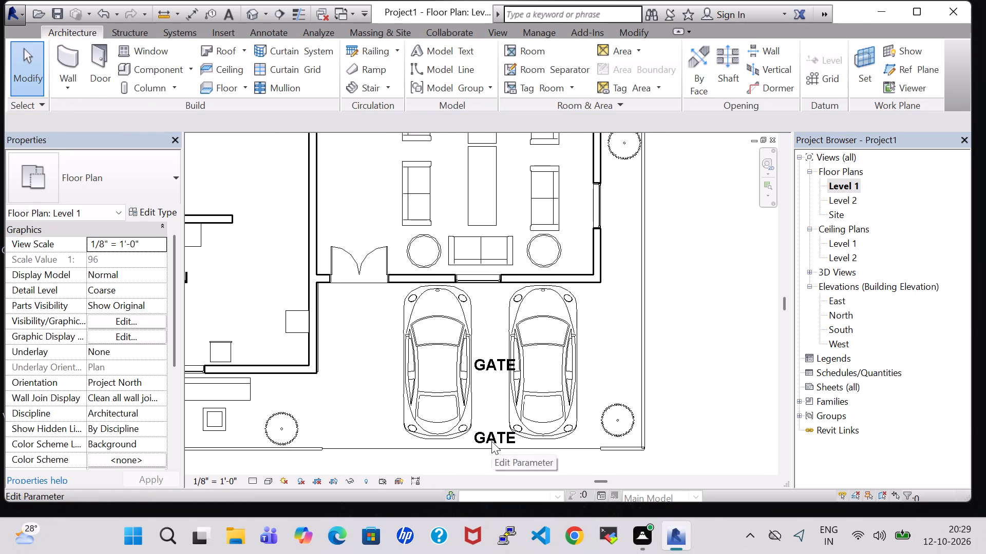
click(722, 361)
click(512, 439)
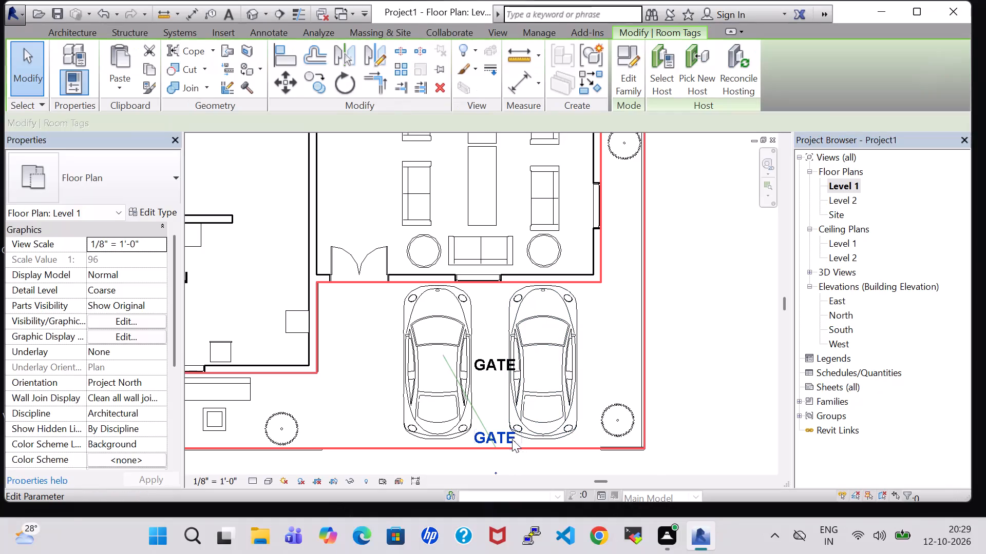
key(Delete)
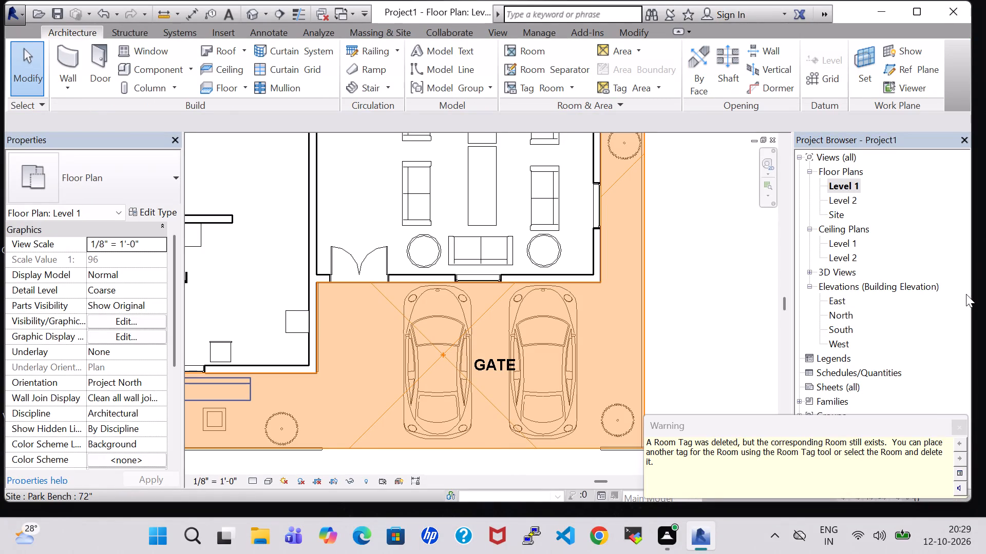
Rename the room tag between the two cars as PARKING.
click(957, 426)
double_click(481, 369)
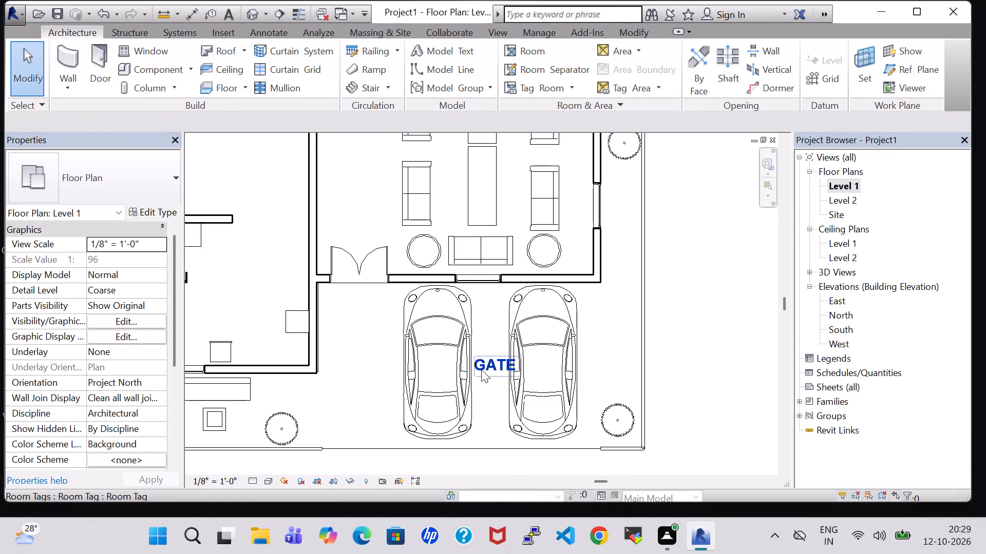
key(Home)
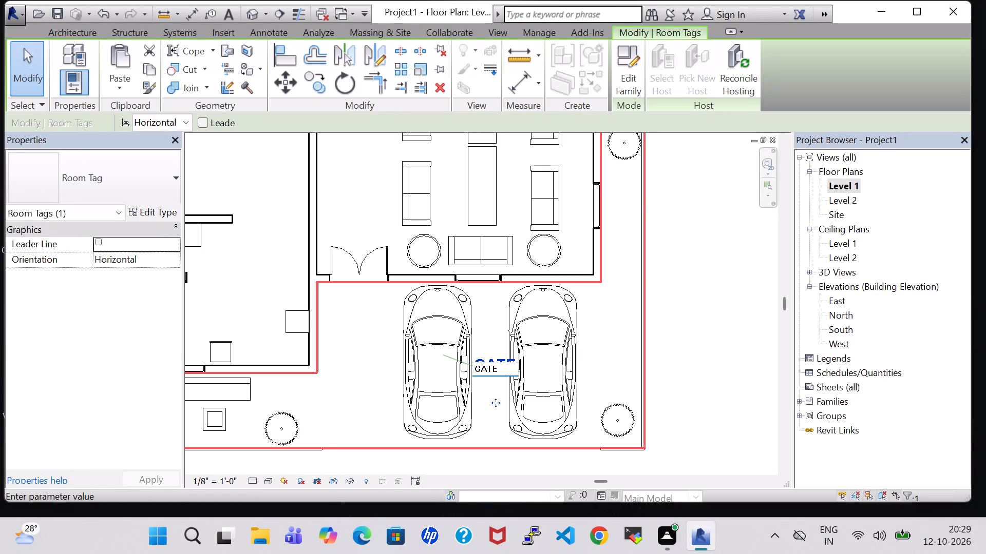
key(Right)
key(Right)
key(Right)
key(Right)
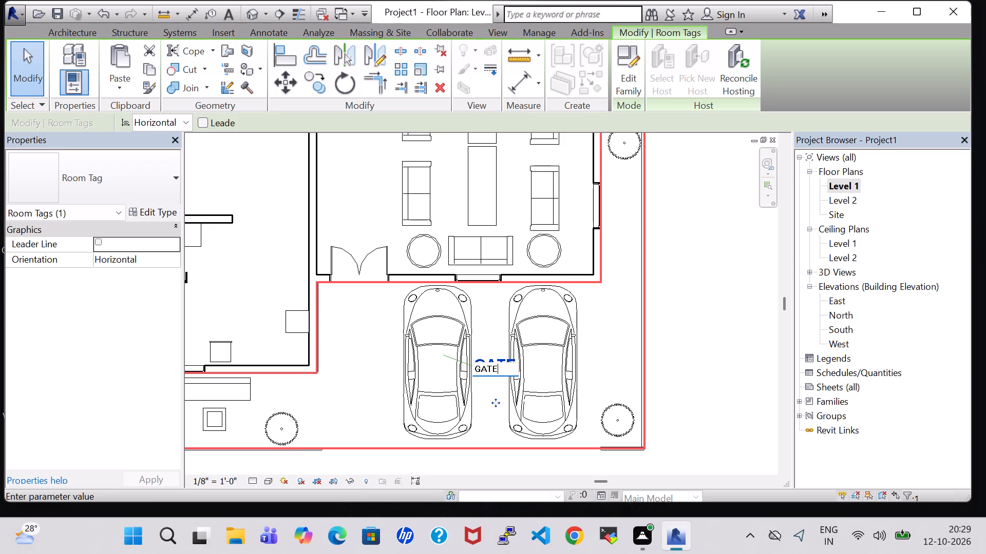
key(BackSpace)
key(BackSpace)
key(BackSpace)
key(BackSpace)
text(PARKING)
key(Return)
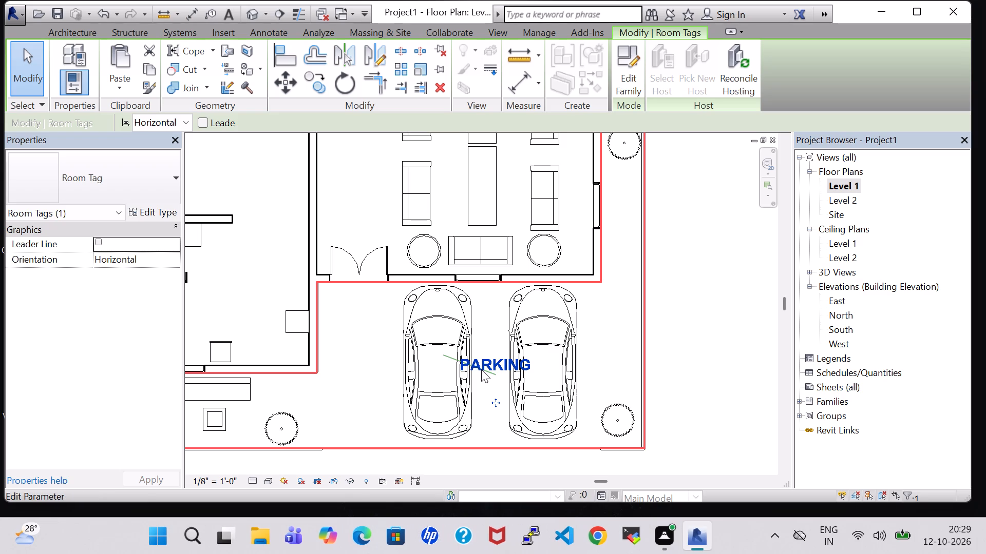
click(741, 330)
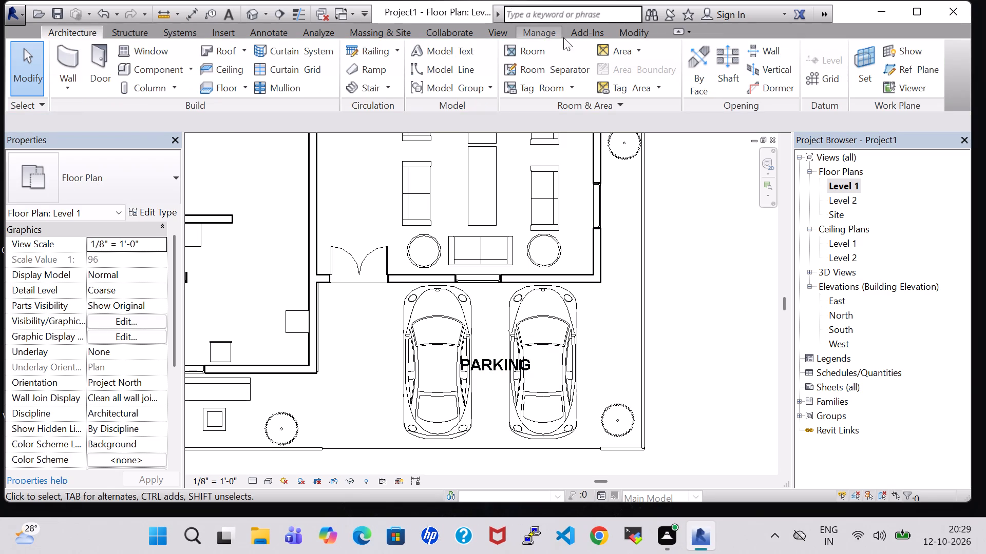
Place a new tagged room at the front floor edge between the two cars, just outside the parking area.
click(546, 47)
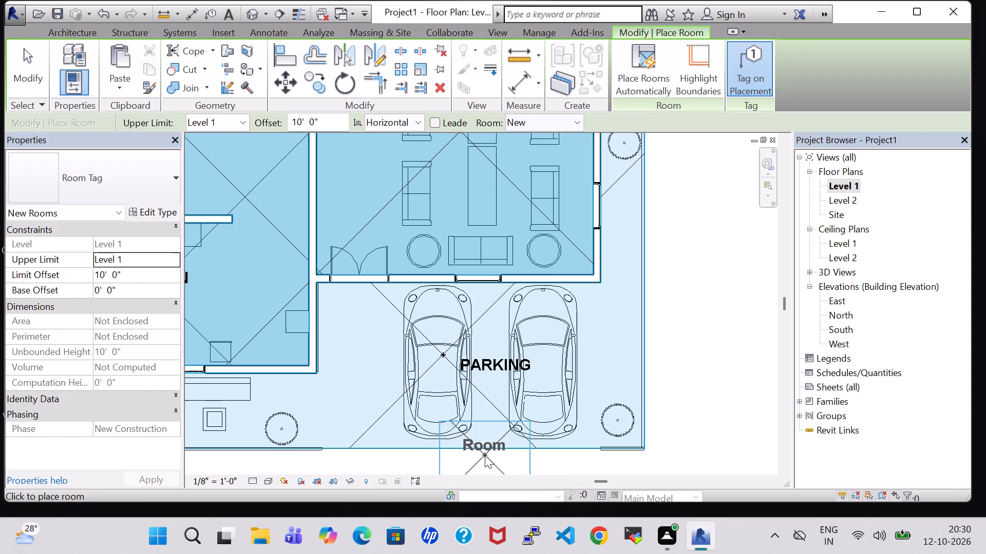
click(485, 450)
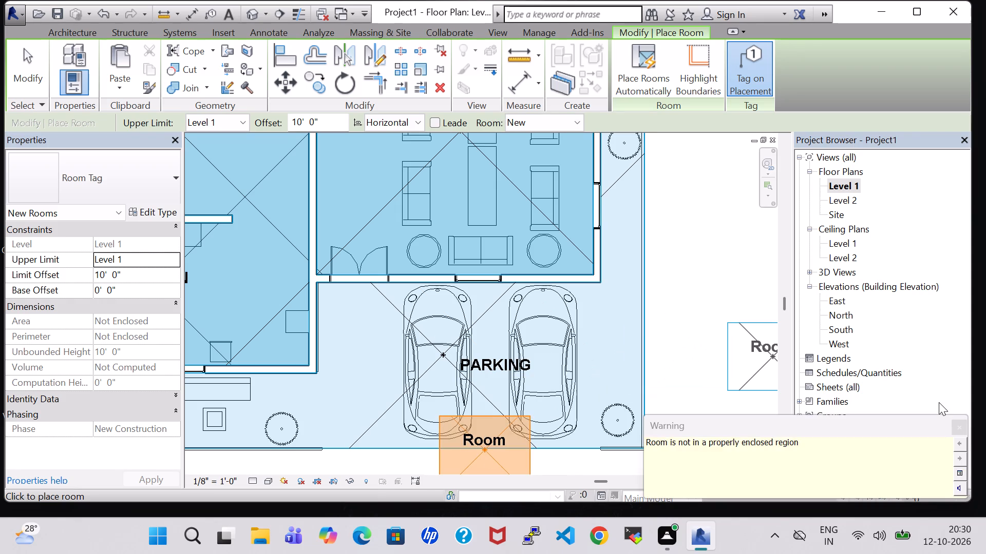
scroll(768, 478, down, 2)
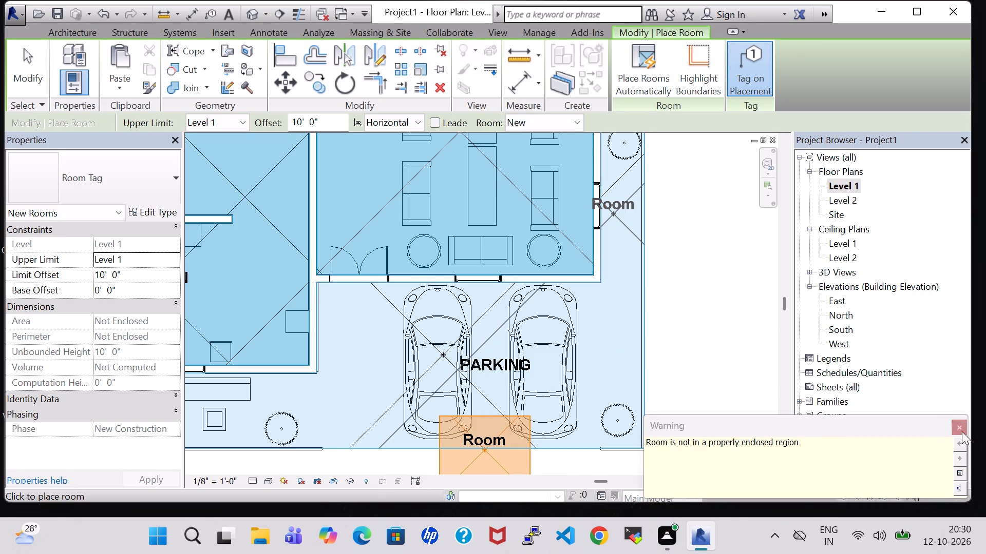
click(964, 430)
scroll(756, 402, down, 3)
key(Escape)
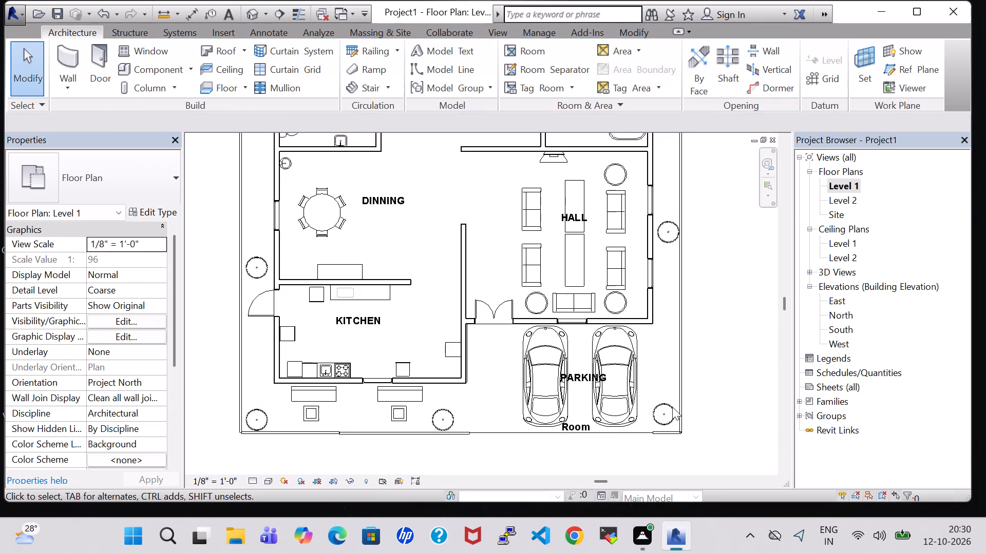
Rename the new room tag at the front floor edge as GATE.
click(578, 429)
click(578, 429)
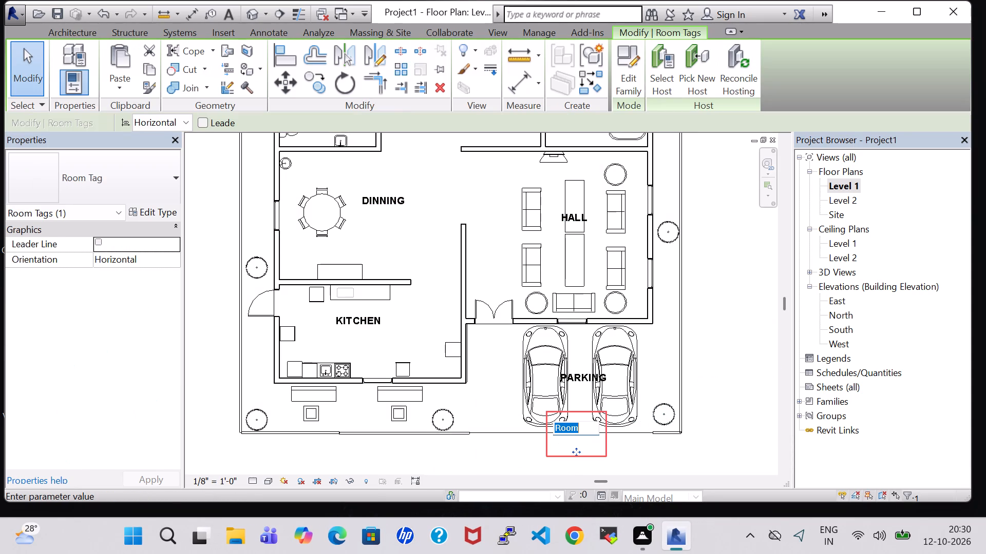
key(BackSpace)
text(GT)
key(BackSpace)
text(ATE)
key(Return)
key(Right)
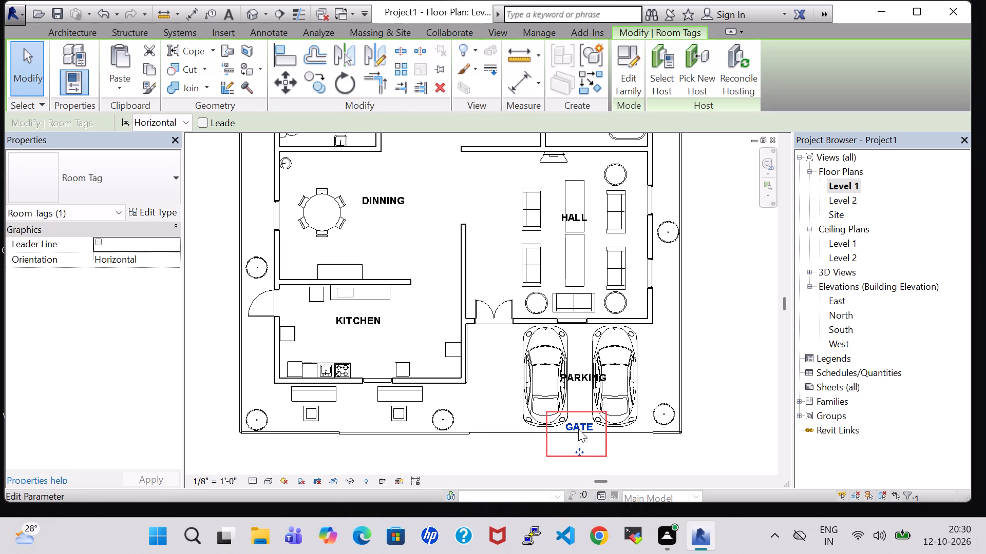
click(727, 351)
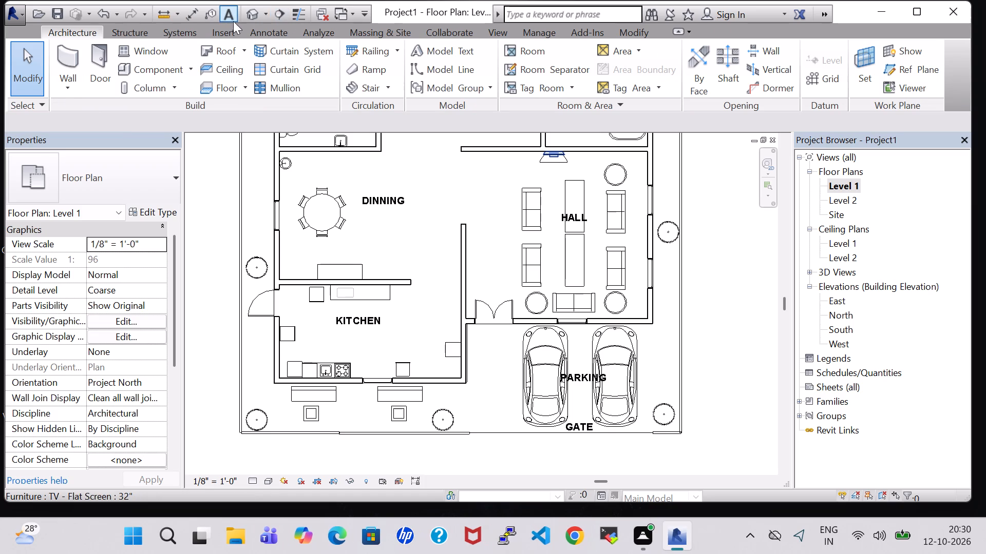
Check the parking front in the 3D view, and return to Level 1 to review the whole labelled floor plan.
click(253, 21)
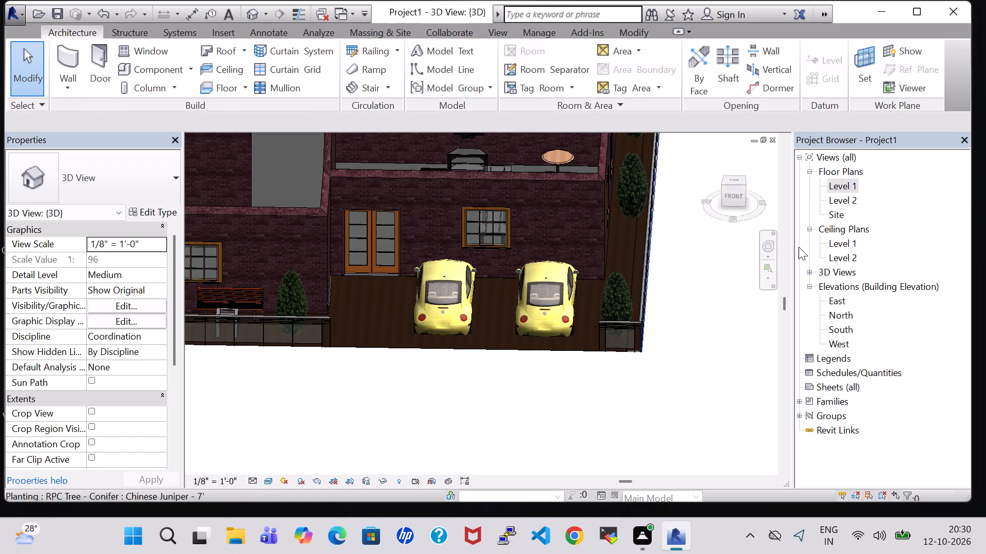
double_click(842, 184)
scroll(638, 227, down, 3)
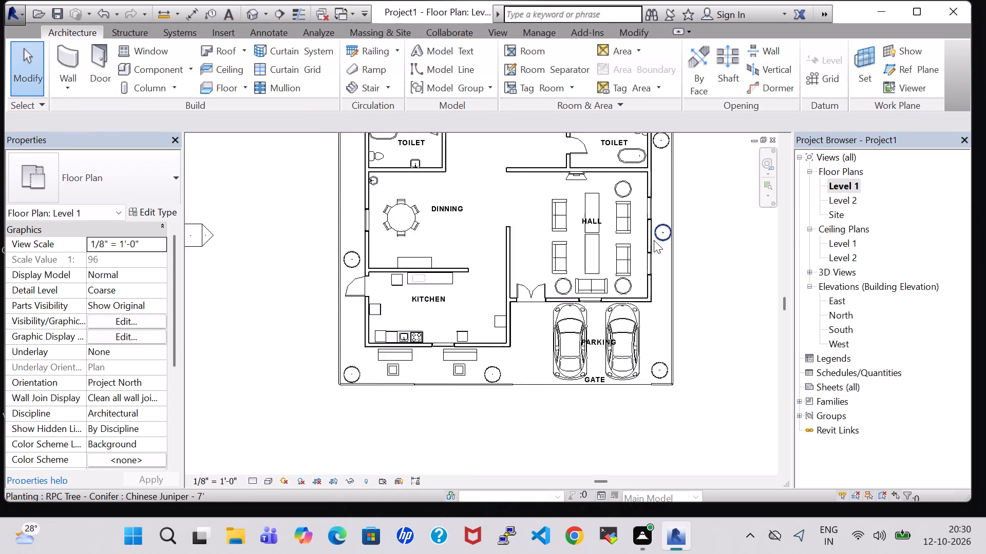
middle_drag(716, 245, 696, 263)
middle_drag(707, 269, 707, 302)
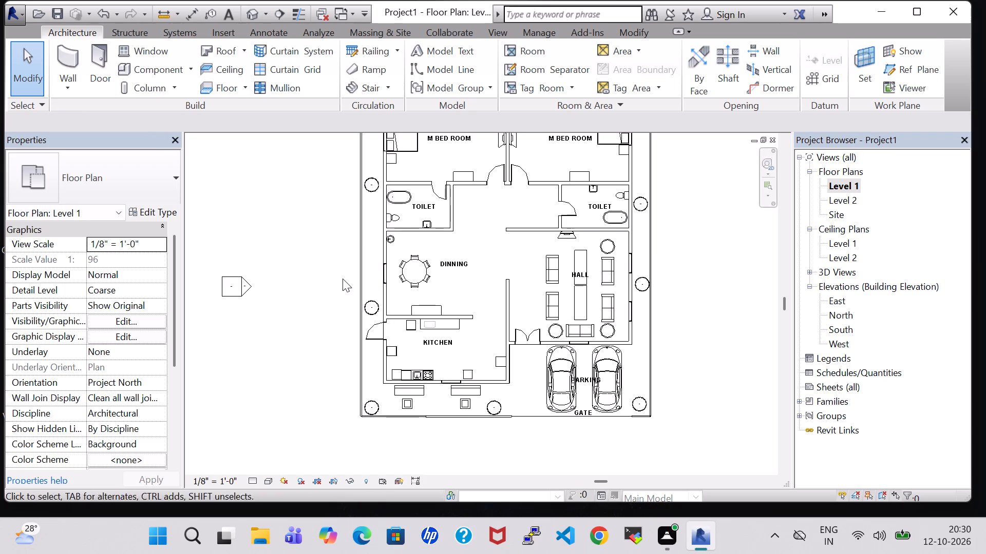
scroll(338, 276, down, 1)
middle_drag(649, 247, 652, 272)
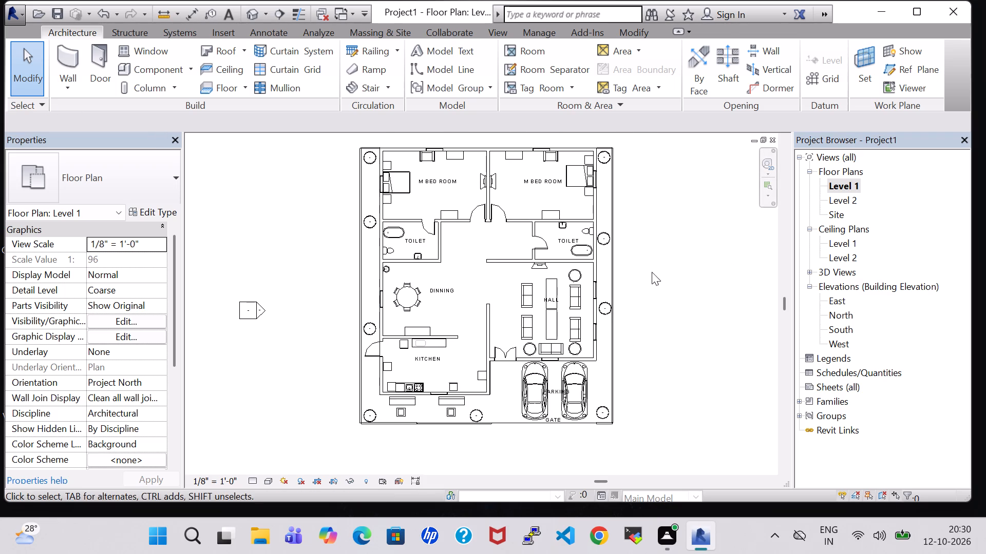
middle_drag(685, 249, 657, 238)
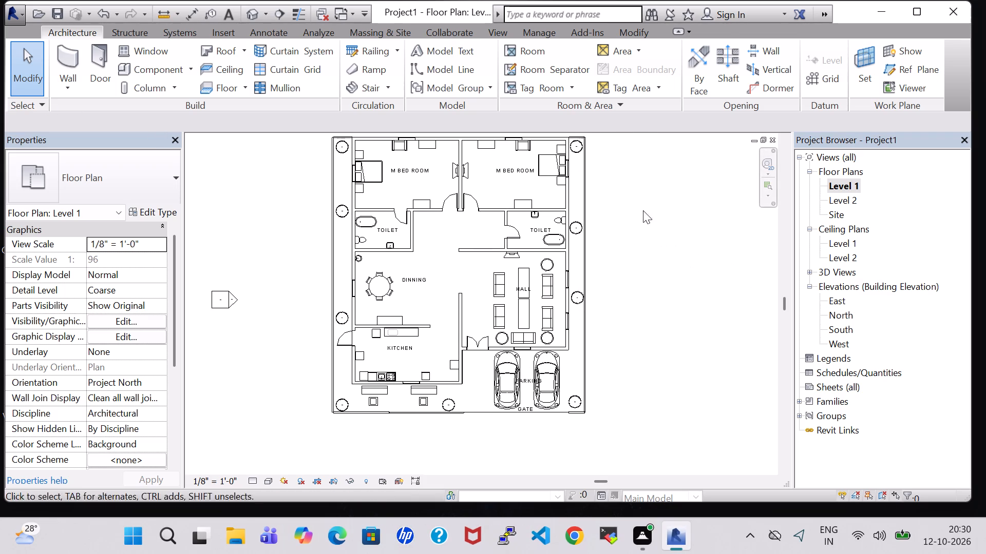
Turn on the visibility of the Roofs category in the Level 1 floor plan.
text(VV)
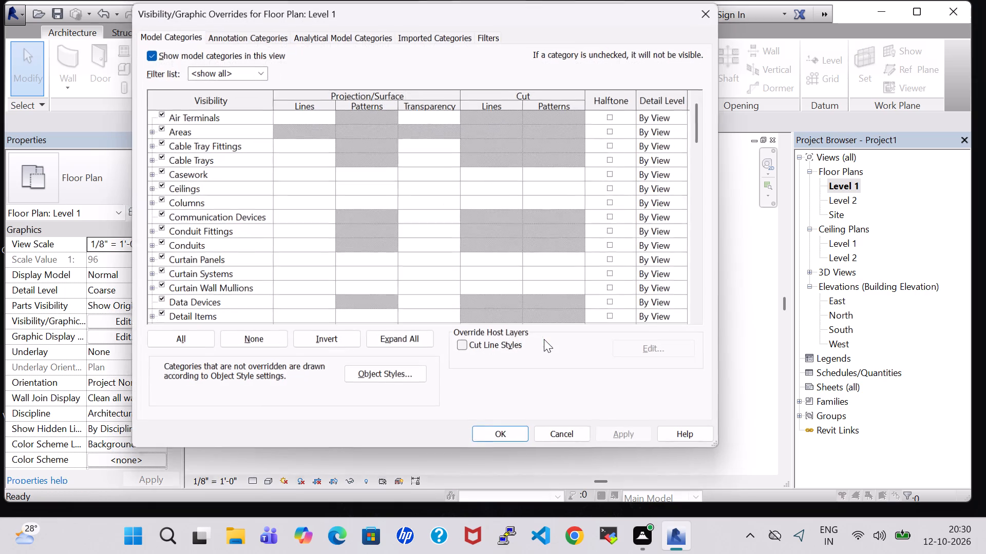
click(257, 239)
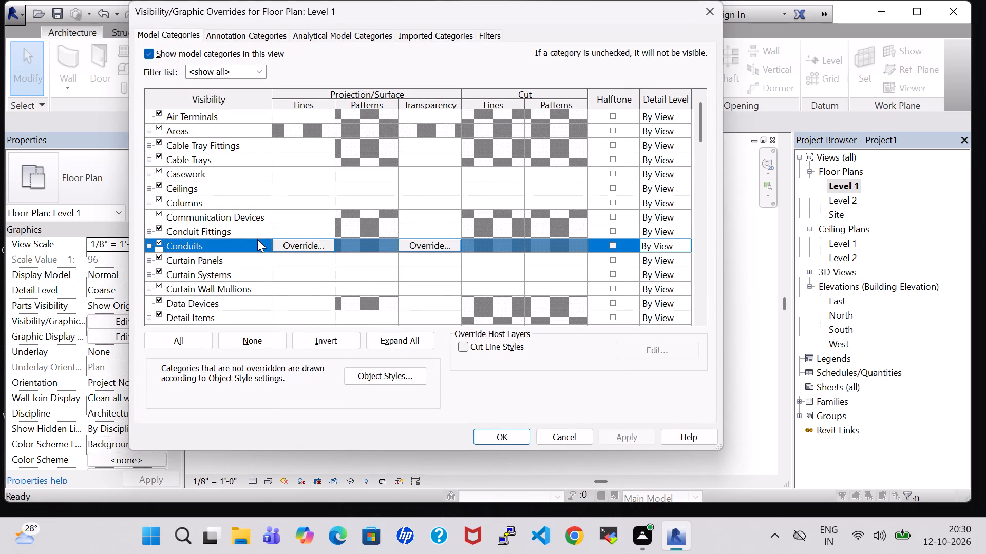
key(r)
scroll(257, 239, down, 4)
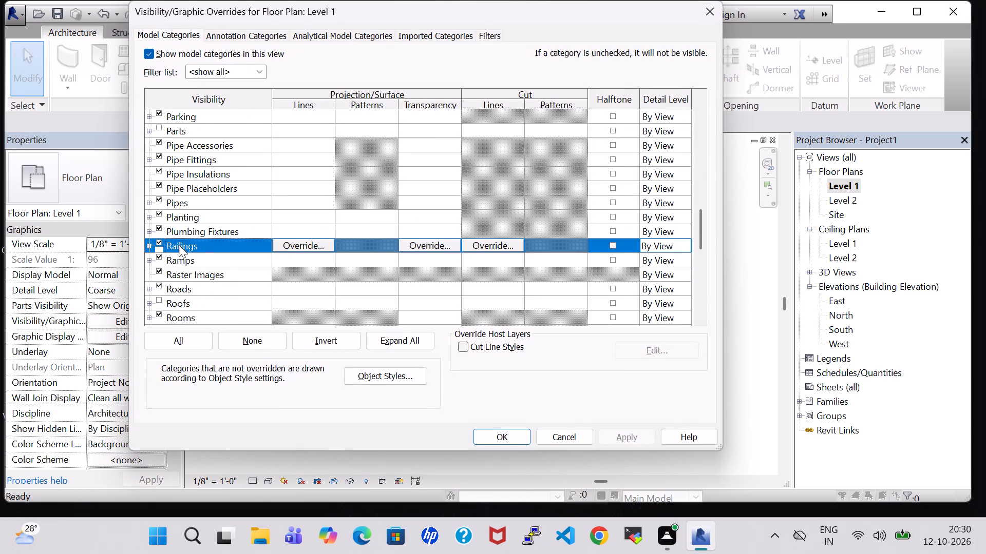
click(162, 301)
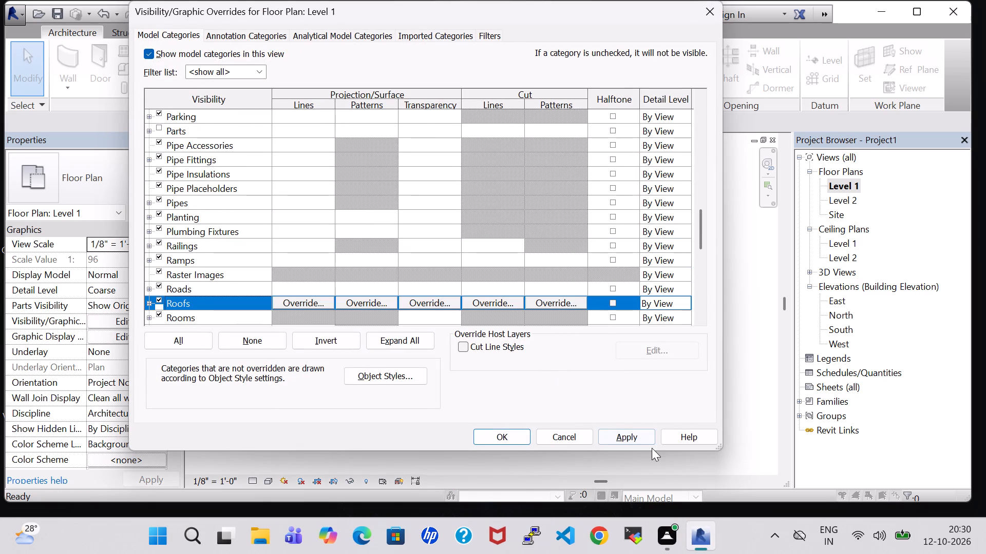
click(639, 439)
click(525, 438)
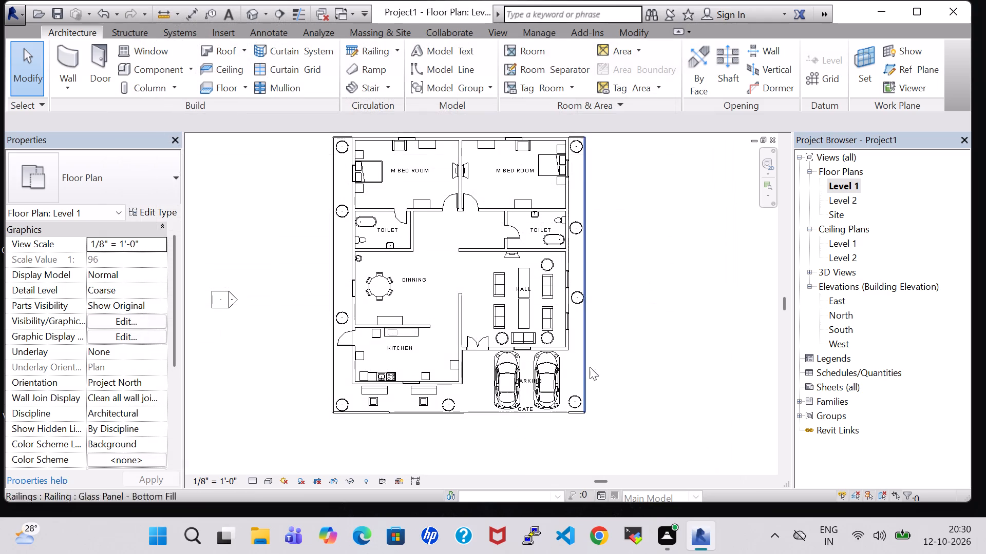
Turn on the visibility of the Roofs category in the 3D view.
click(244, 17)
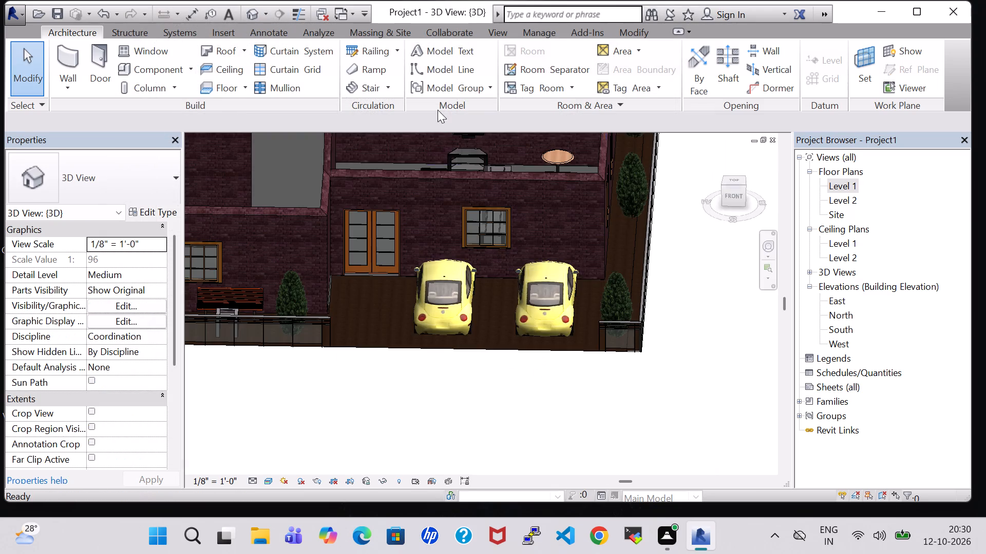
scroll(518, 271, down, 1)
scroll(531, 343, down, 3)
middle_drag(508, 357, 571, 430)
text(VV)
scroll(315, 1, down, 4)
click(317, 164)
scroll(316, 164, down, 8)
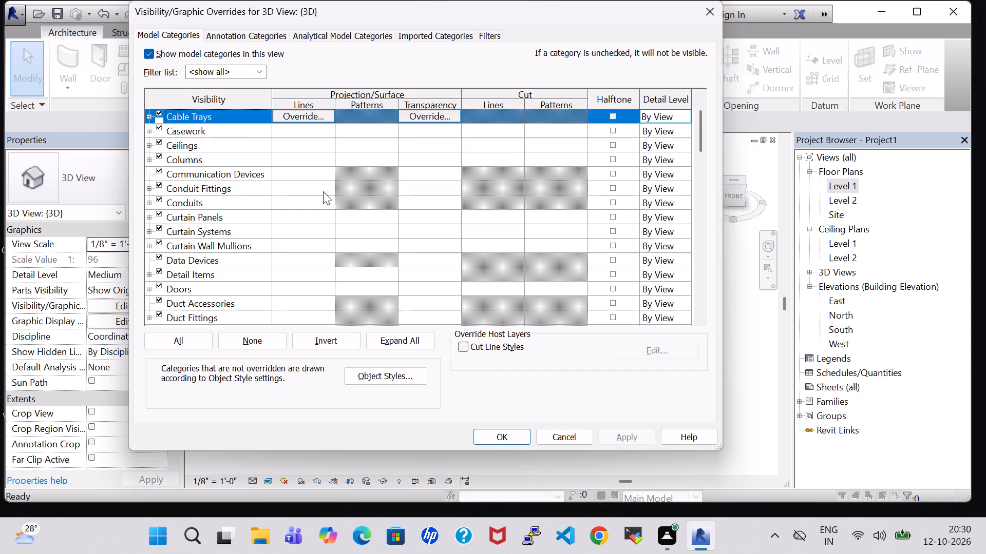
scroll(323, 191, down, 20)
scroll(323, 191, down, 17)
scroll(236, 225, down, 5)
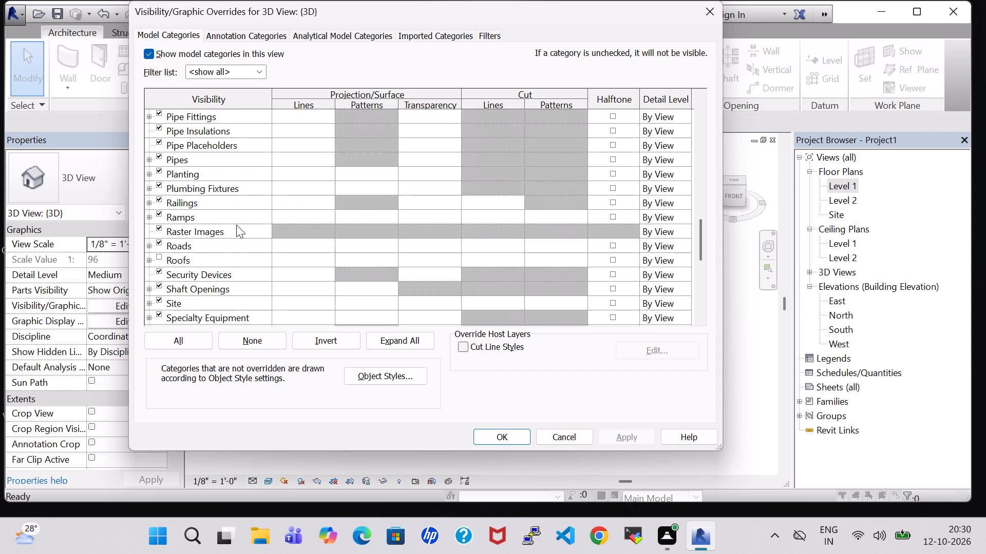
click(159, 226)
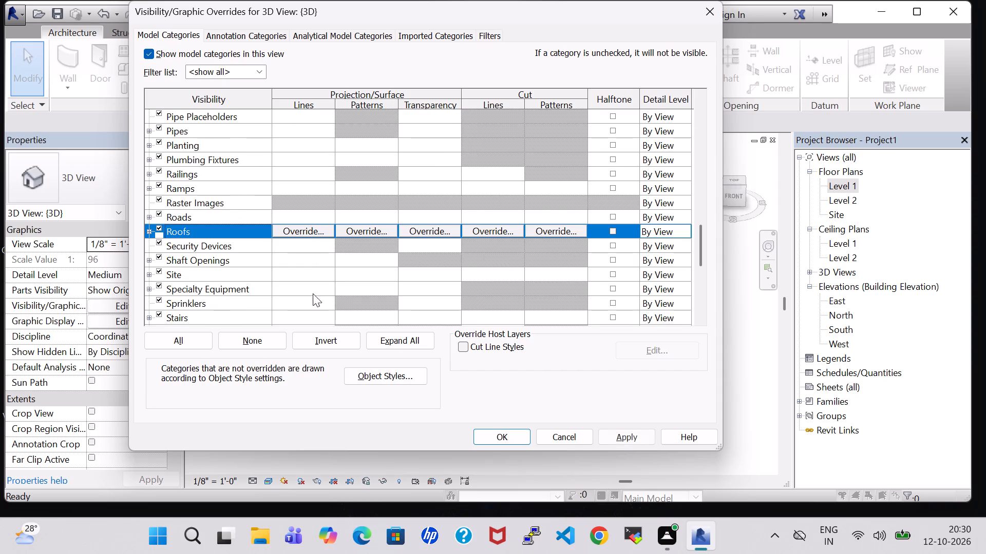
click(637, 444)
click(487, 431)
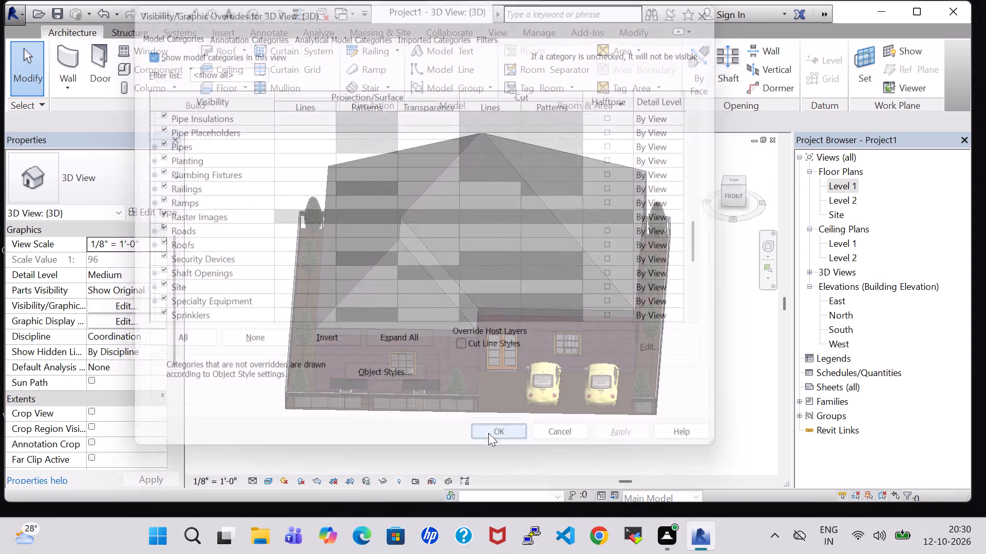
click(711, 374)
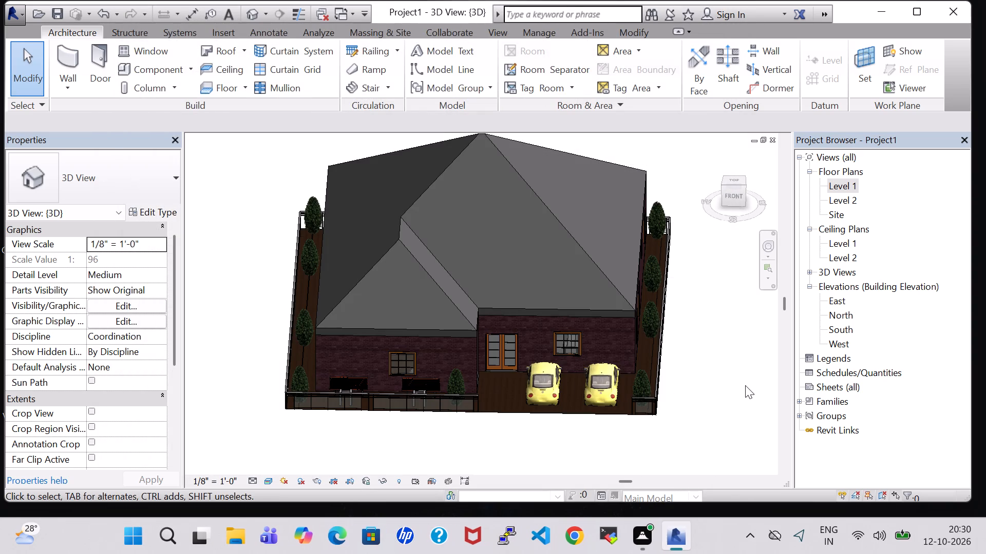
Change the house roof's type to Steel Truss - Insulation on Metal Deck - EPDM.
shift+middle_drag(745, 385, 737, 271)
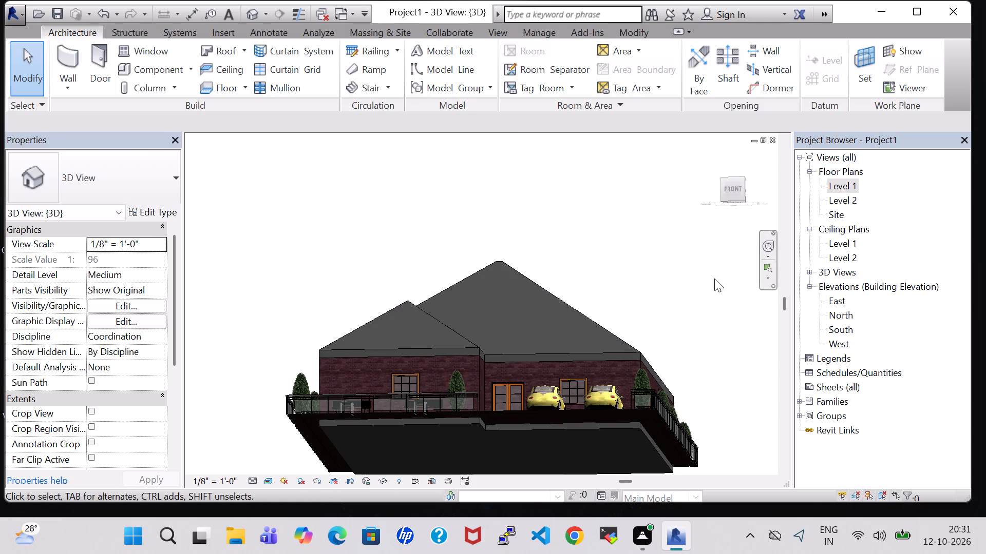
shift+middle_drag(670, 212, 693, 333)
click(529, 205)
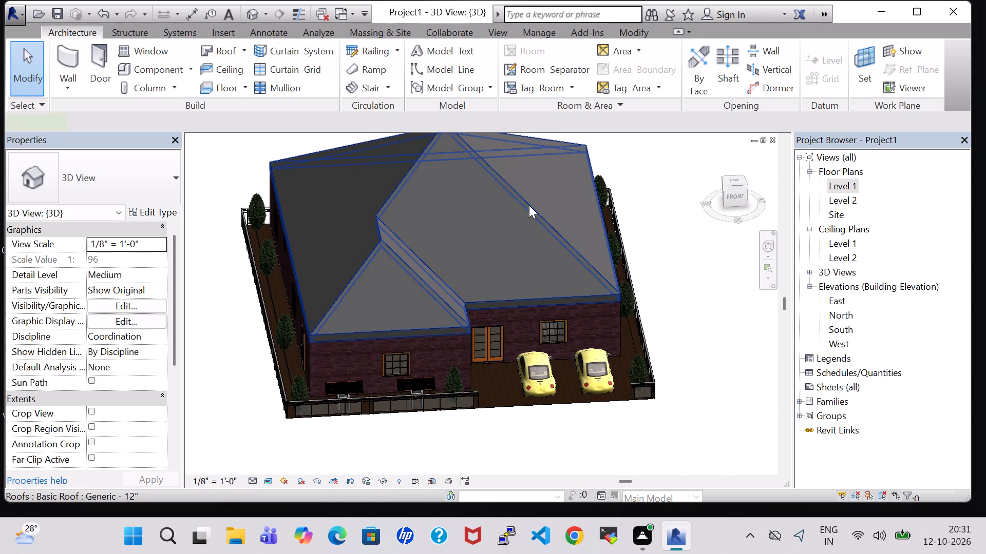
click(139, 210)
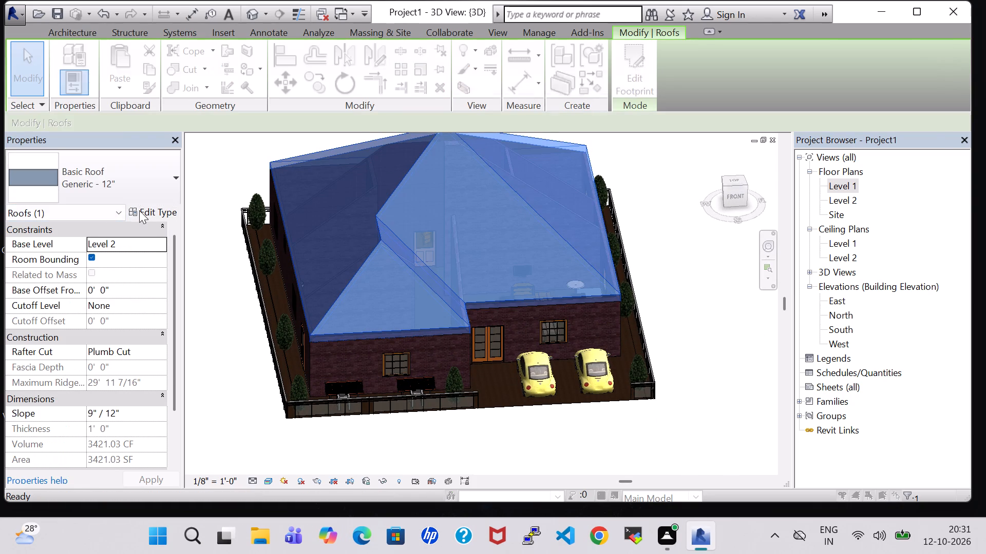
click(960, 76)
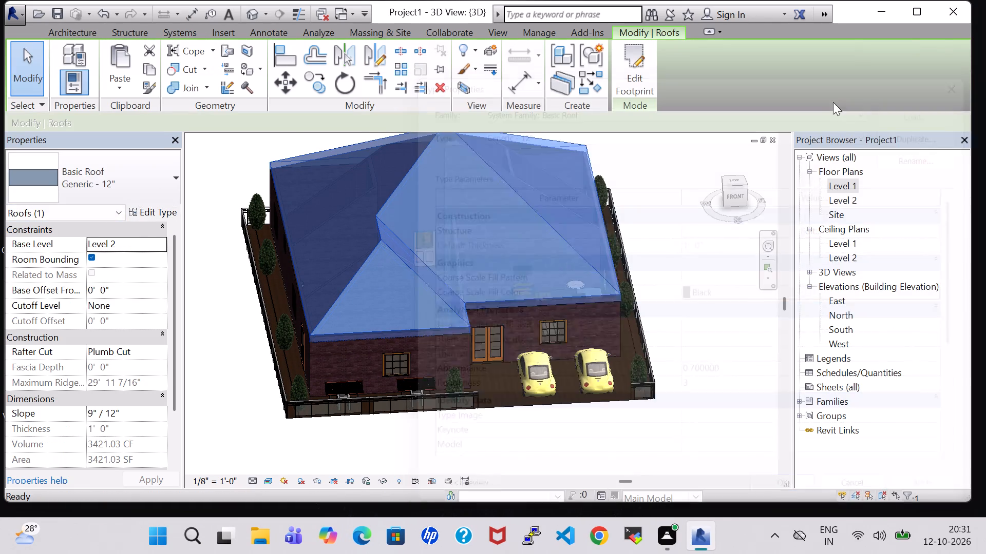
click(161, 172)
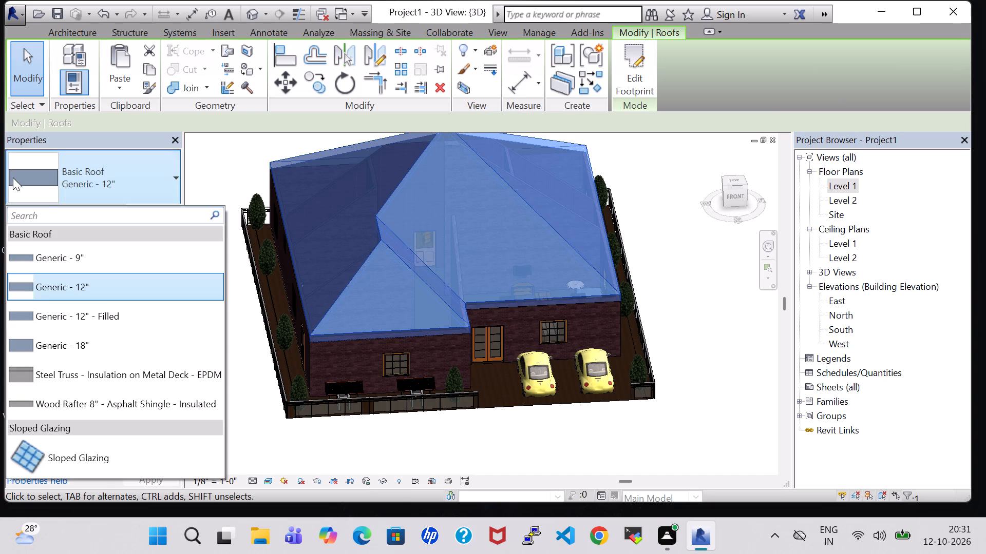
click(138, 375)
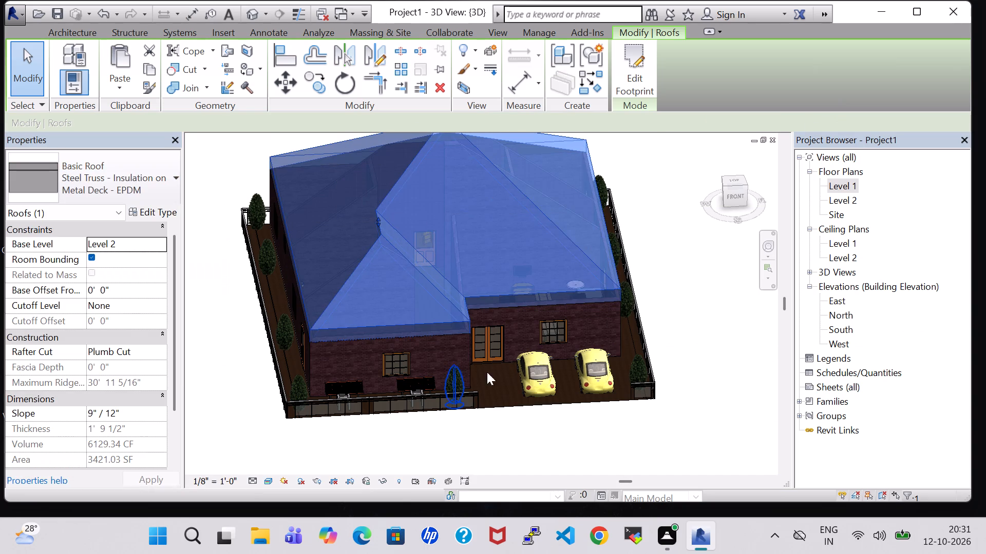
click(668, 334)
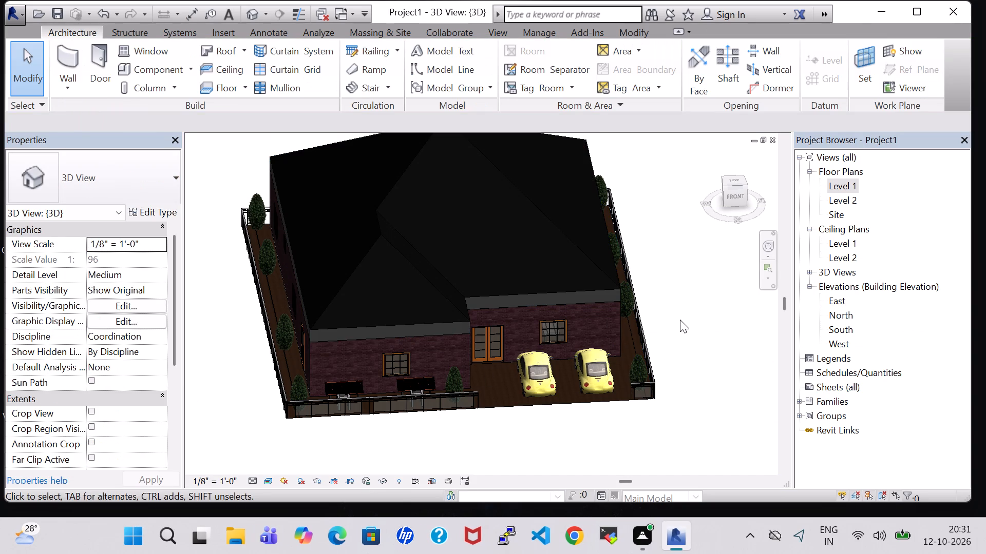
Change the house roof to the Basic Roof type with the light grey shingle-patterned surface.
shift+middle_drag(680, 320, 661, 236)
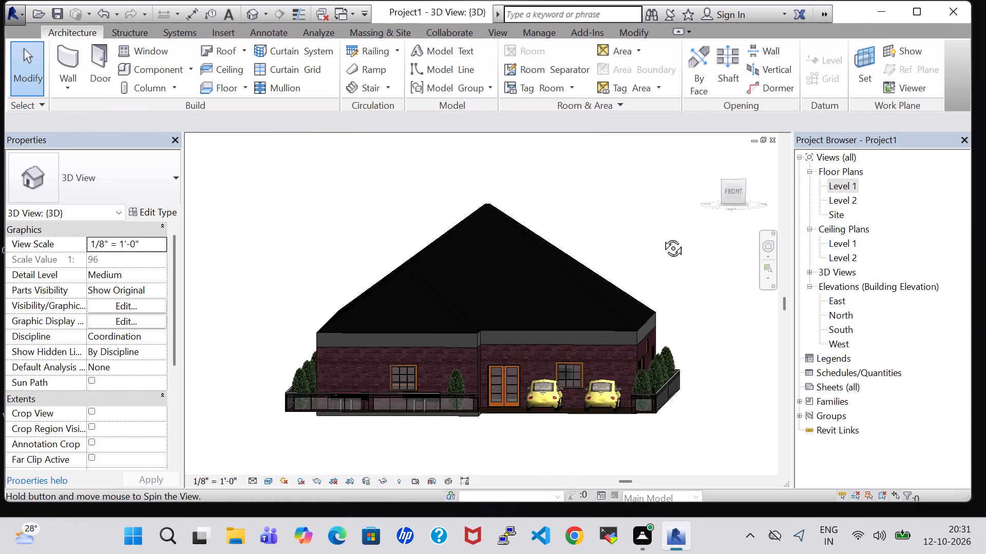
shift+middle_drag(661, 236, 666, 262)
click(131, 183)
click(257, 188)
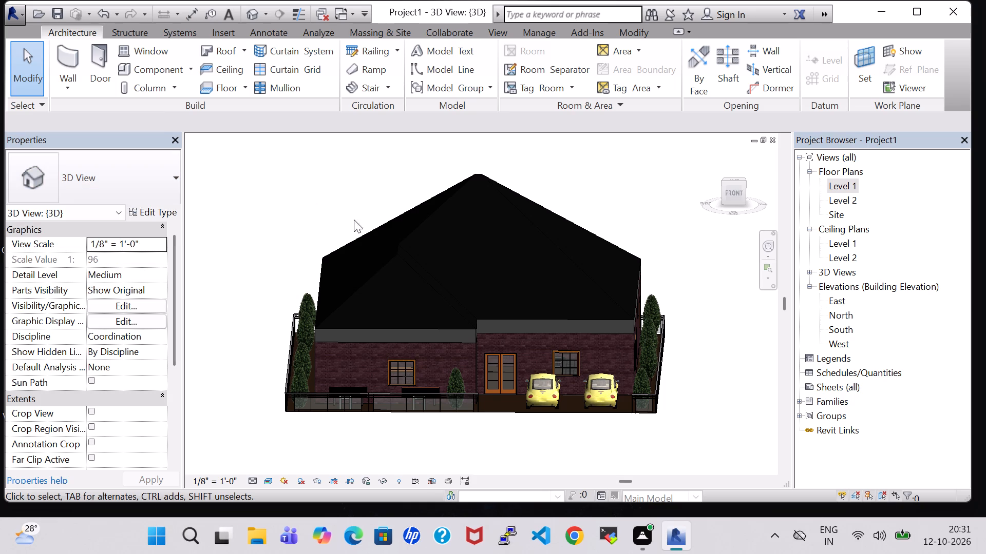
click(486, 181)
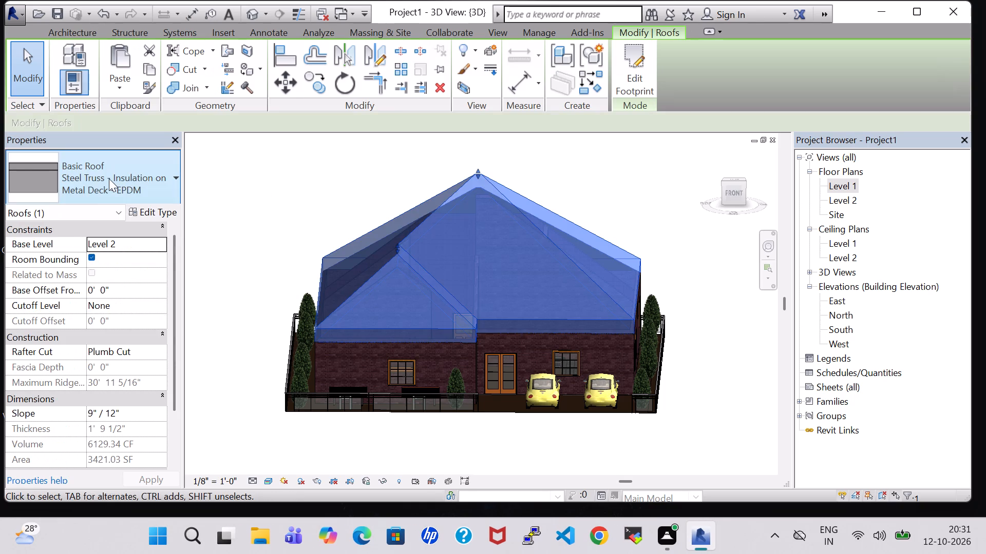
click(109, 179)
click(107, 395)
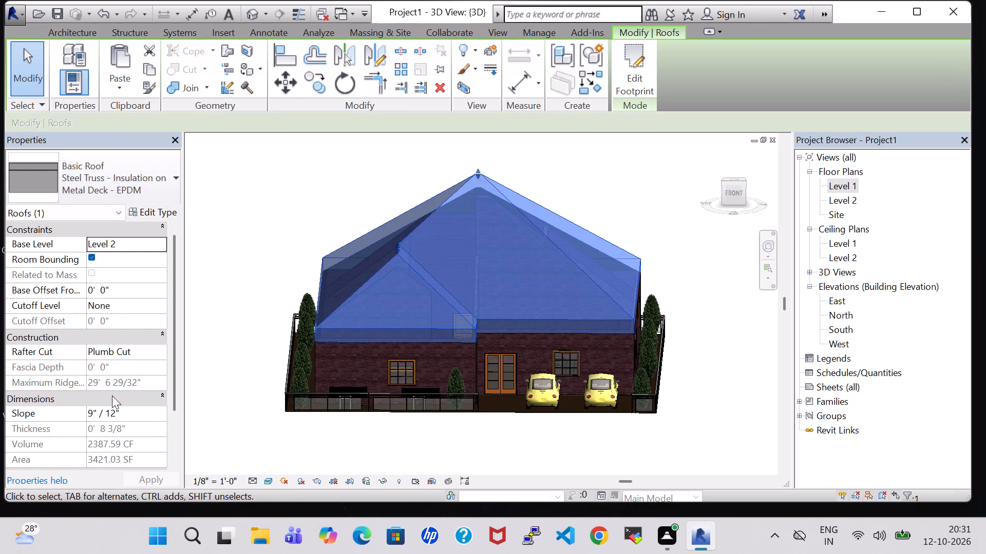
click(690, 331)
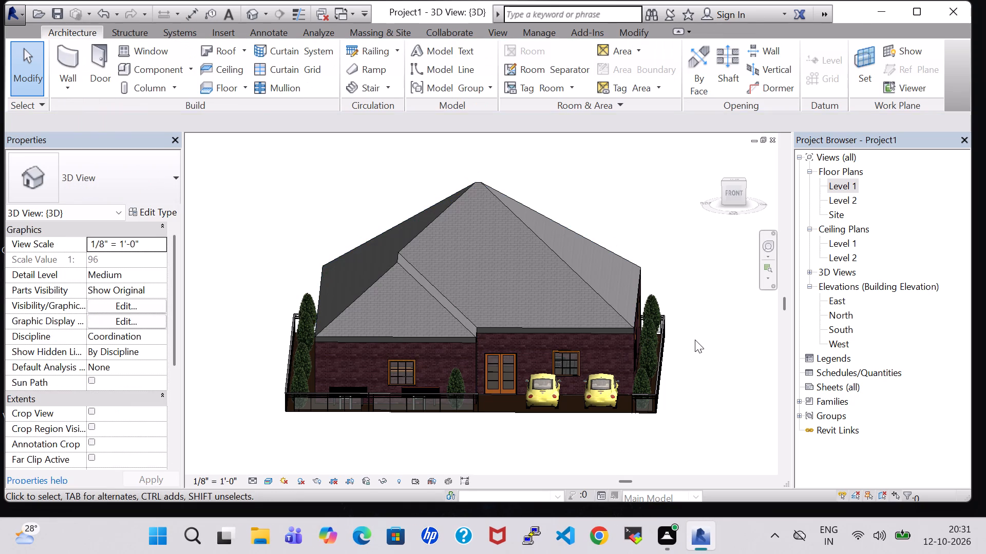
Examine the restyled roof from the front in 3D, and return to the Level 1 floor plan to look over its room labels.
shift+middle_drag(695, 340, 689, 303)
middle_drag(689, 303, 634, 313)
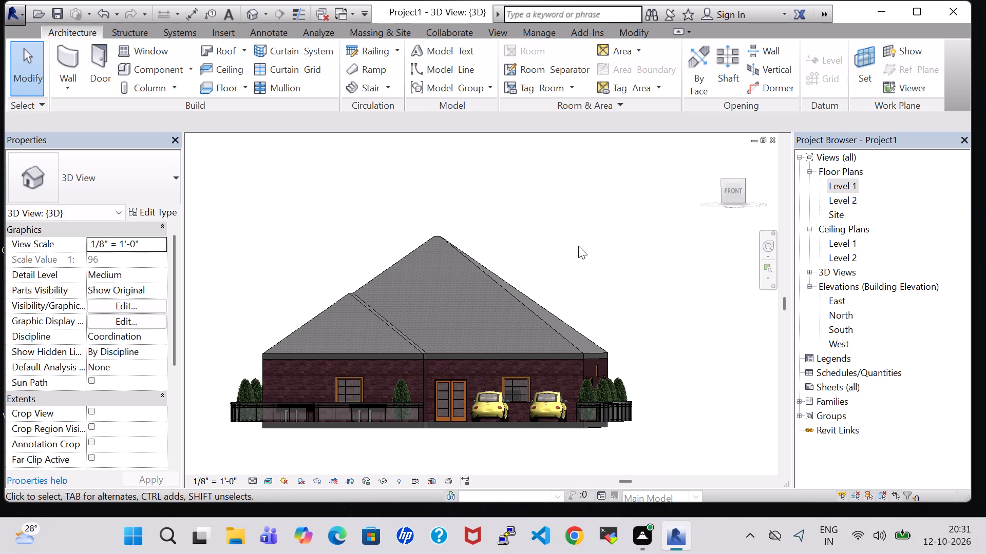
shift+middle_drag(578, 246, 595, 320)
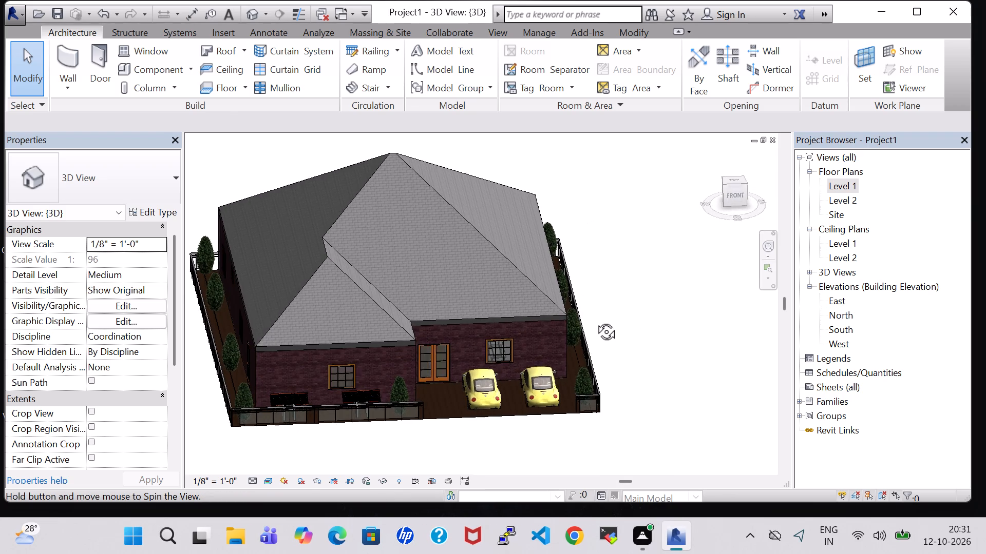
shift+middle_drag(595, 320, 581, 315)
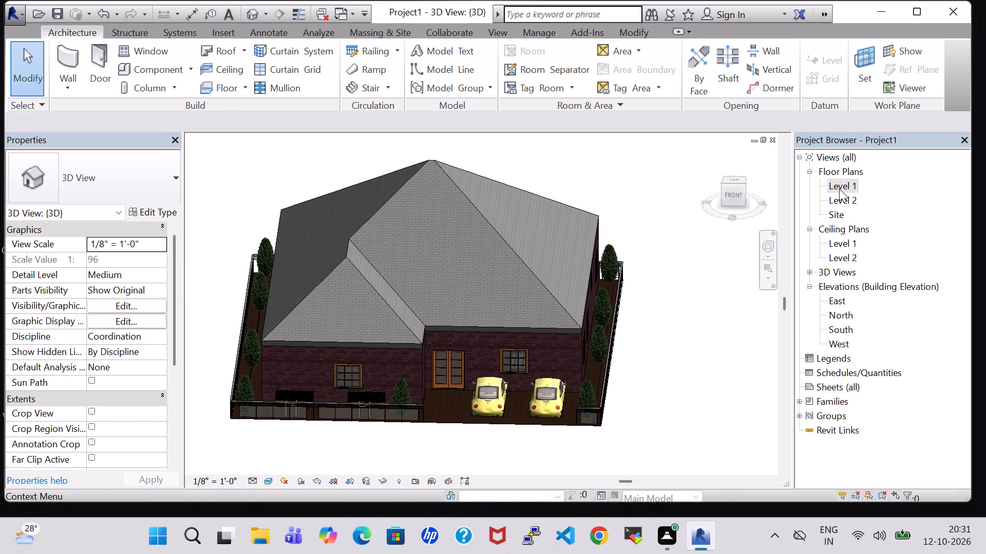
double_click(839, 188)
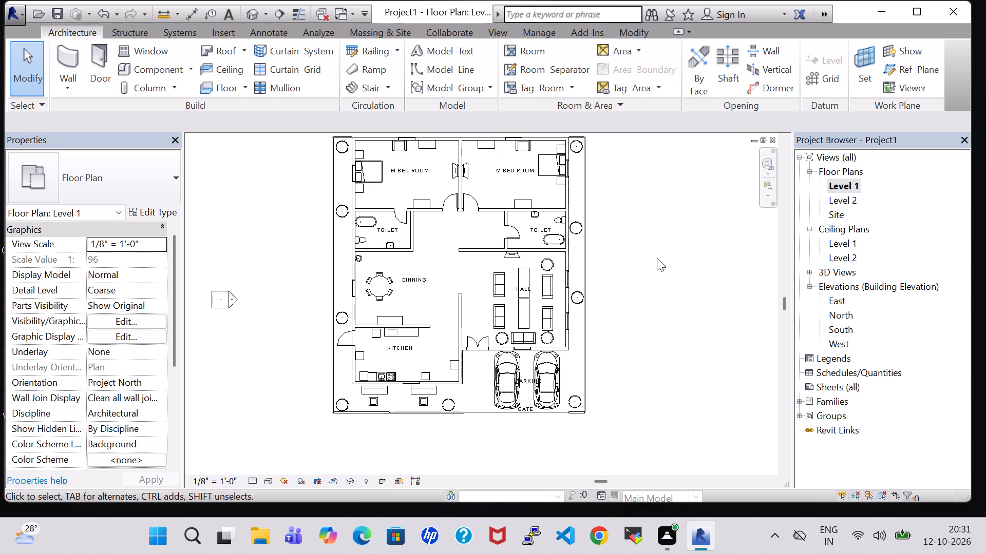
scroll(657, 258, down, 1)
scroll(657, 258, up, 5)
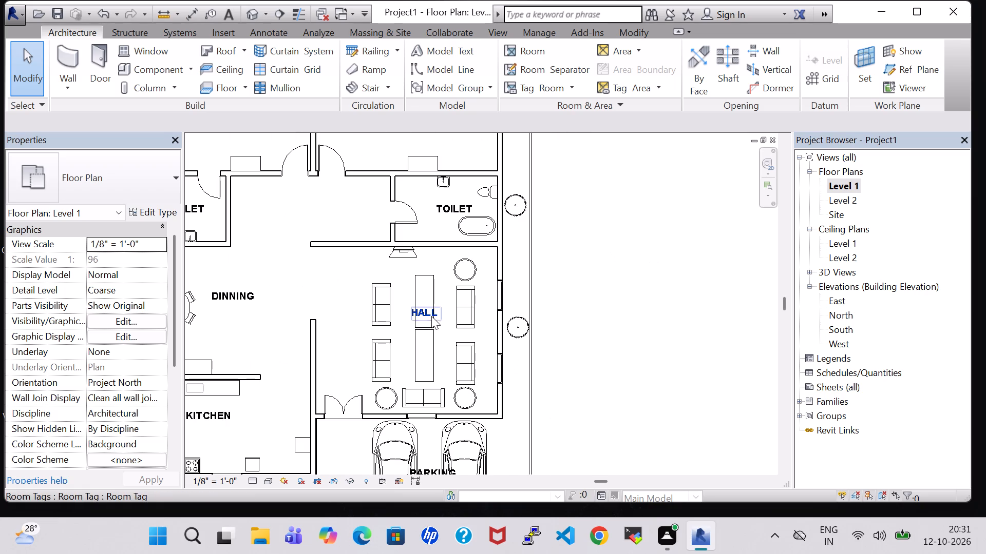
scroll(332, 292, down, 3)
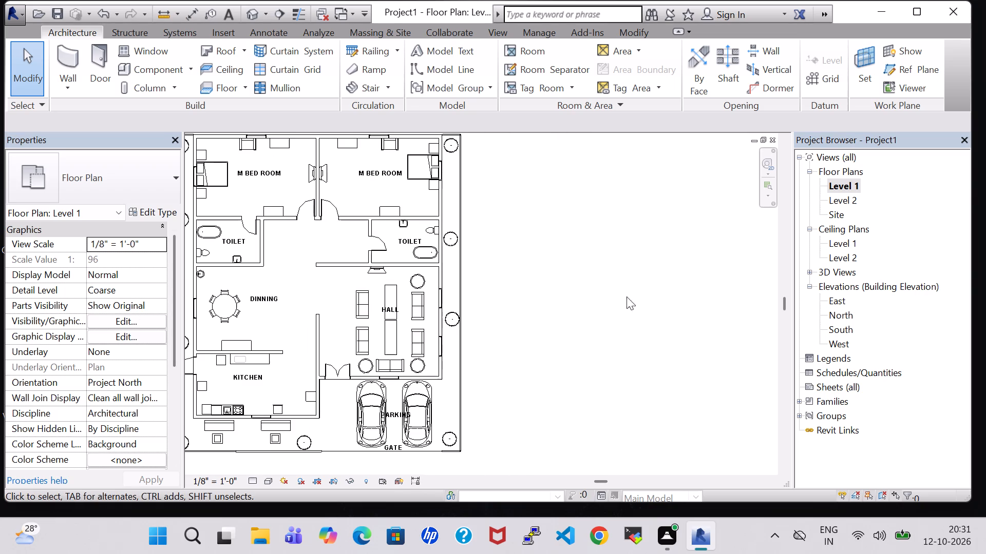
middle_drag(585, 271, 655, 310)
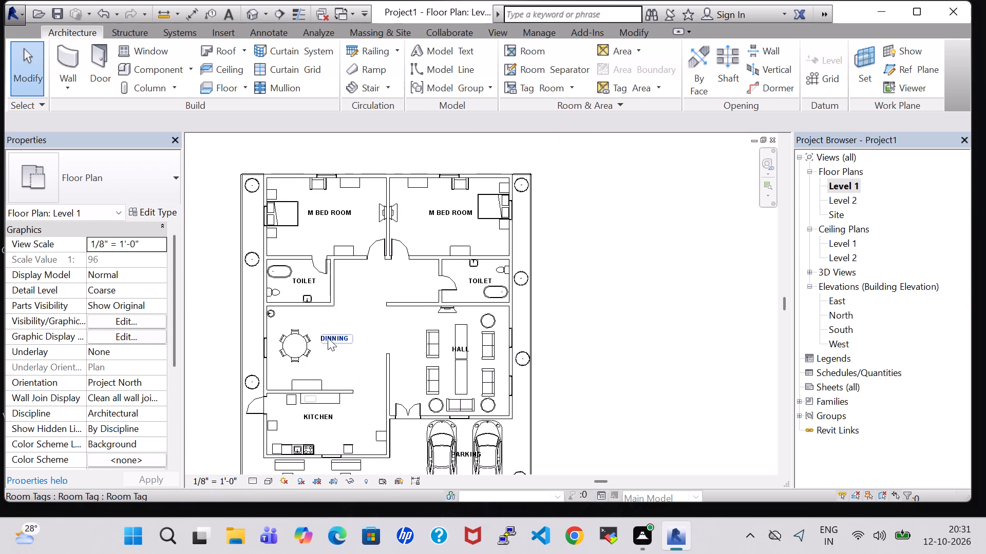
Rename the DINNING room label to DINNING AREA and nudge it three steps right, clear of the dining table.
double_click(328, 336)
click(357, 340)
key(space)
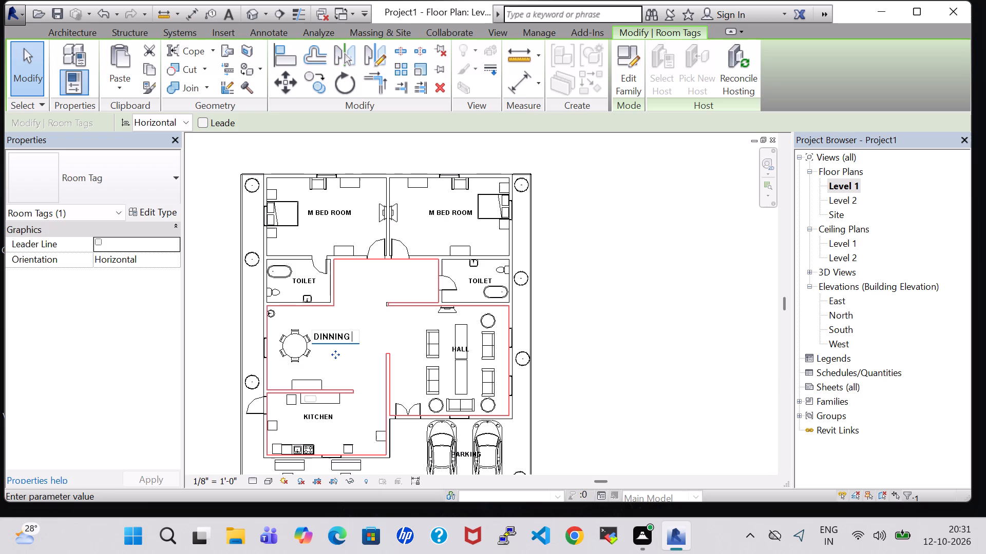
text(AREA)
key(Return)
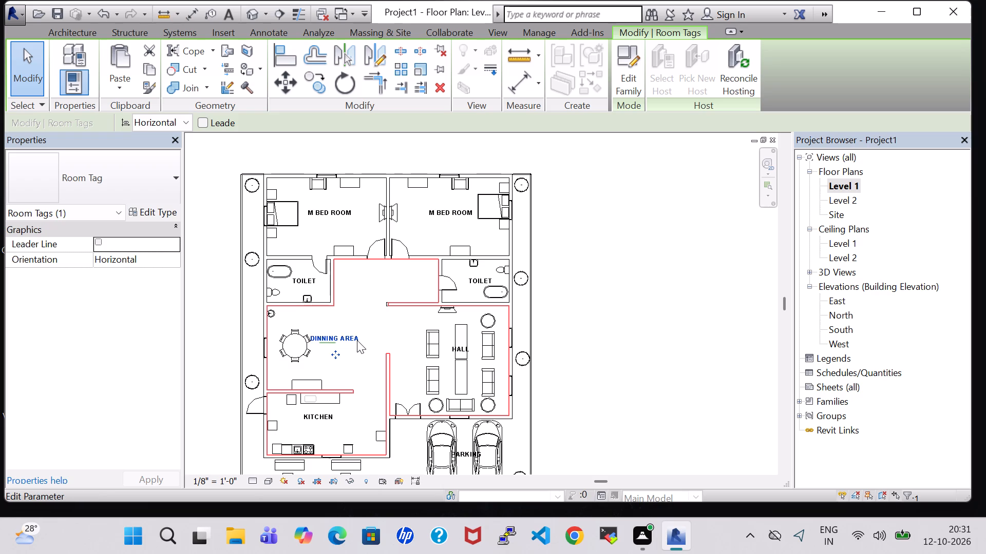
key(Right)
key(Right)
key(Right)
Rename the KITCHEN room label to KITCHEN AREA.
double_click(313, 417)
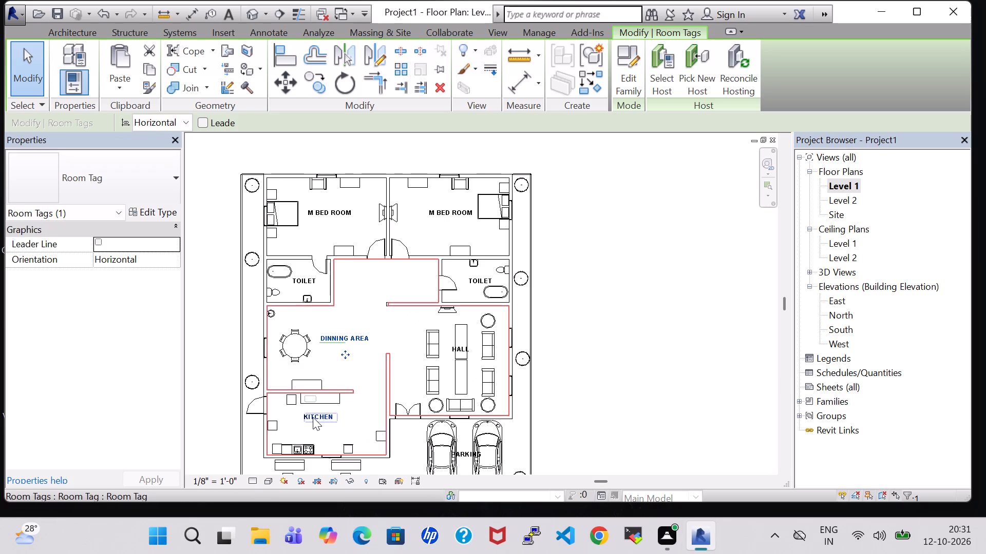
click(334, 418)
key(space)
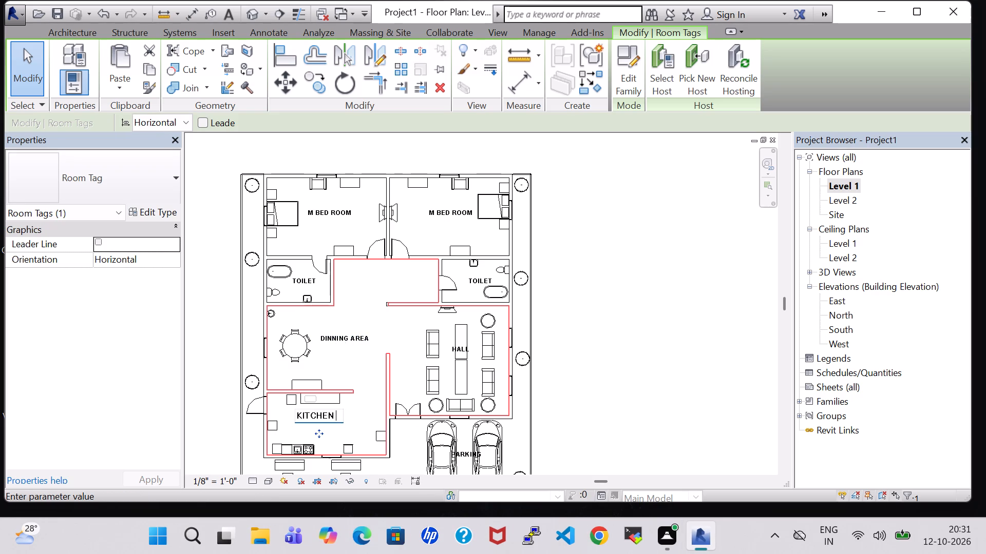
text(AREA)
key(Return)
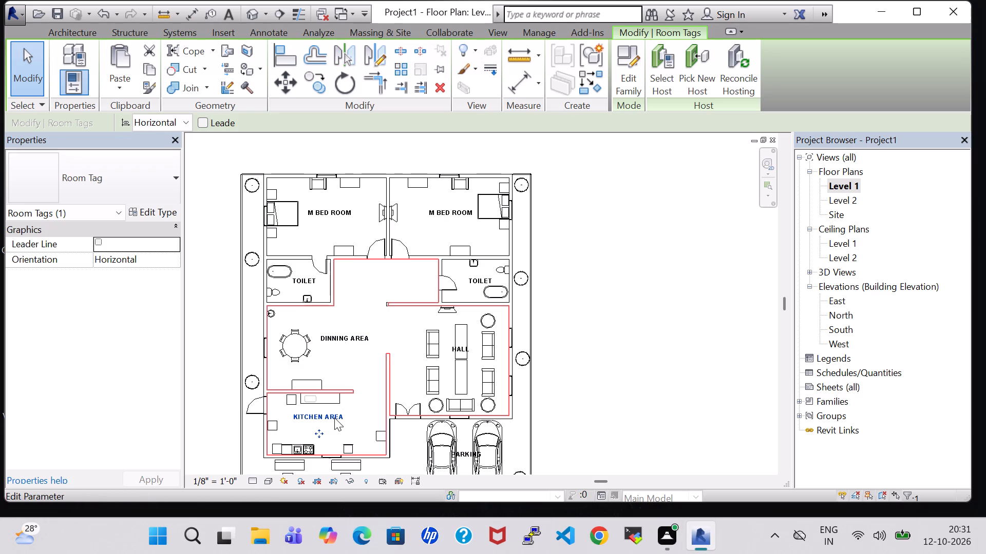
click(612, 393)
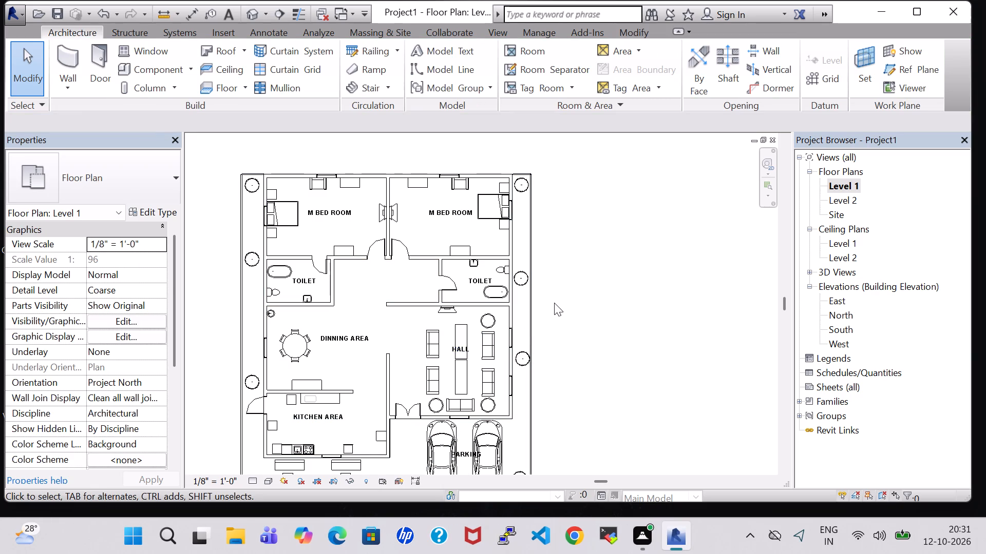
Nudge the TOILET label in the toilet above the hall one step up and one step left, off the bathtub.
click(486, 286)
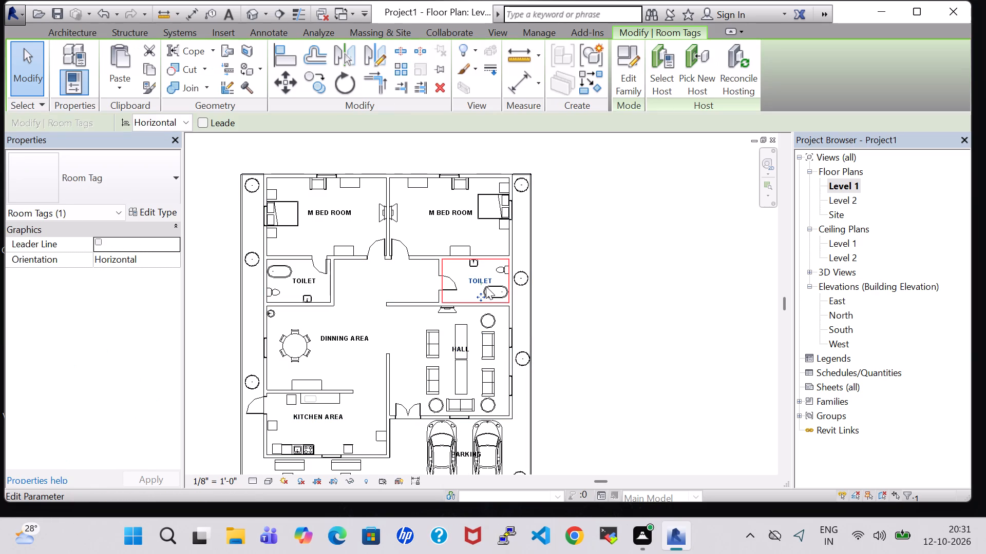
key(Up)
key(Left)
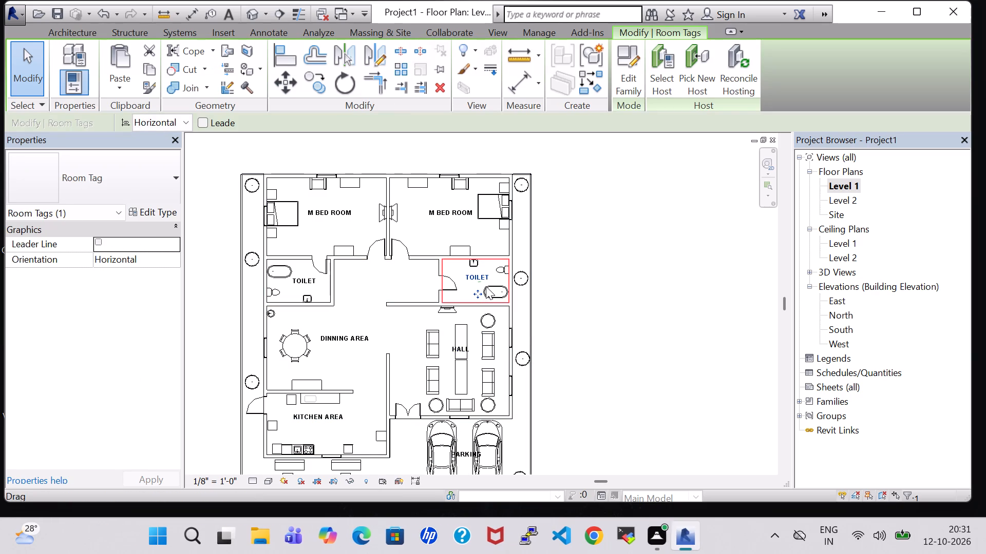
click(584, 332)
Rotate the PARKING label to vertical and nudge it two steps up and one right, centring it between the two cars.
scroll(584, 332, down, 2)
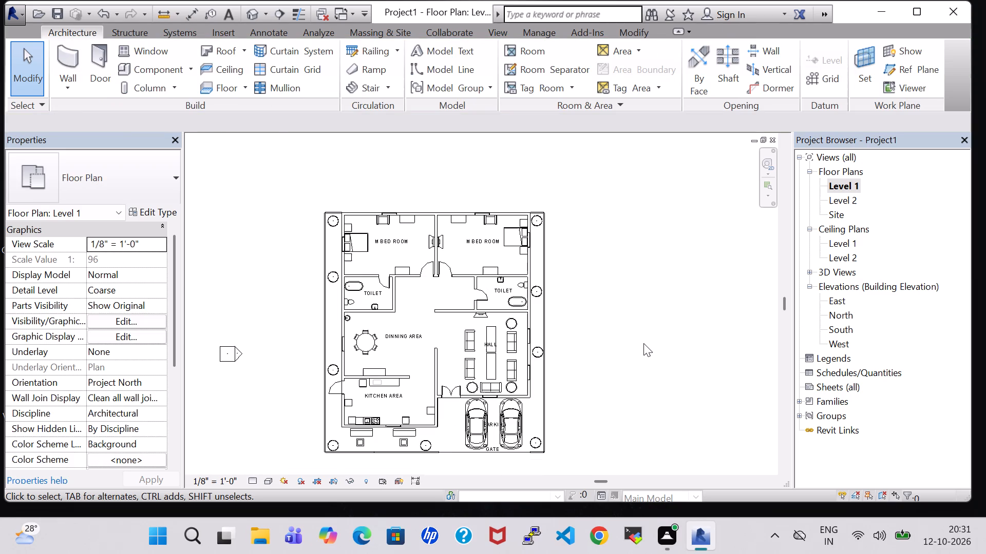
scroll(643, 343, up, 6)
middle_drag(638, 349, 649, 227)
middle_click(649, 226)
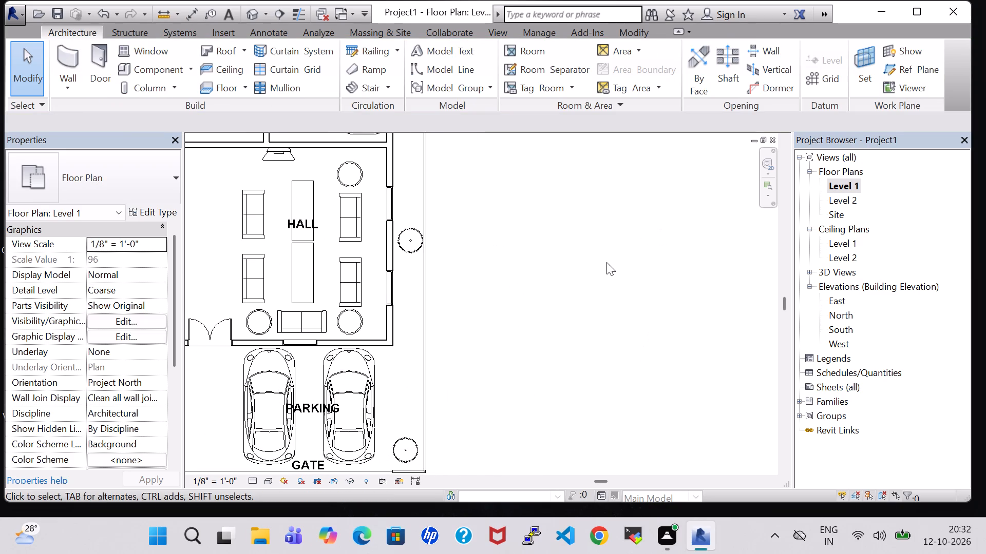
click(317, 406)
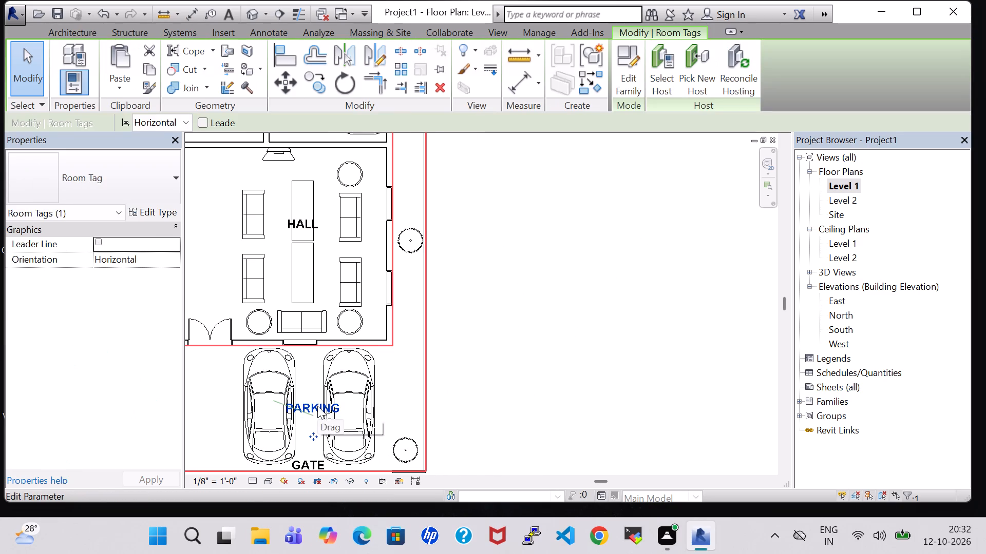
key(space)
click(469, 393)
scroll(469, 393, down, 2)
middle_drag(469, 393, 477, 375)
click(360, 386)
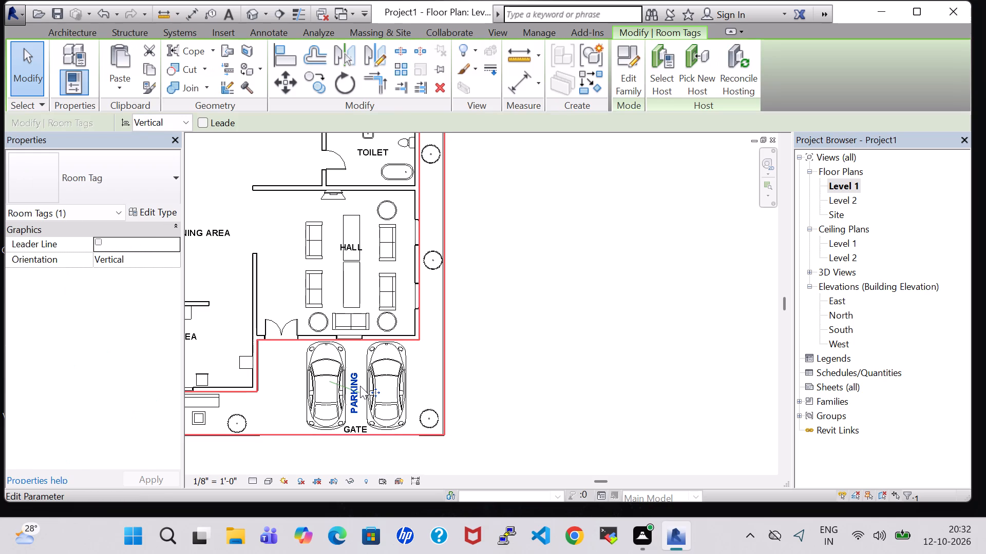
key(Up)
key(Up)
key(Right)
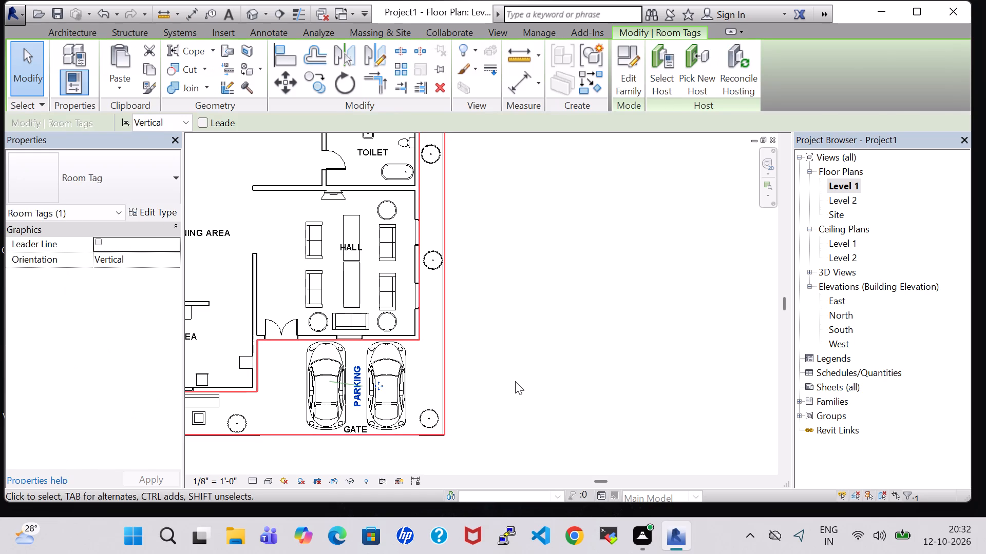
click(522, 382)
Place two rooms with vertical tags in the outer planted strips, one beside the dining area and one beside the hall.
scroll(522, 383, down, 3)
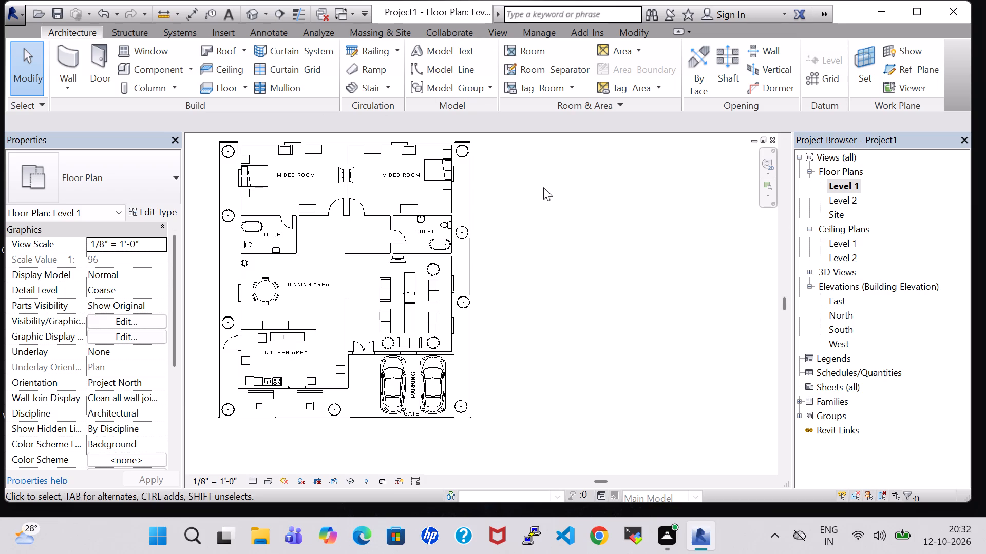
click(529, 49)
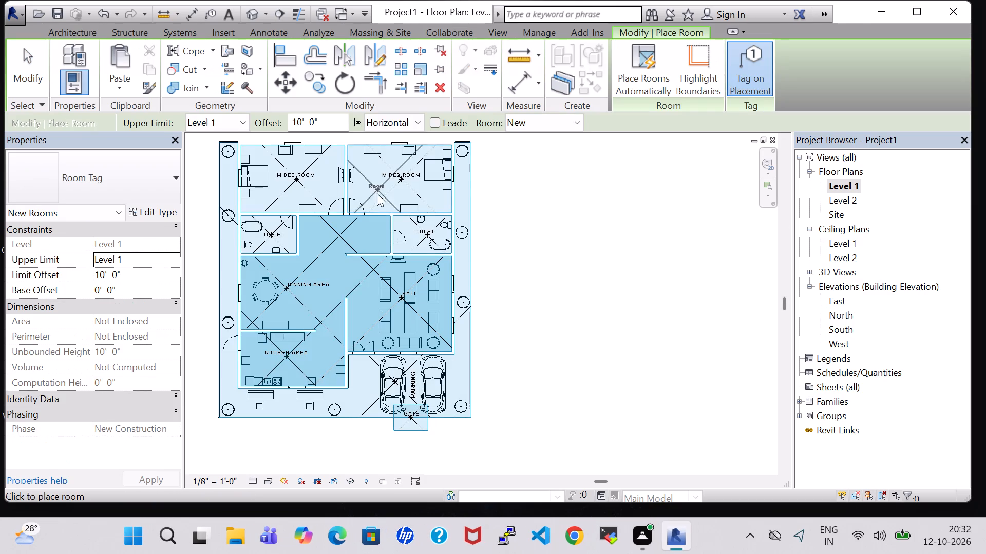
key(space)
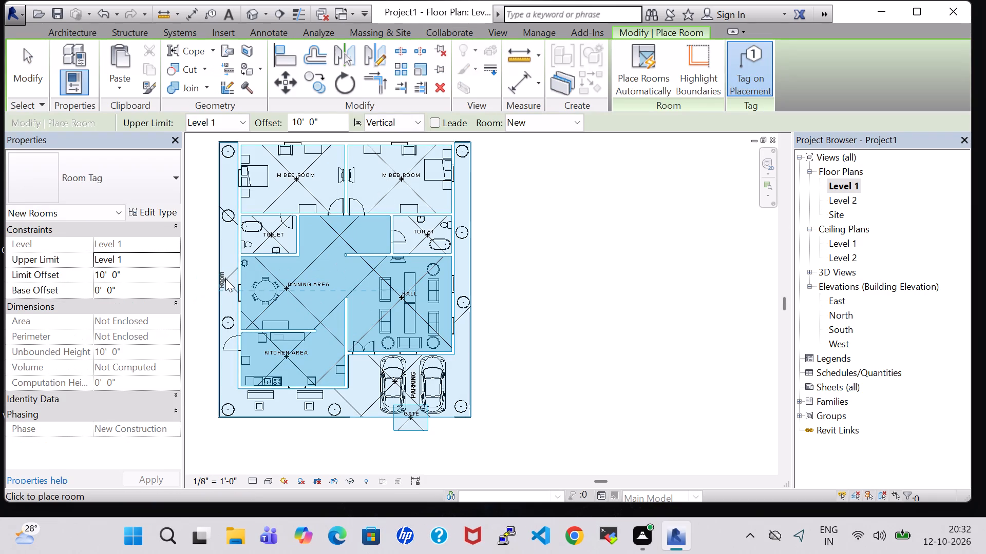
click(232, 279)
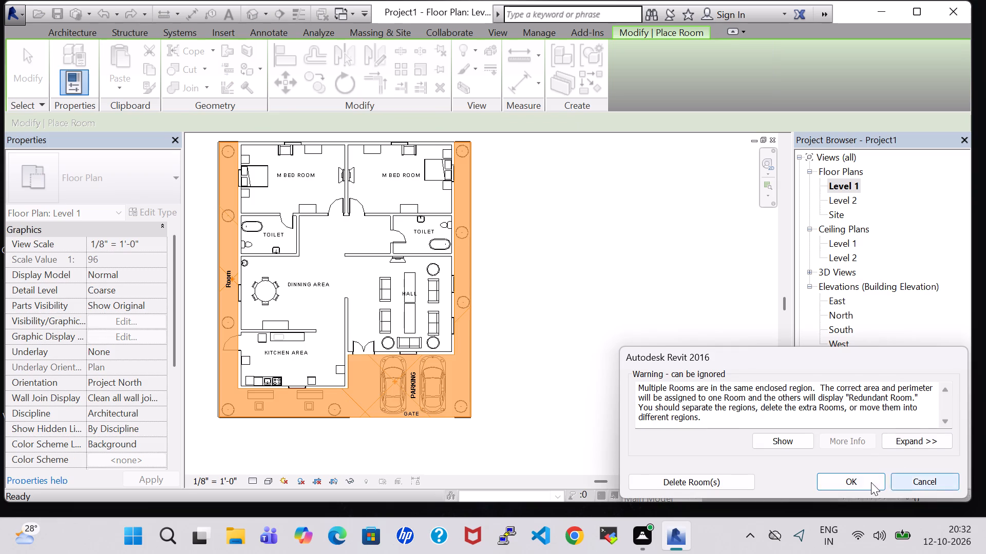
click(871, 482)
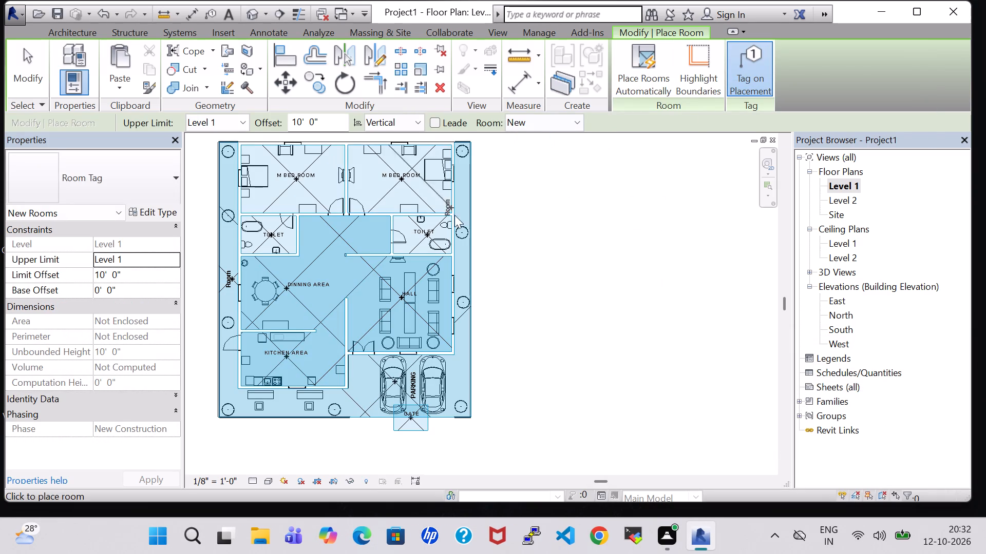
key(space)
key(space)
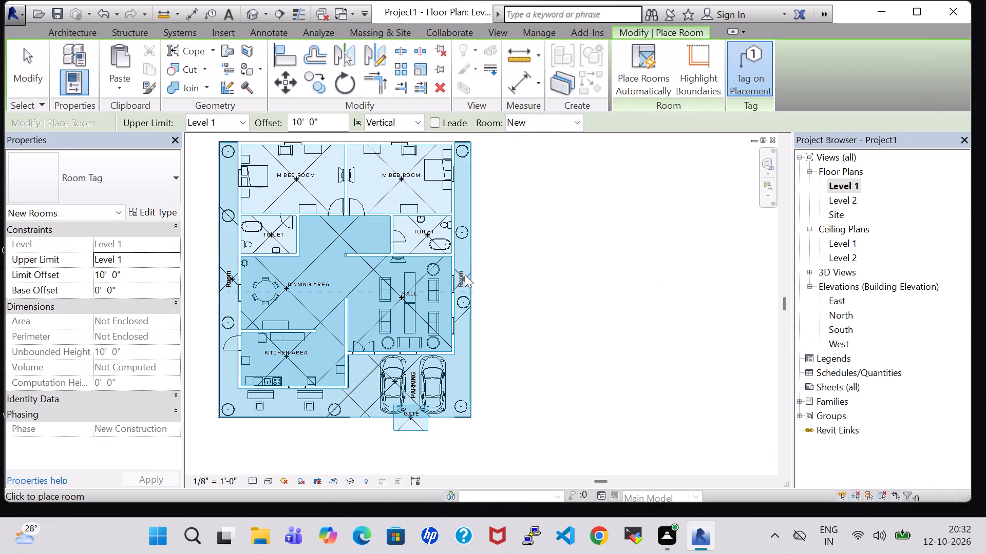
click(465, 275)
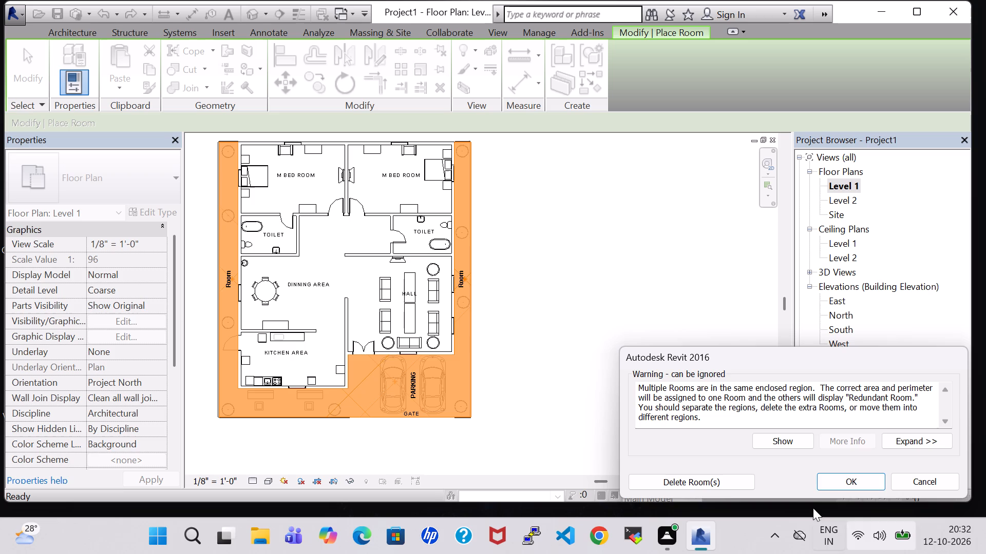
click(829, 484)
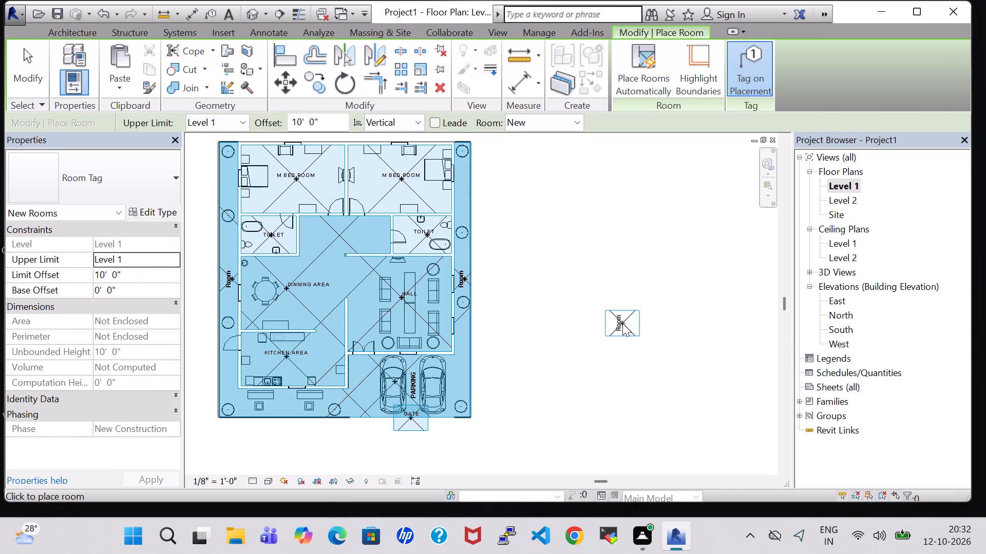
key(Escape)
key(Escape)
Rename the vertical room label in the outer strip beside the dining area to VERANDAH.
scroll(568, 298, up, 4)
middle_drag(568, 298, 752, 310)
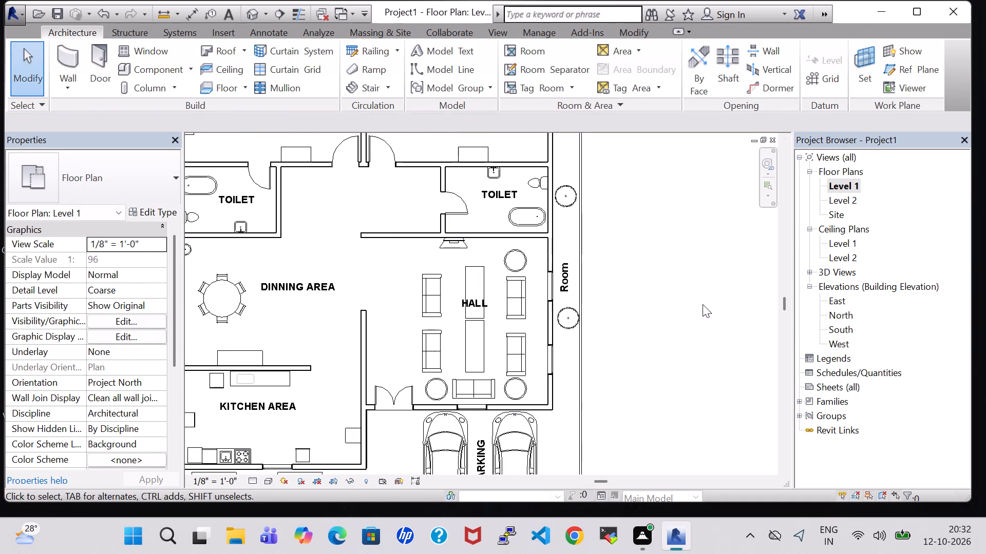
middle_drag(321, 319, 534, 301)
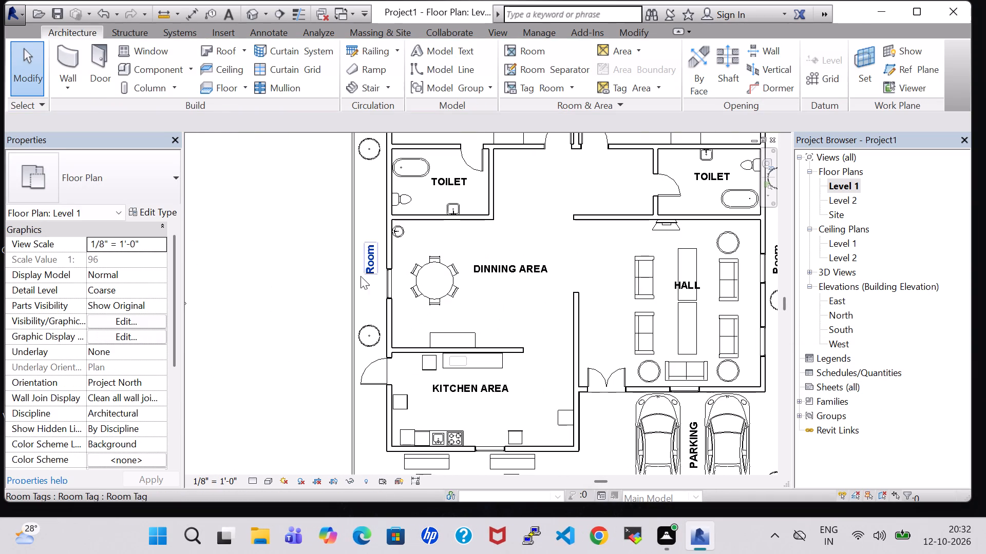
double_click(366, 273)
key(BackSpace)
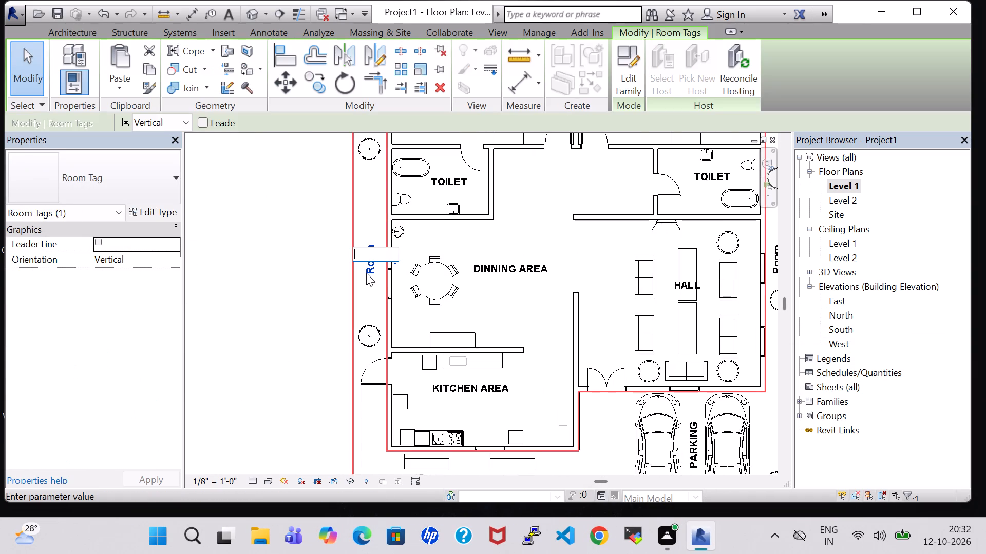
text(VER)
text(AN)
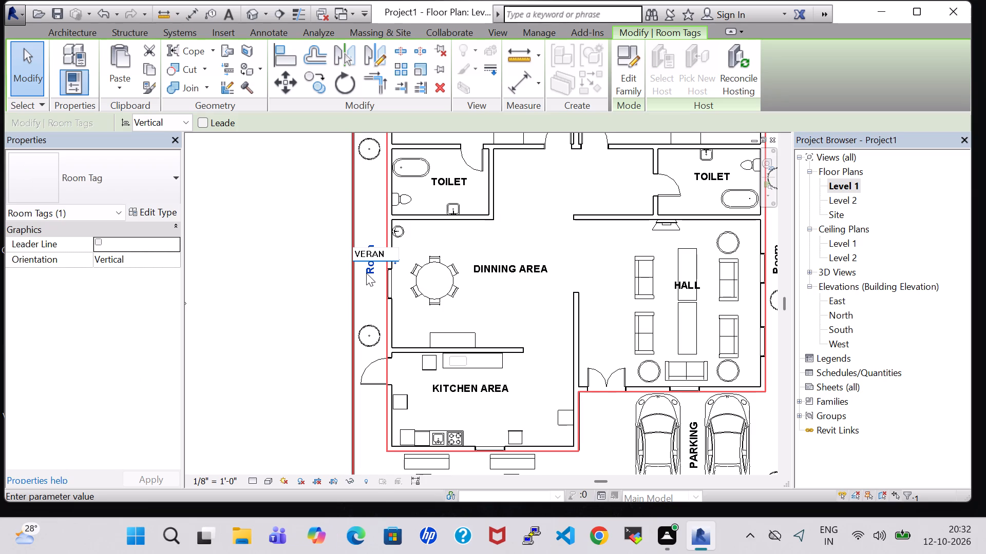
text(TAH)
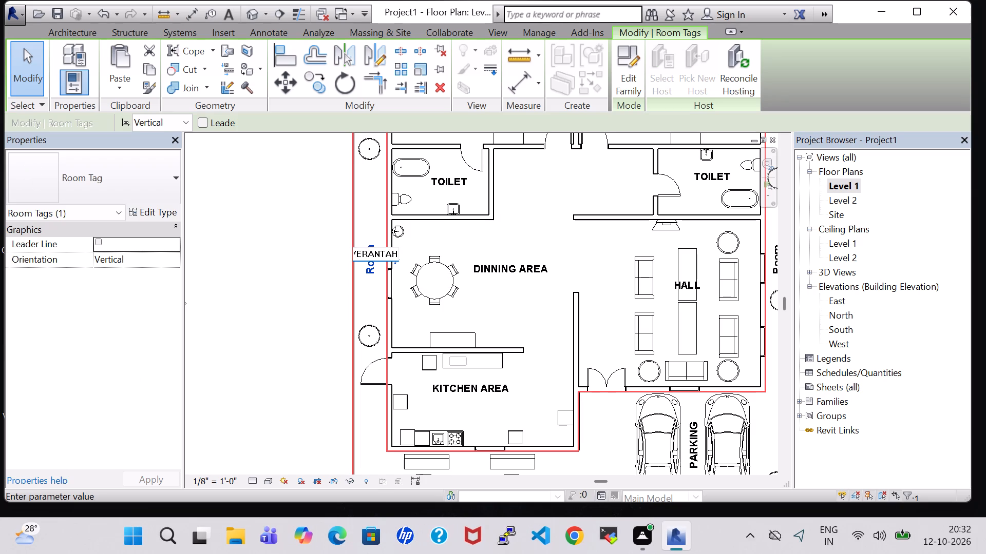
key(BackSpace)
key(BackSpace)
key(BackSpace)
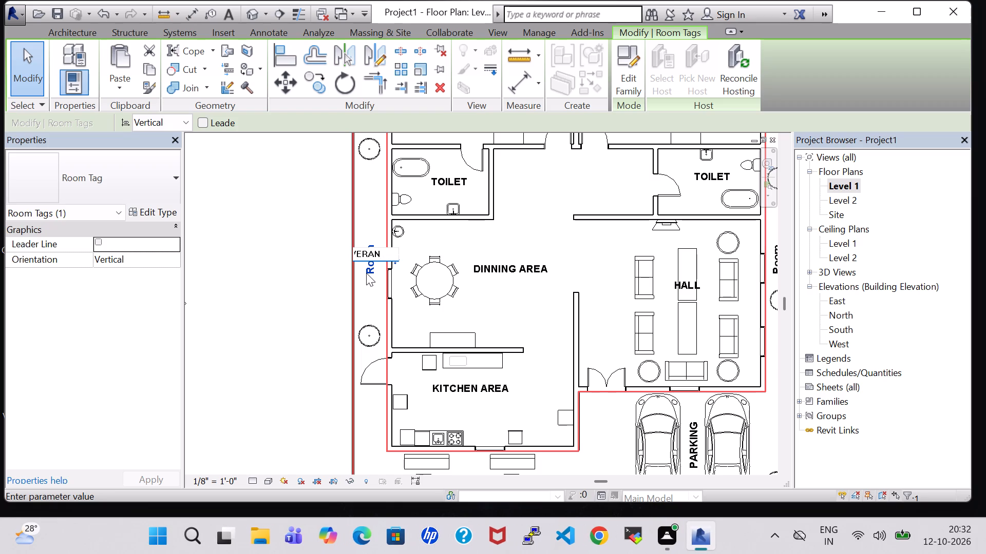
text(DAH)
key(Return)
click(309, 271)
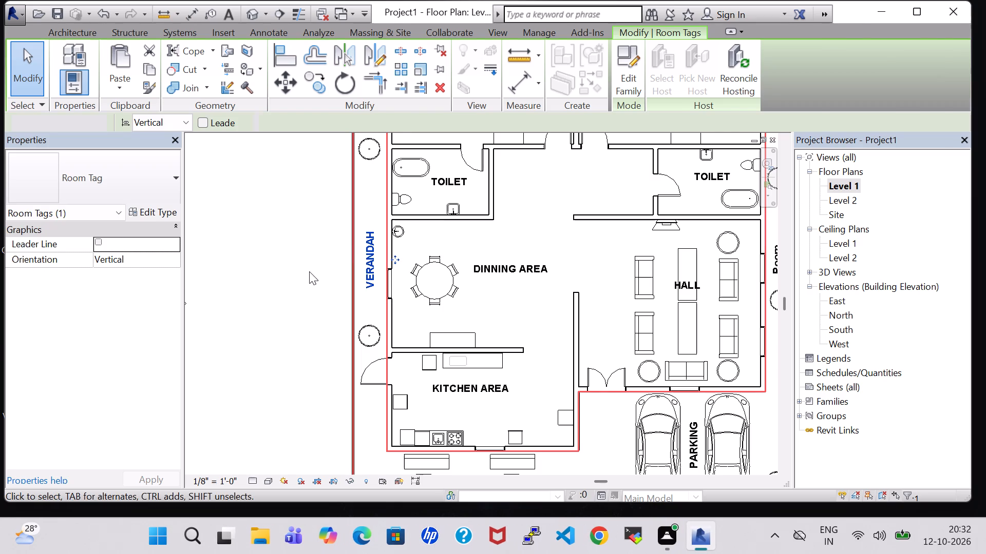
Rename the vertical room label in the outer strip beside the hall to VERANDAH.
scroll(309, 271, down, 2)
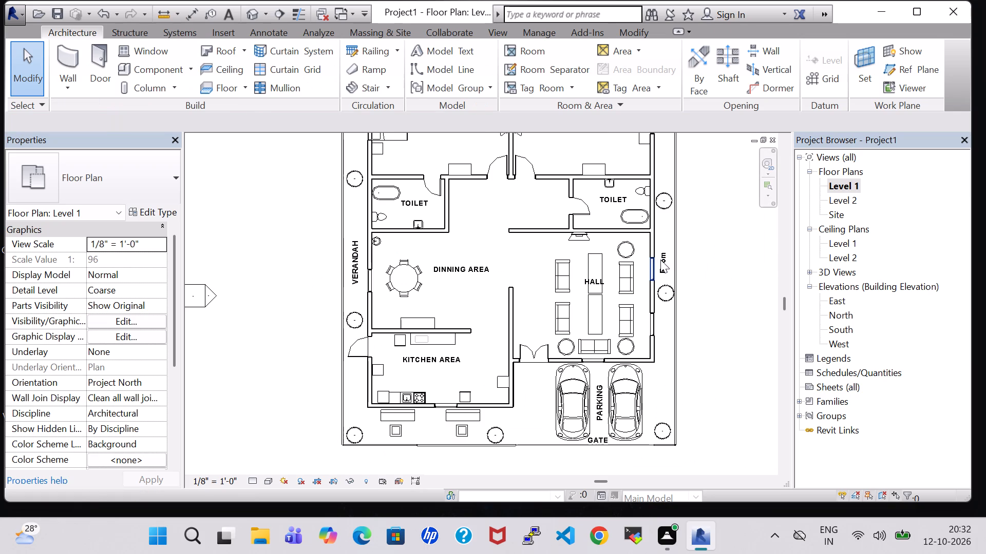
double_click(668, 266)
key(BackSpace)
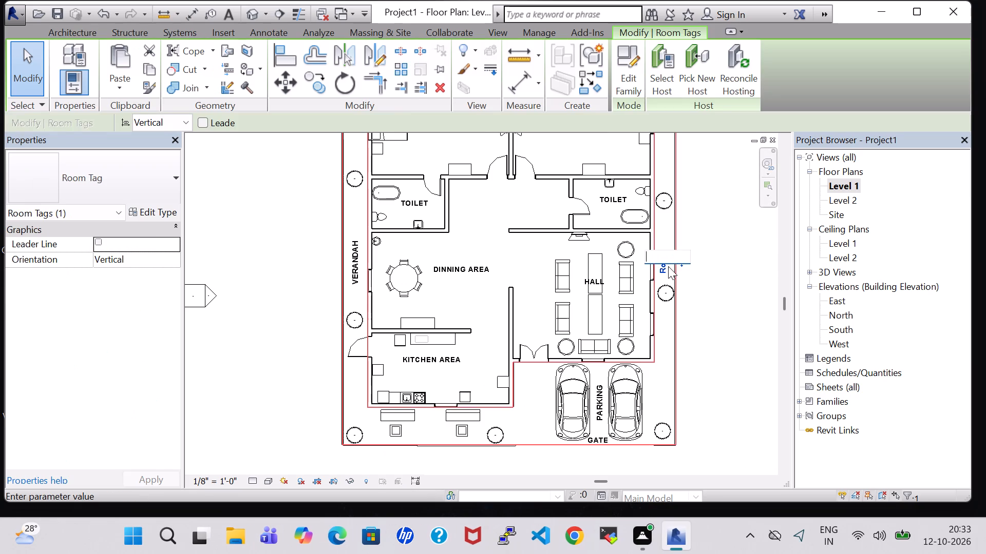
text(VER)
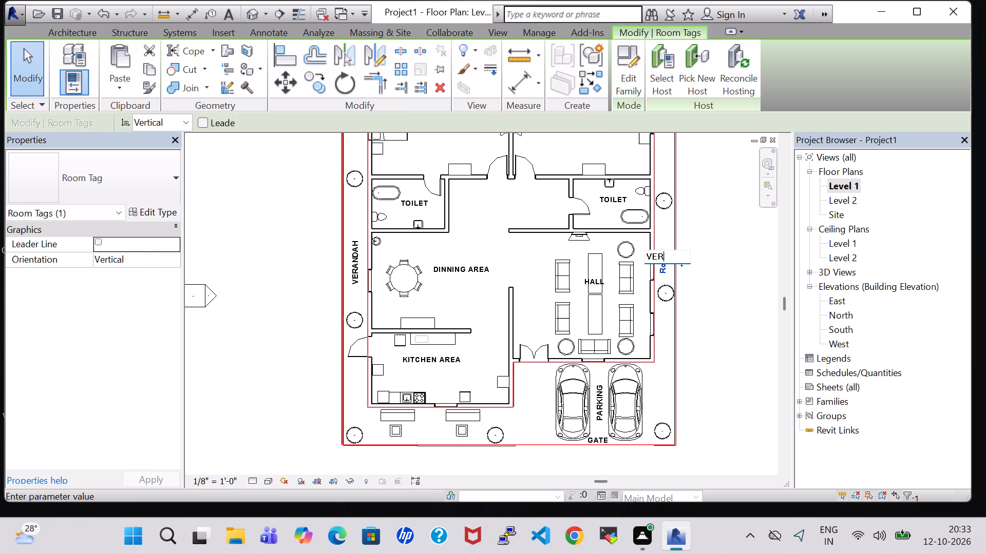
text(ANDAH)
key(Return)
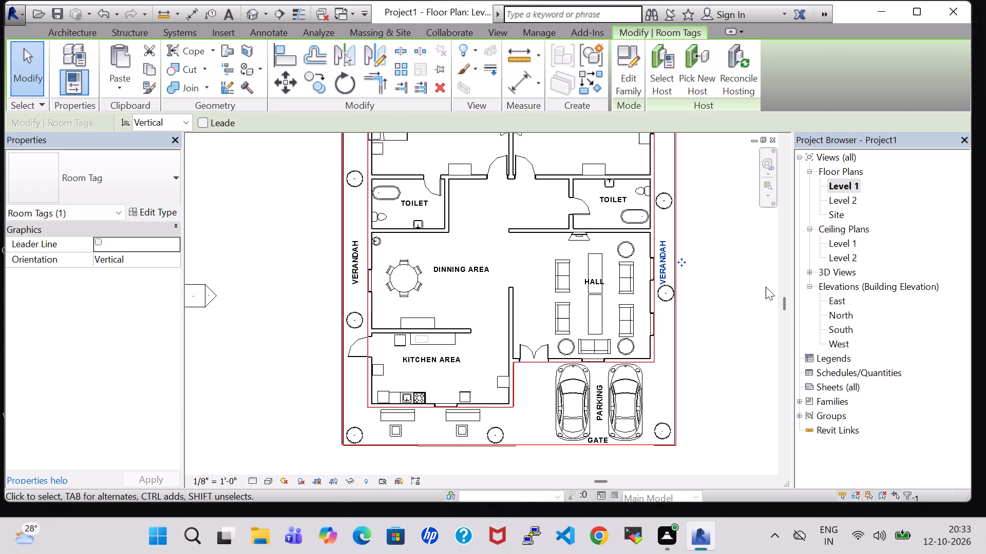
click(747, 287)
Nudge the VERANDAH label beside the hall two steps up and one step right, clear of the tree below it.
middle_drag(687, 268, 691, 342)
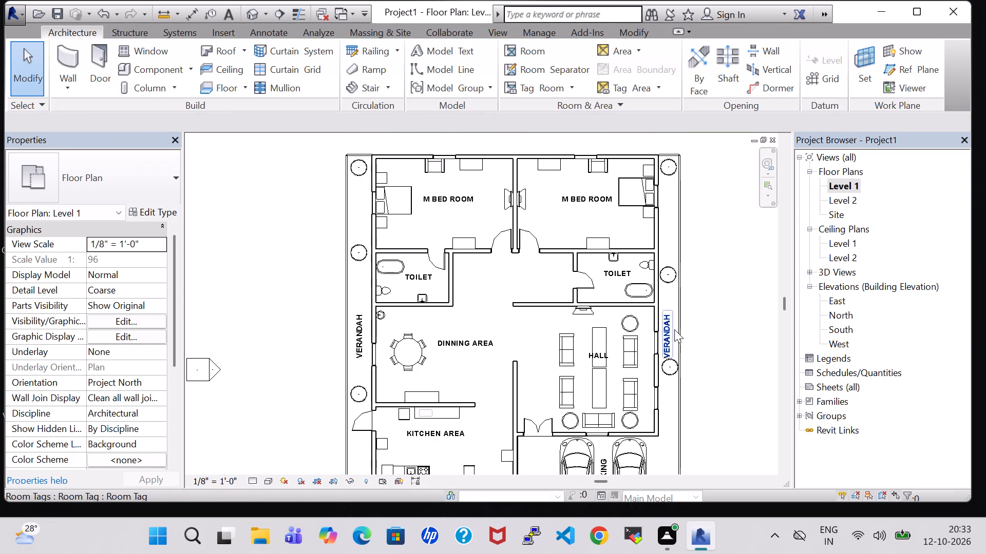
click(671, 329)
key(Up)
key(Up)
key(Right)
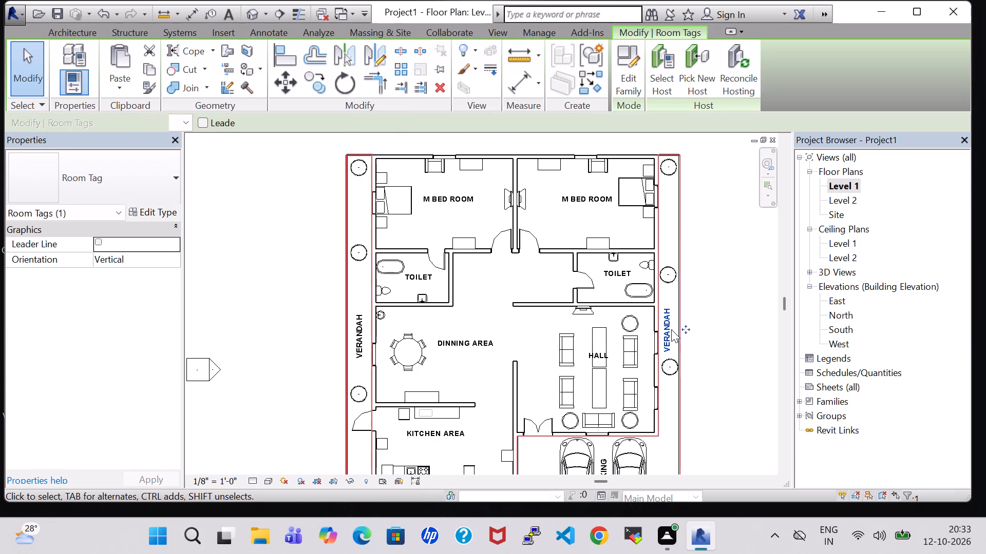
click(704, 329)
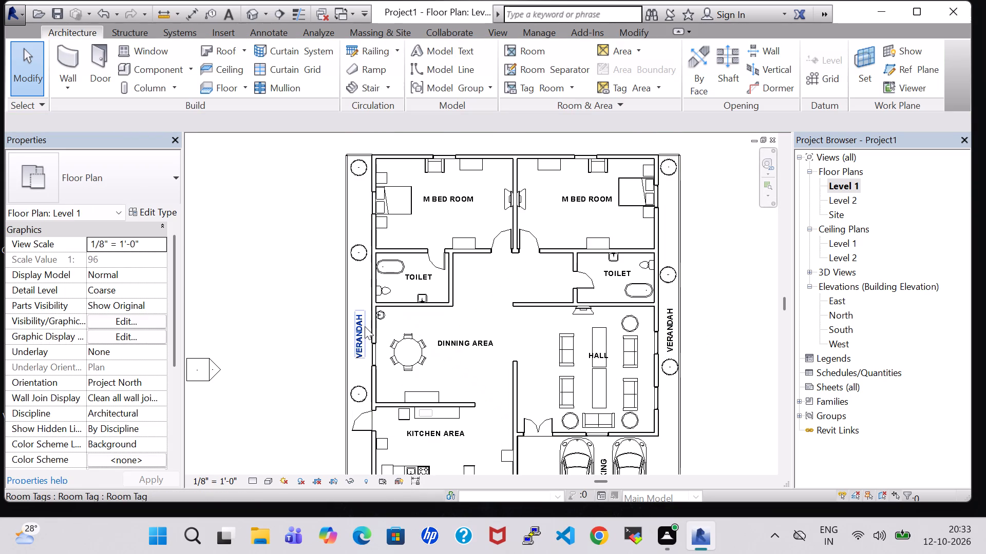
Nudge the tree just below the VERANDAH label beside the dining area six steps up, closer to the label.
scroll(711, 346, down, 1)
middle_drag(711, 346, 707, 304)
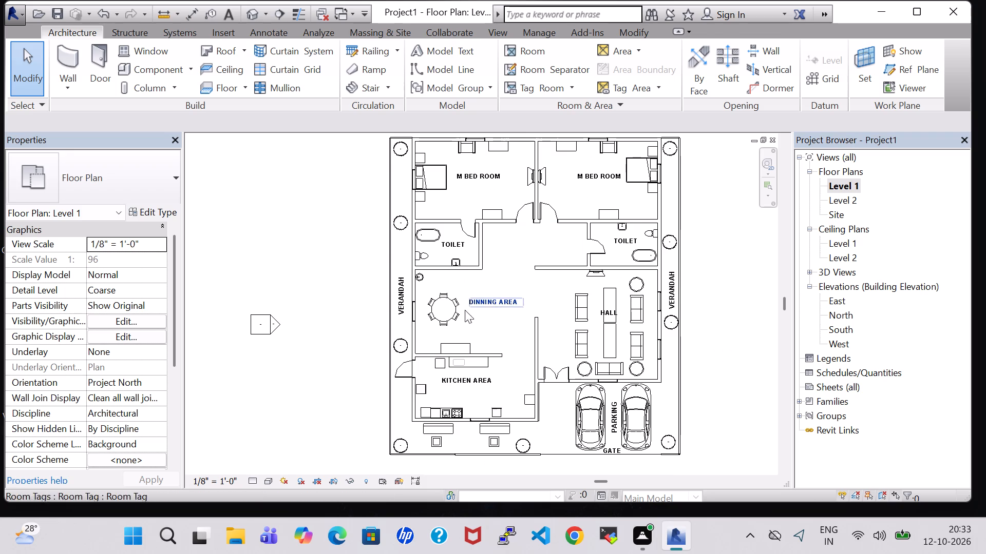
click(397, 349)
key(Up)
key(Up)
key(Up)
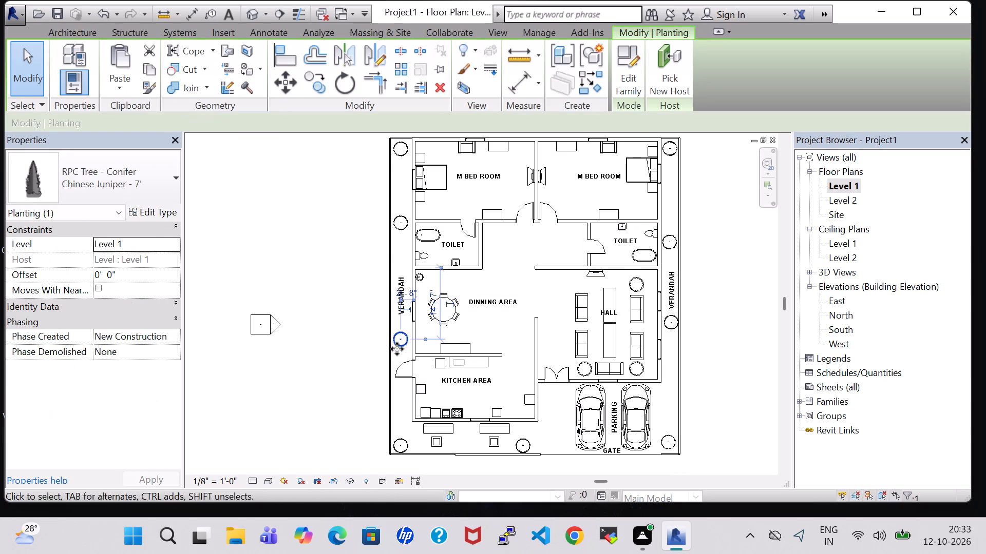
key(Up)
key(Up)
key(Up)
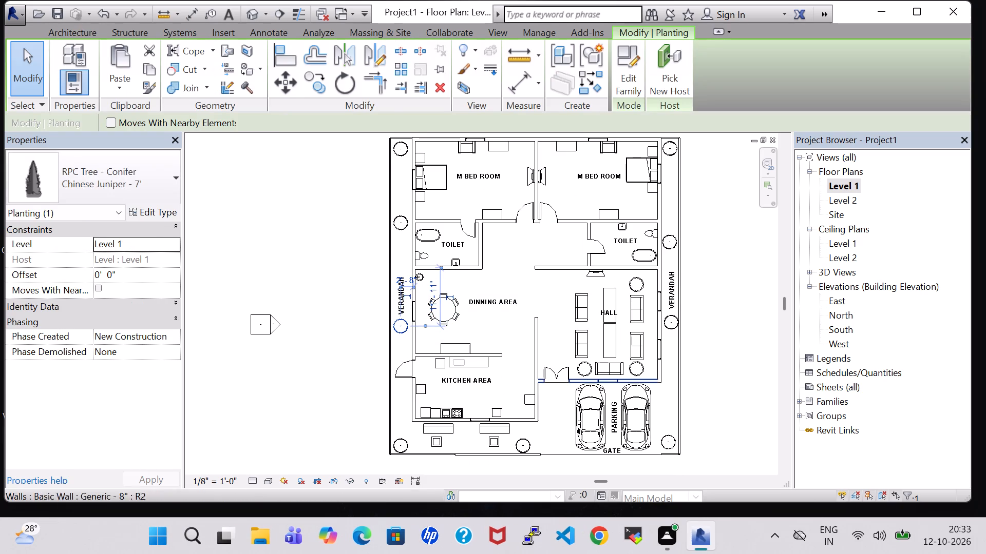
click(748, 342)
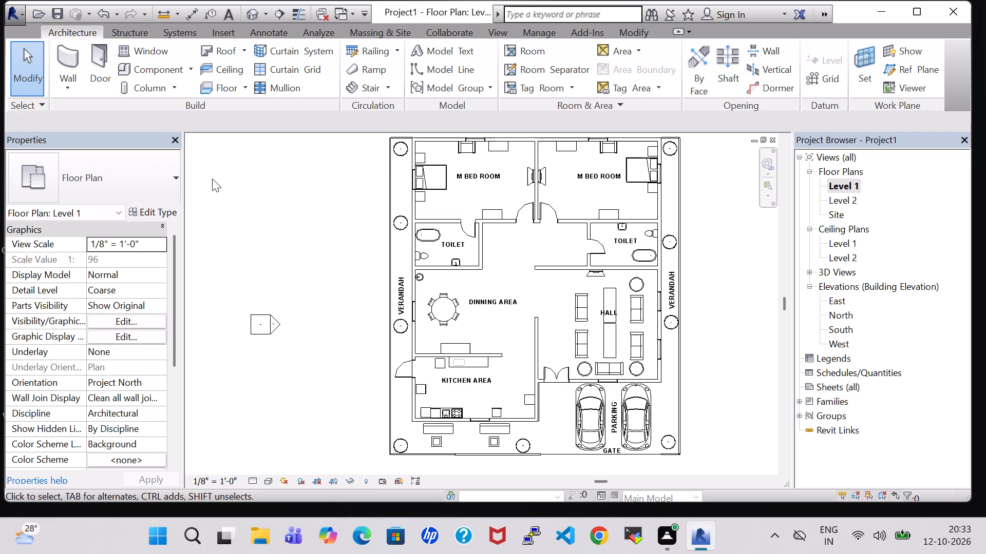
Nudge the tree above the VERANDAH label on the dining side five steps down, alongside the toilet.
click(402, 219)
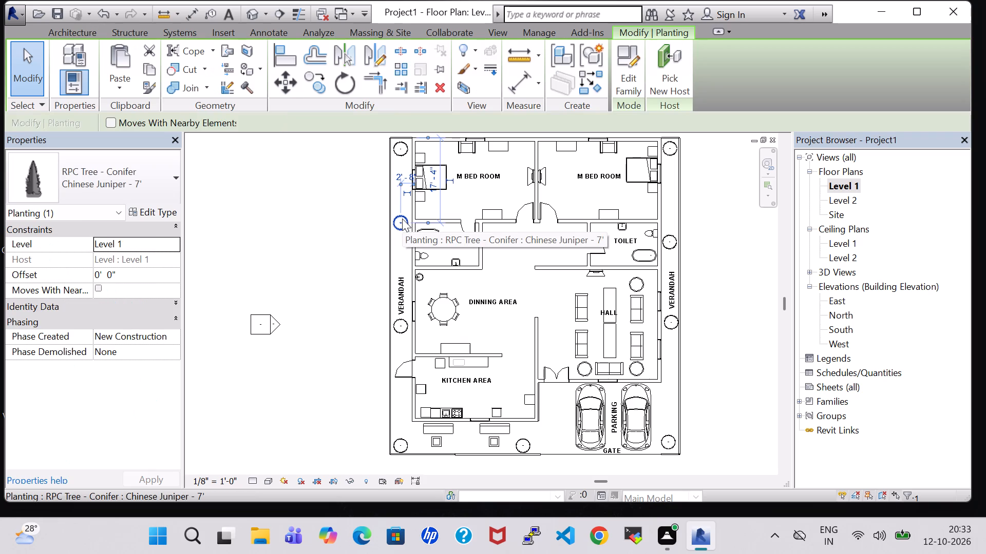
key(Down)
key(Down)
key(Down)
key(Down)
key(Down)
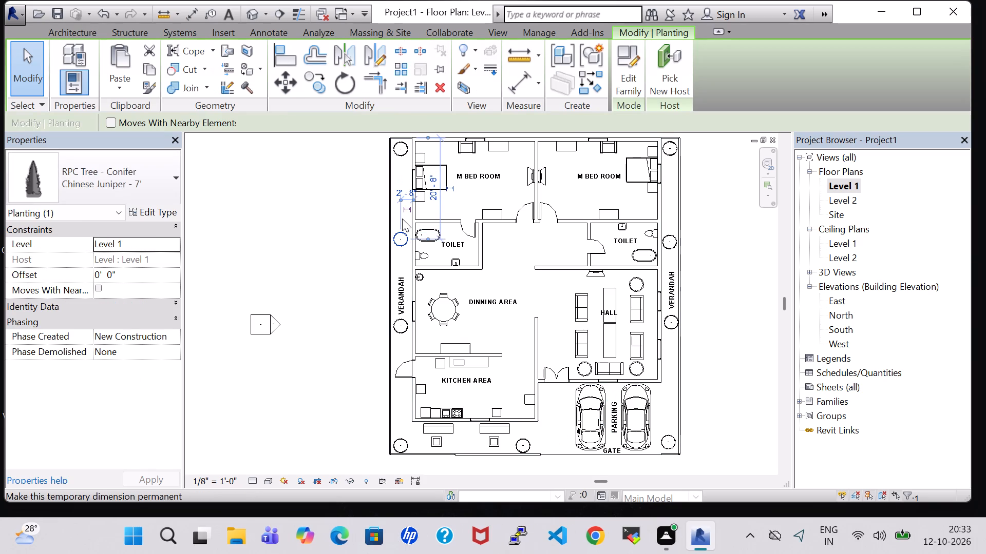
click(813, 247)
click(749, 253)
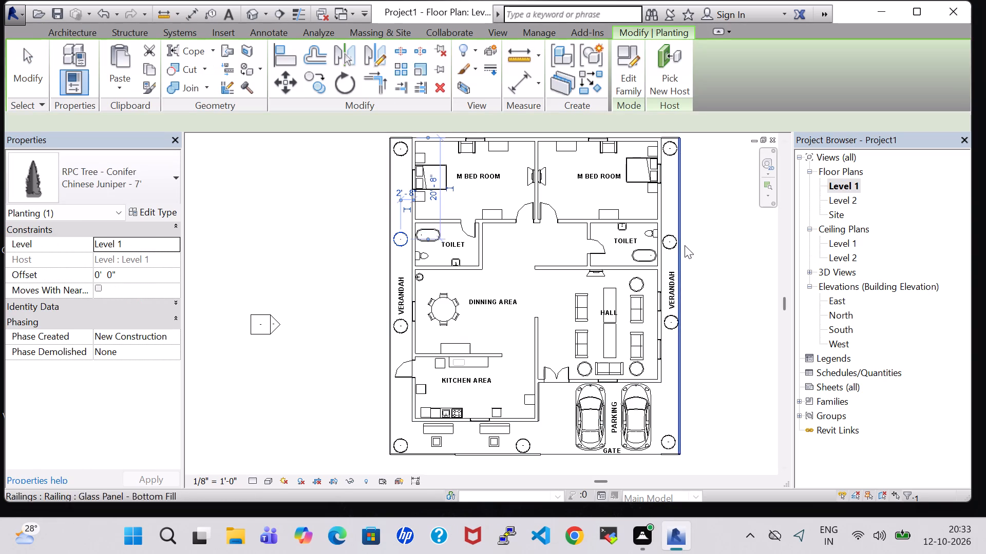
Line up the two trees beside the toilets by nudging the hall-side one three steps up and the dining-side one two steps up.
click(674, 242)
key(Up)
key(Up)
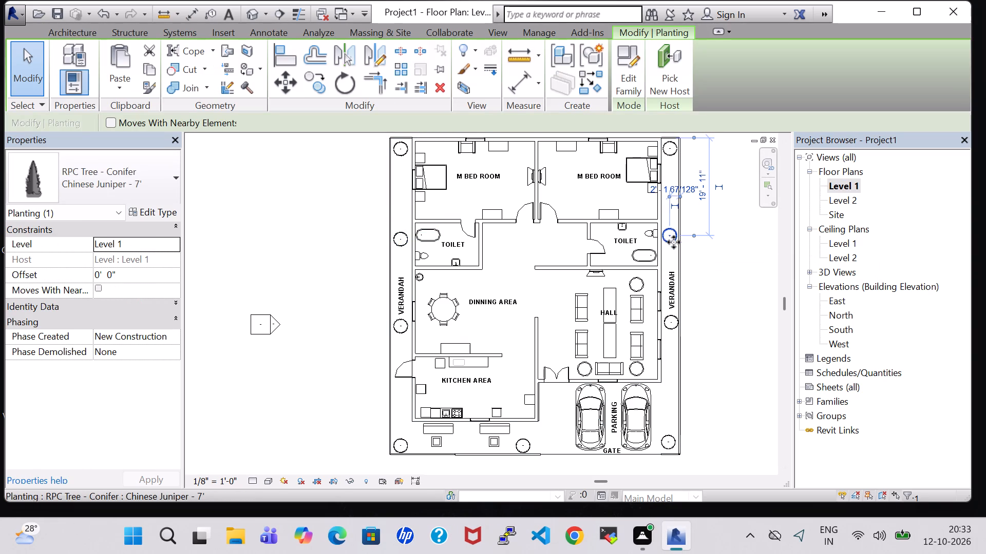
key(Up)
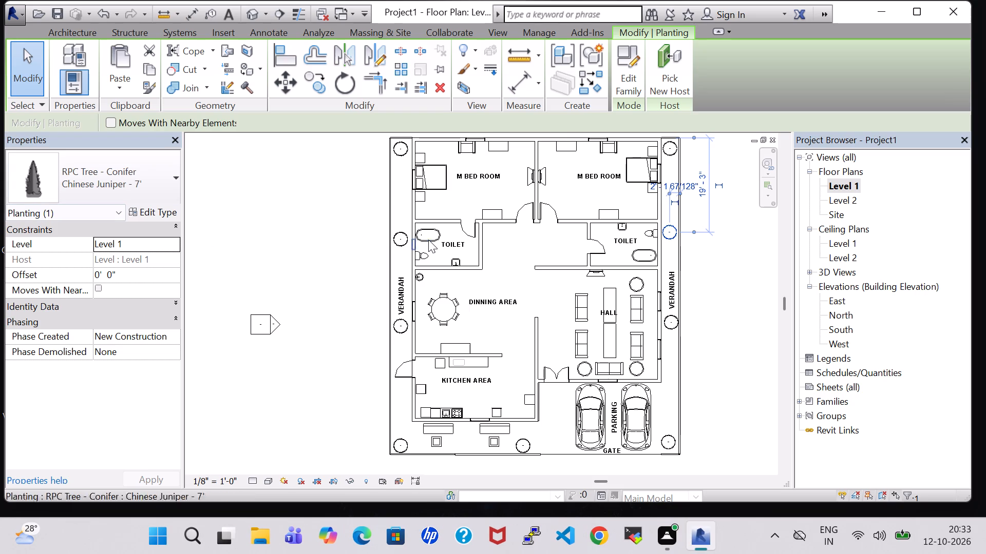
click(403, 240)
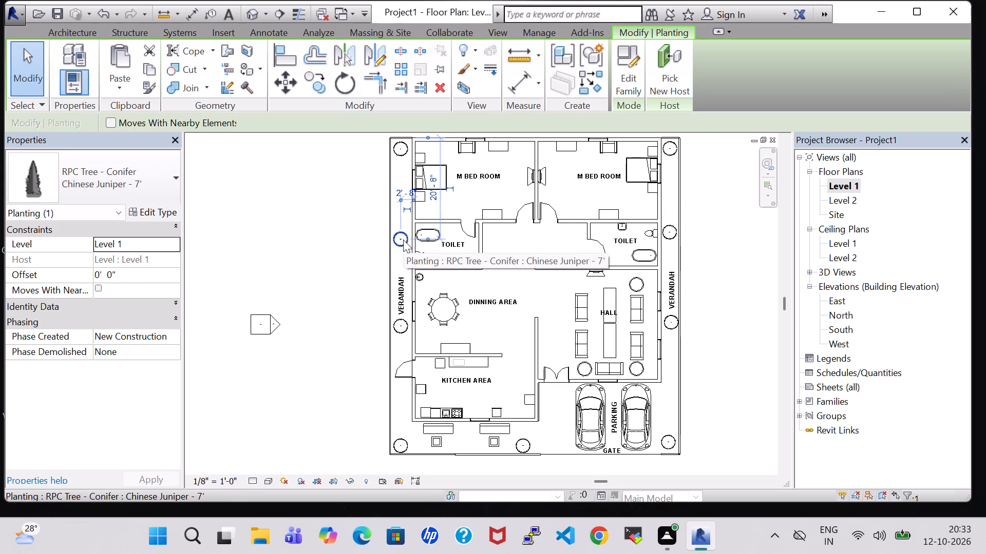
key(Up)
key(Up)
click(748, 331)
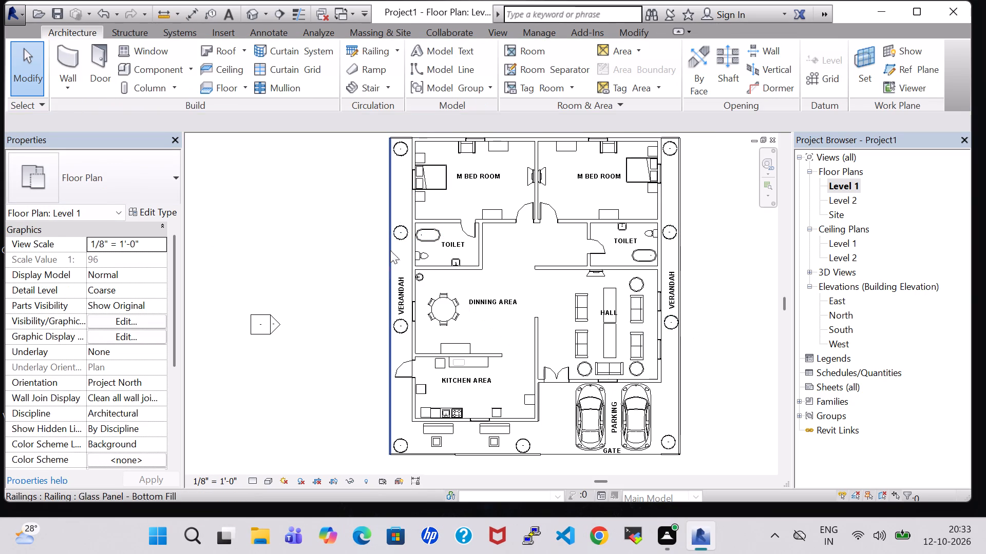
Examine the whole house in the default 3D view from a lower angle and return to the Level 1 floor plan.
scroll(727, 289, down, 1)
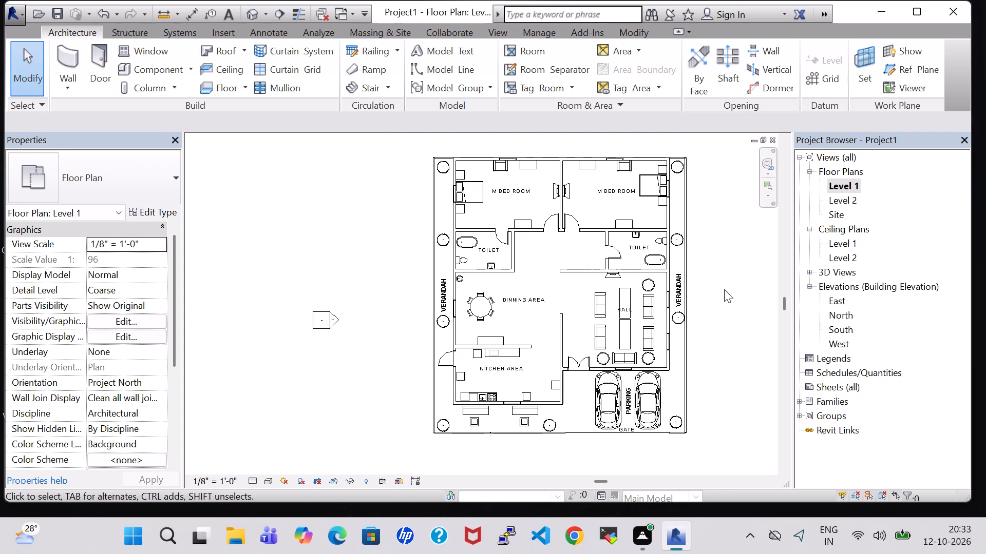
middle_drag(724, 289, 690, 288)
scroll(690, 288, down, 1)
middle_drag(690, 288, 645, 269)
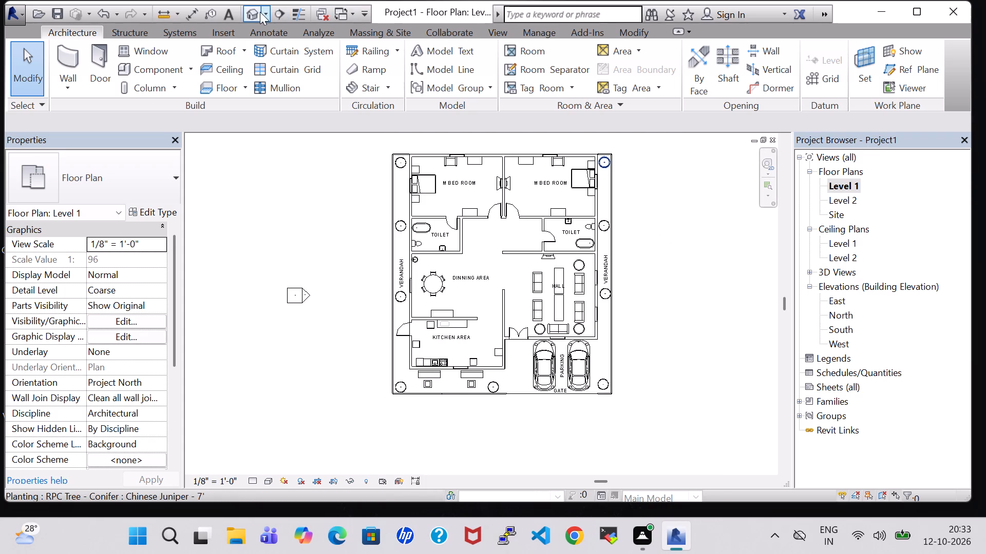
click(259, 12)
scroll(674, 294, down, 1)
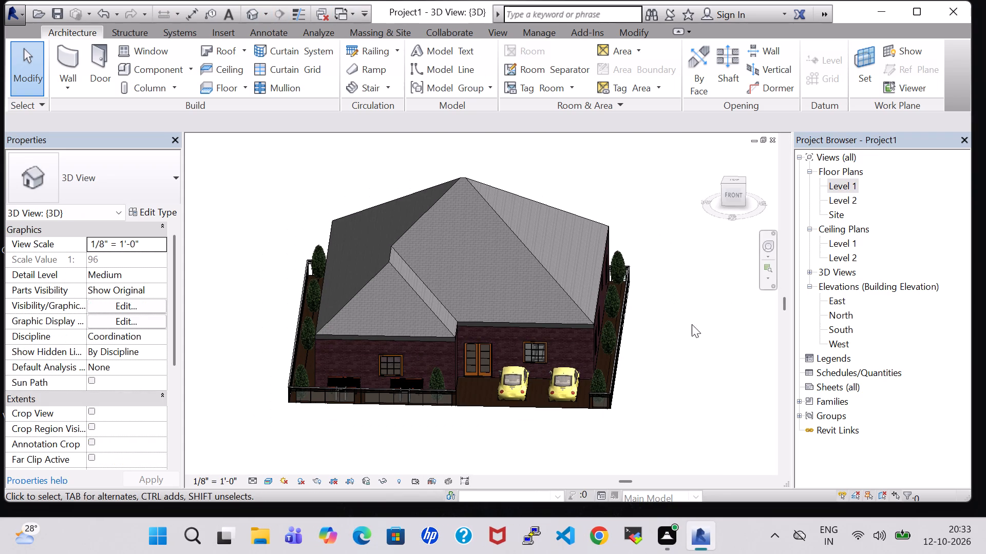
shift+middle_drag(696, 332, 692, 303)
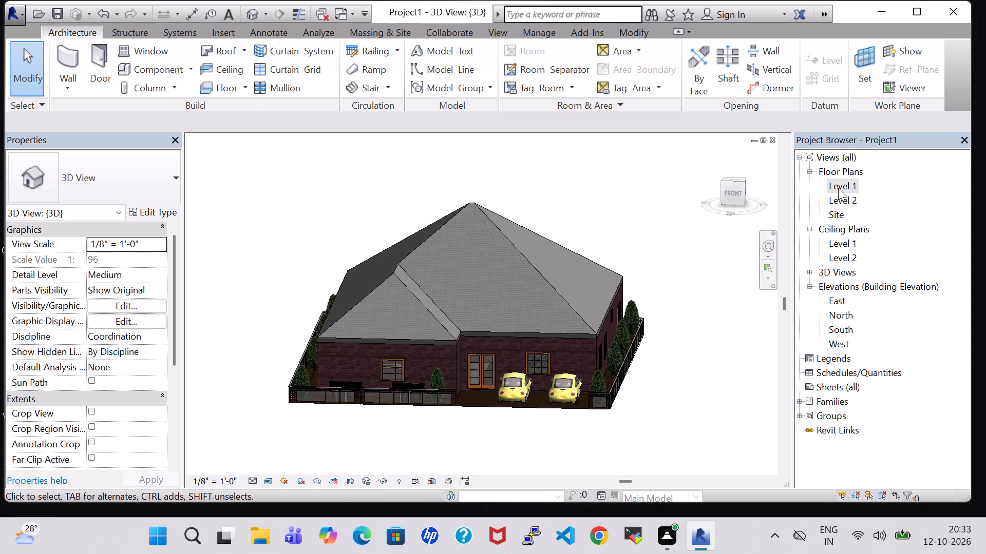
double_click(838, 188)
scroll(628, 261, down, 1)
middle_drag(660, 224, 625, 245)
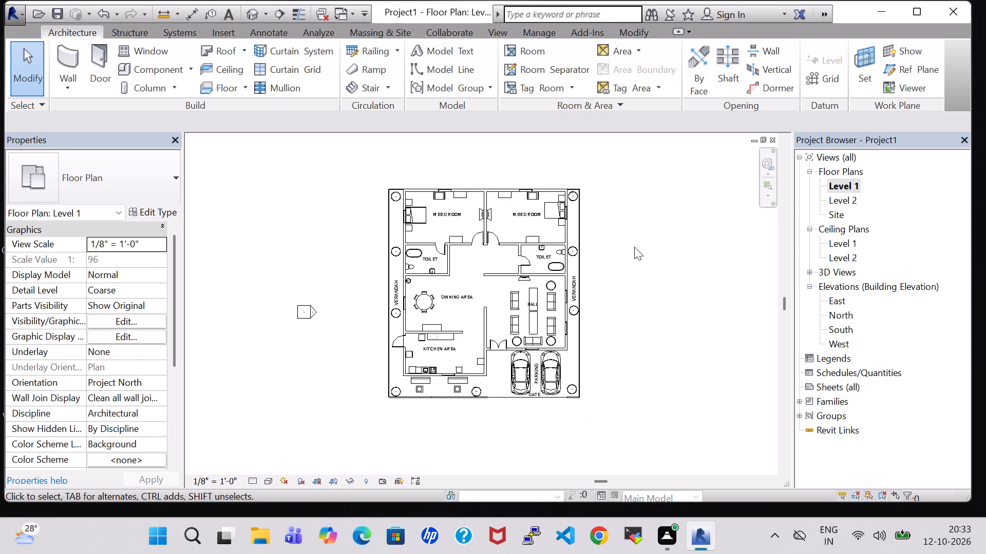
scroll(634, 247, down, 1)
scroll(642, 268, up, 1)
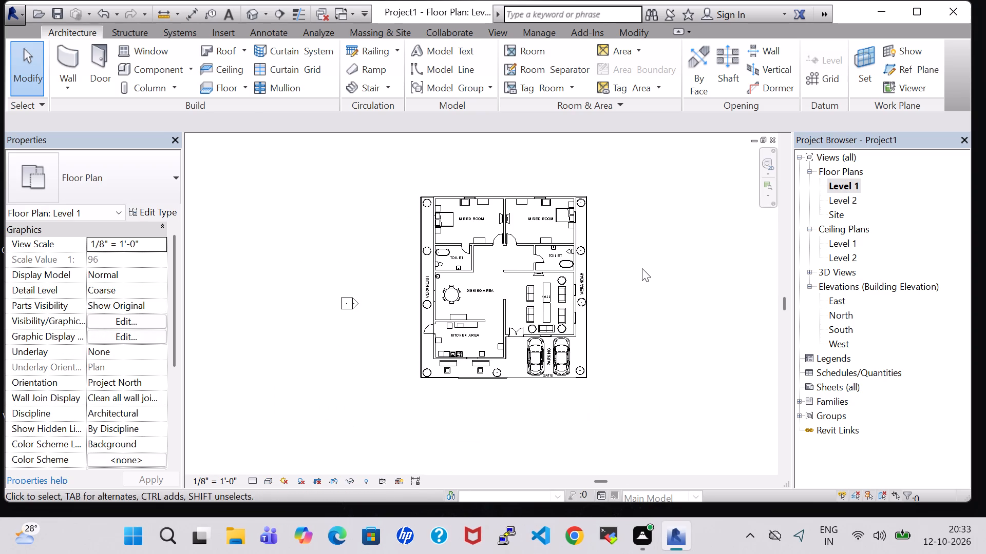
Load the Microwave family from the Domestic folder of the Specialty Equipment library as a component.
click(145, 72)
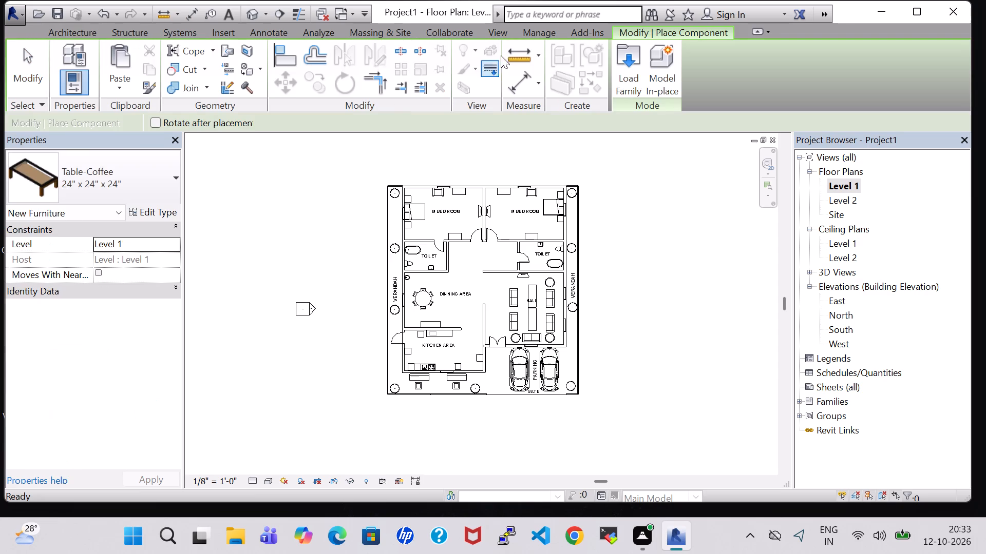
click(627, 70)
scroll(565, 248, down, 1)
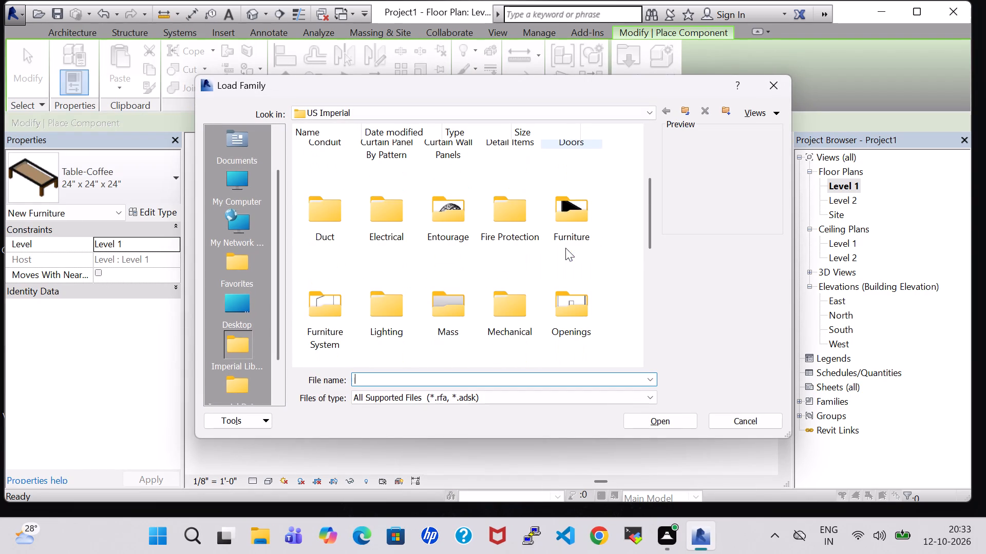
scroll(392, 245, down, 3)
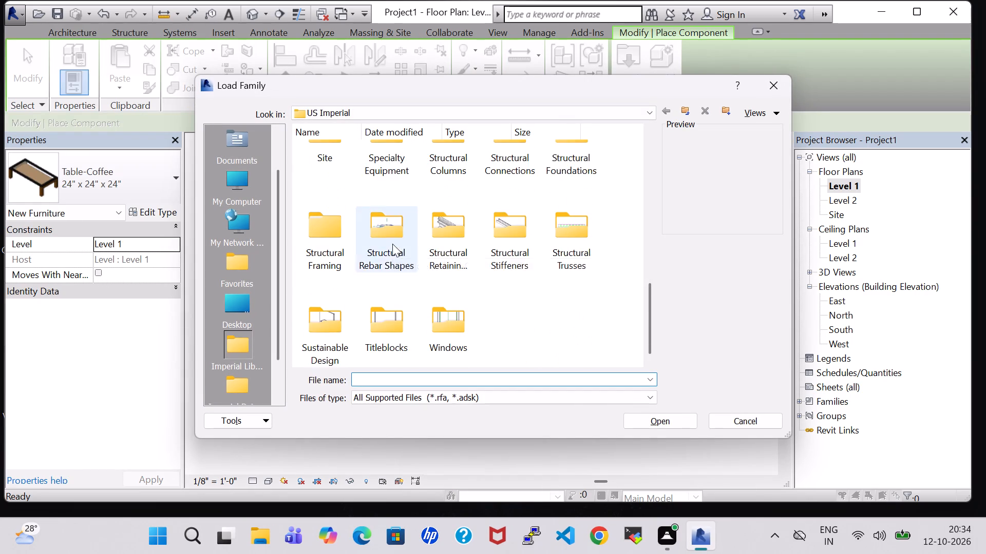
scroll(392, 244, up, 1)
double_click(392, 292)
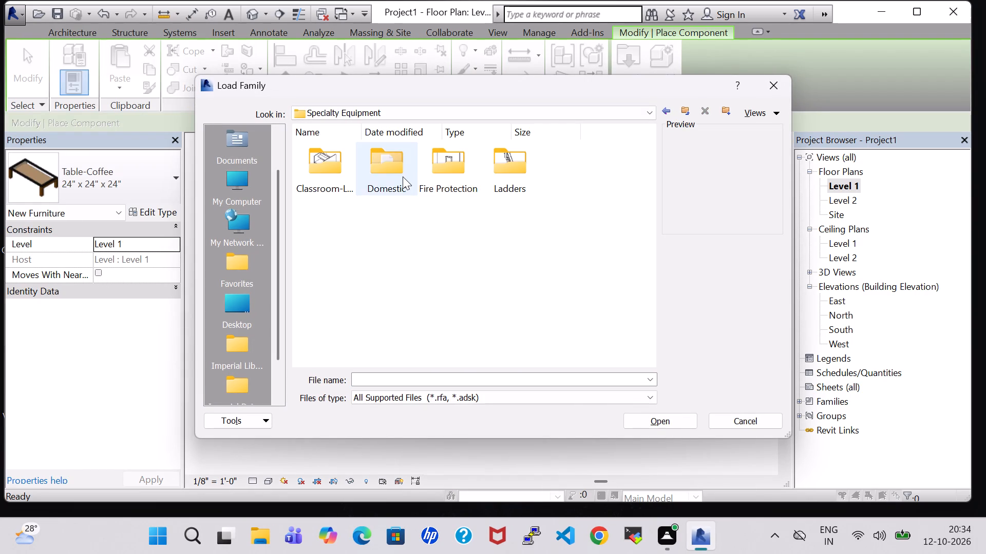
double_click(403, 176)
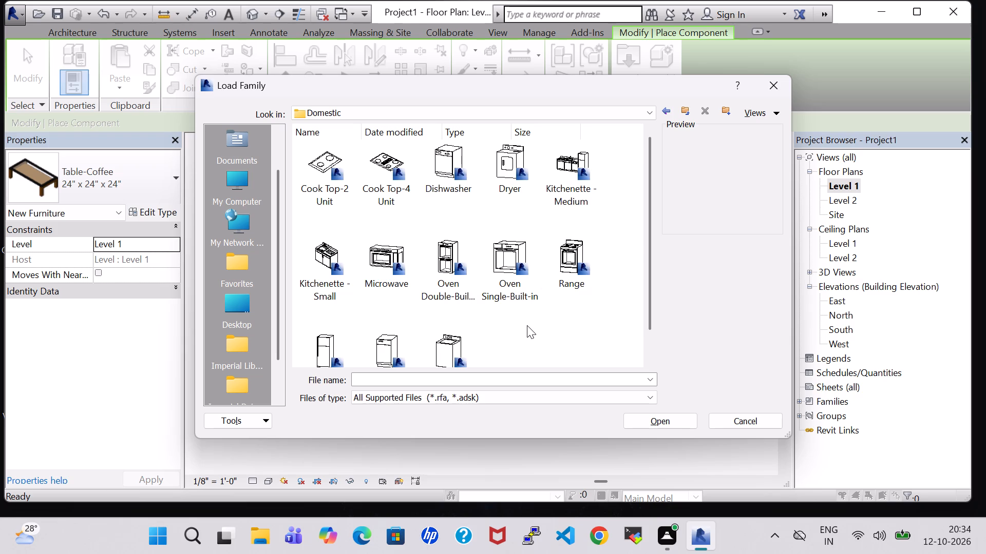
scroll(527, 325, down, 1)
click(387, 230)
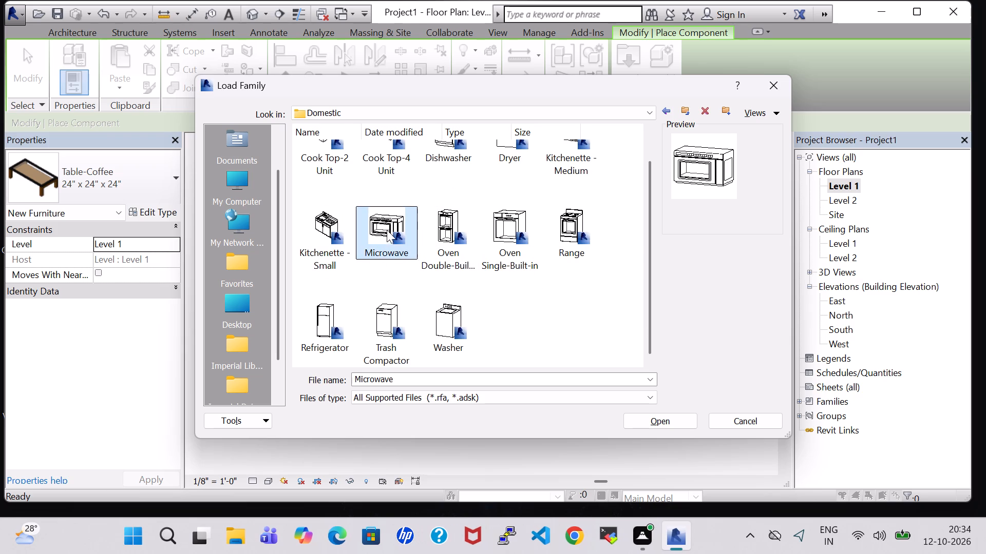
click(684, 417)
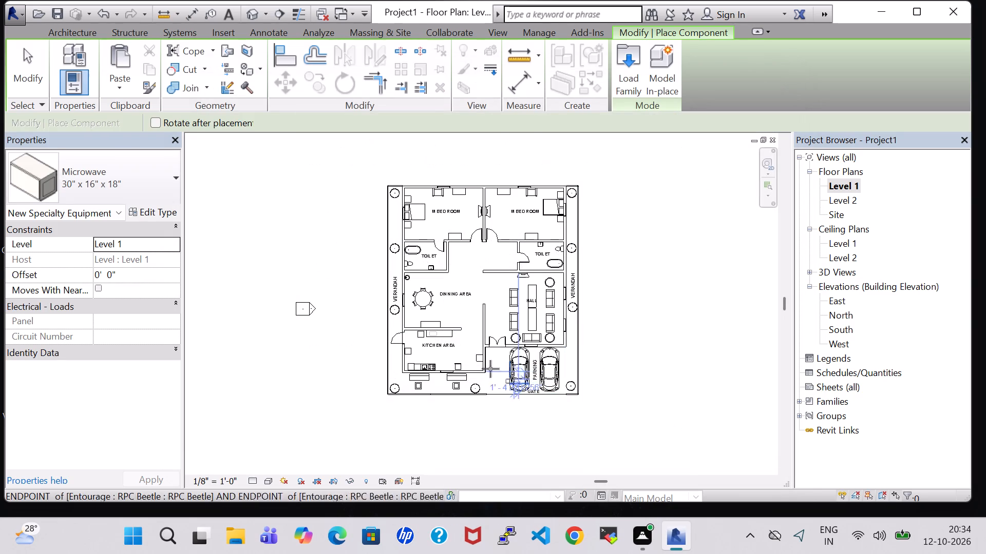
Place one microwave against the kitchen's window wall, near the refrigerator corner, about 3'-2" from the parking-side wall.
scroll(459, 351, up, 10)
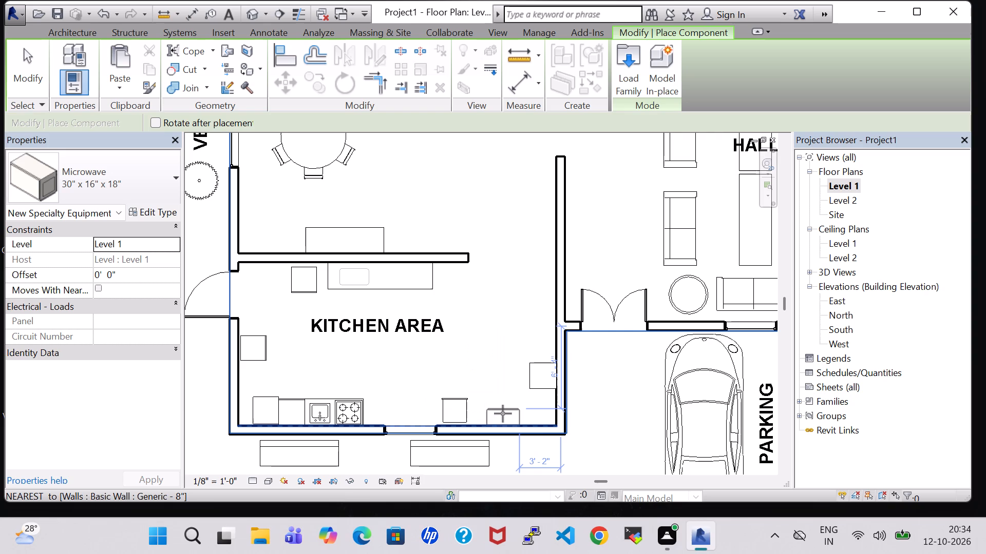
click(503, 413)
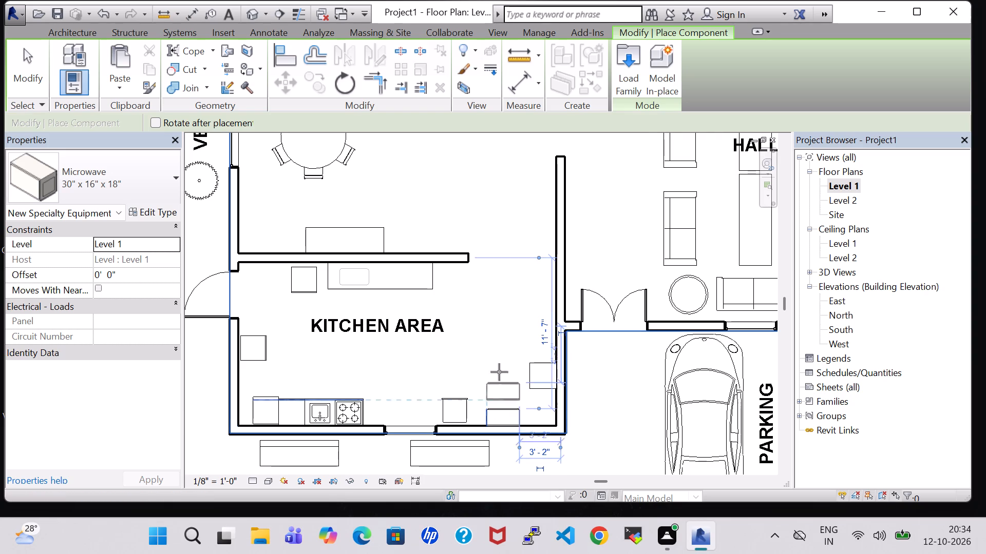
key(space)
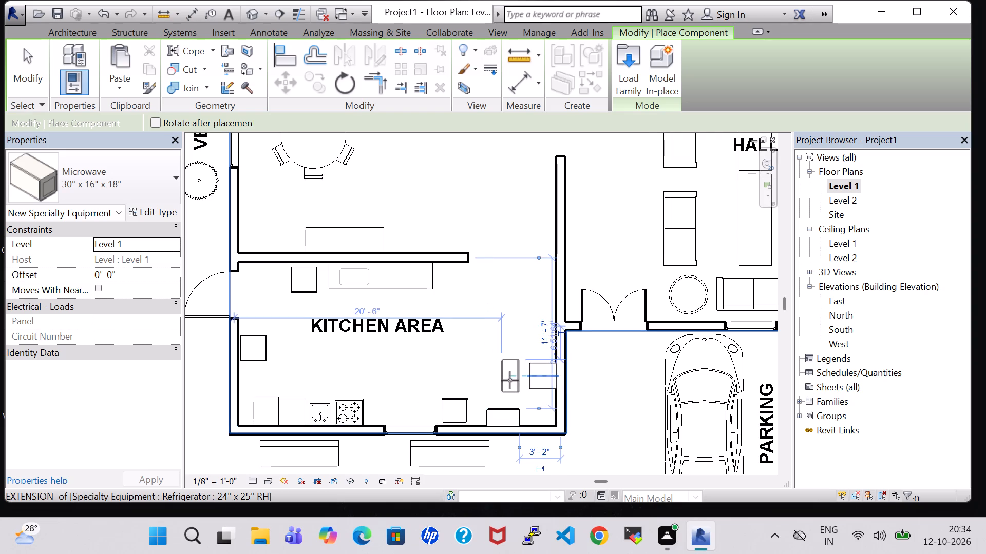
key(Escape)
key(Escape)
click(506, 405)
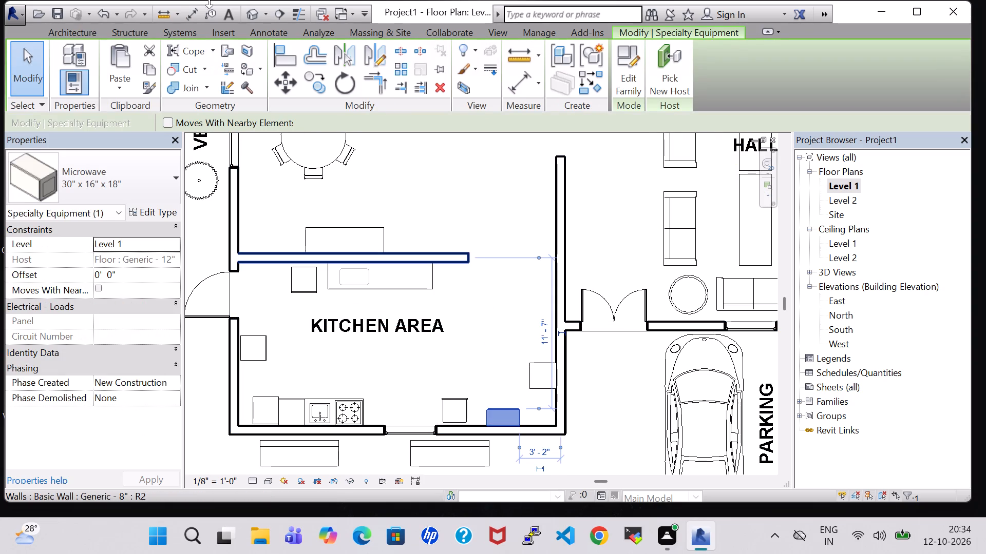
Hide the Roofs category in the default 3D view through its visibility/graphic overrides.
click(250, 13)
text(VV)
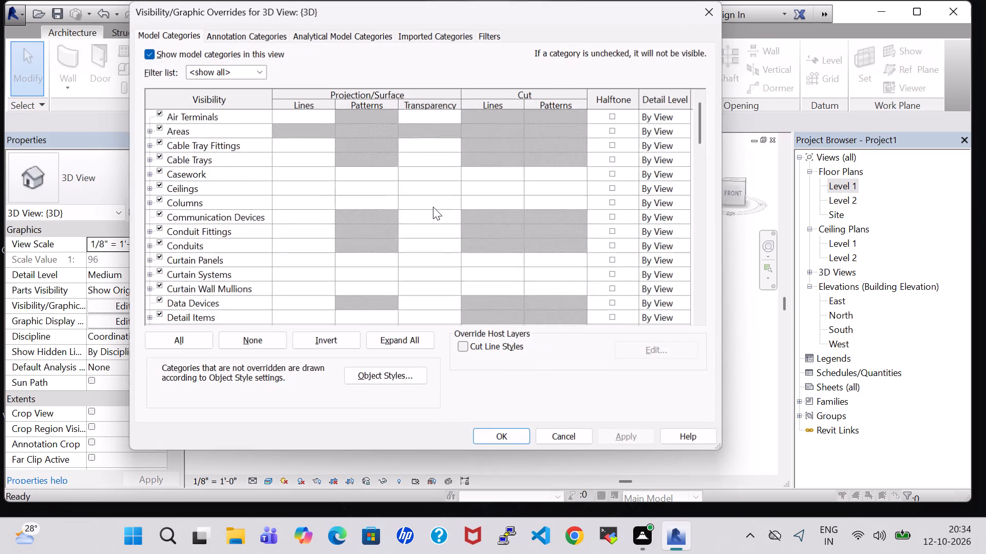
scroll(433, 207, down, 20)
scroll(433, 207, down, 7)
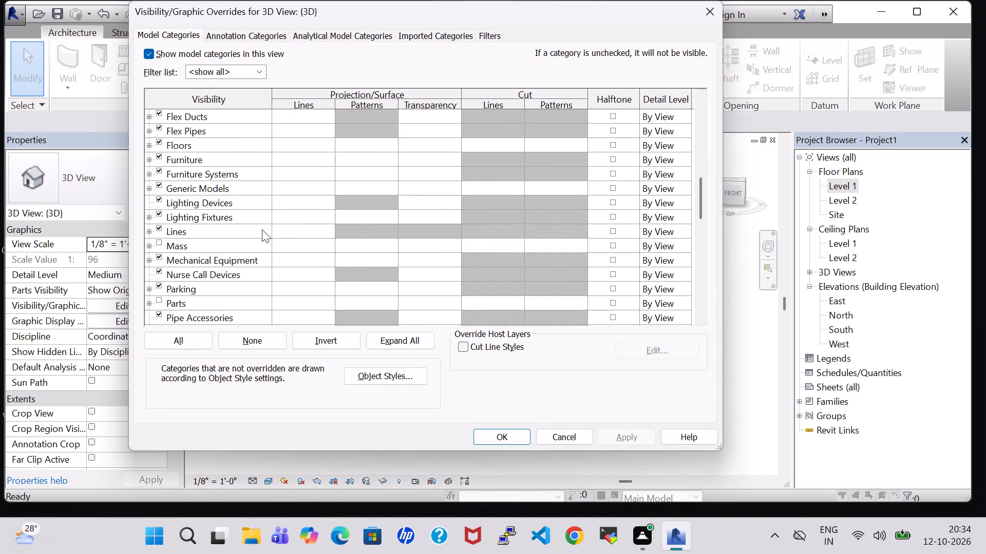
key(r)
scroll(262, 229, down, 7)
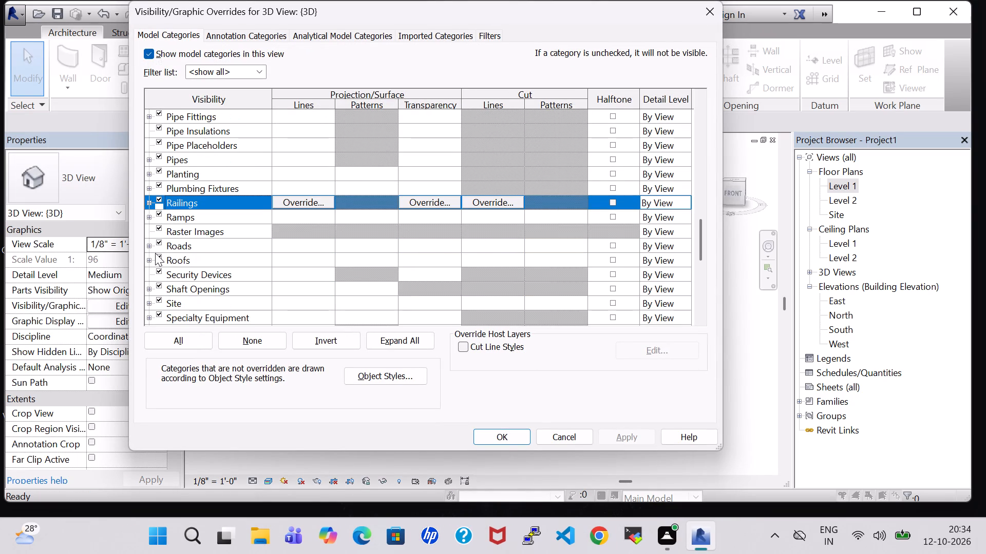
click(157, 257)
click(631, 429)
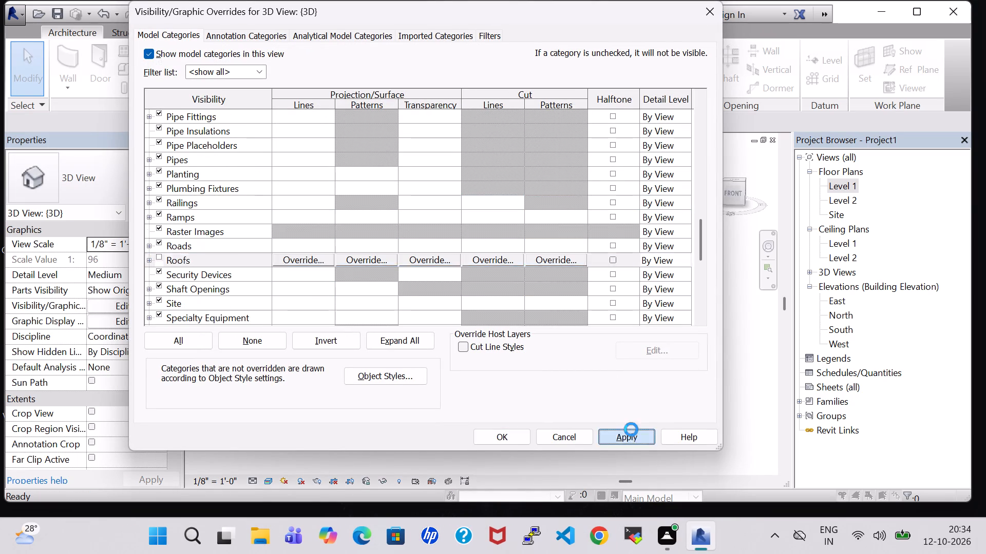
click(483, 440)
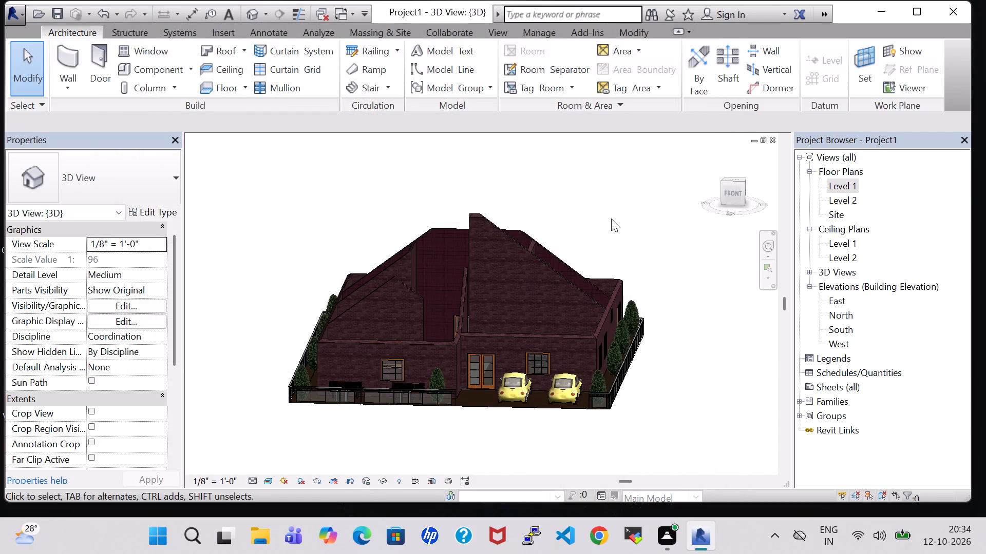
Set the kitchen microwave's offset from Level 1 to 2' 0" in the 3D view.
shift+middle_drag(611, 219, 430, 244)
shift+middle_drag(549, 226, 532, 357)
shift+middle_drag(613, 256, 502, 242)
shift+middle_drag(614, 420, 581, 344)
scroll(556, 318, up, 4)
middle_drag(539, 301, 736, 164)
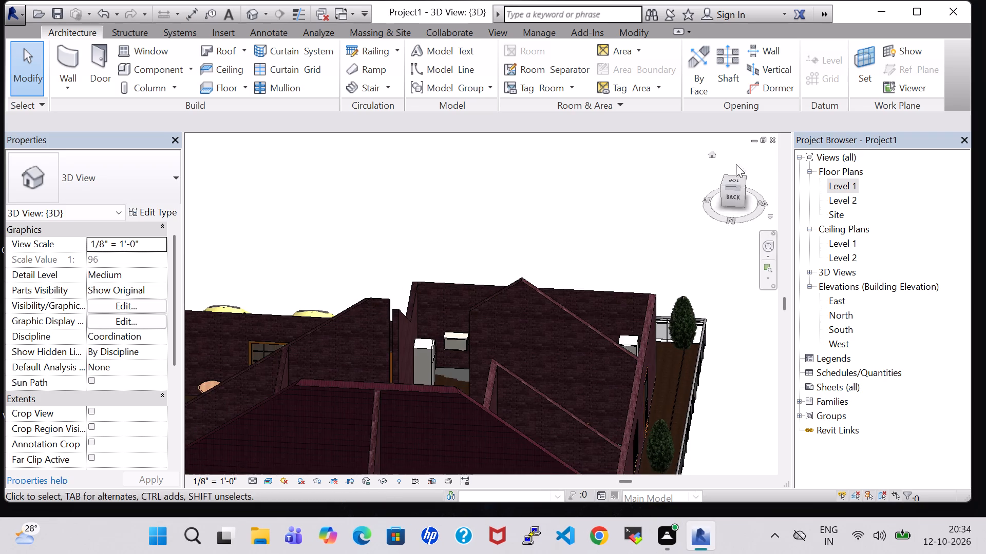
scroll(647, 202, up, 4)
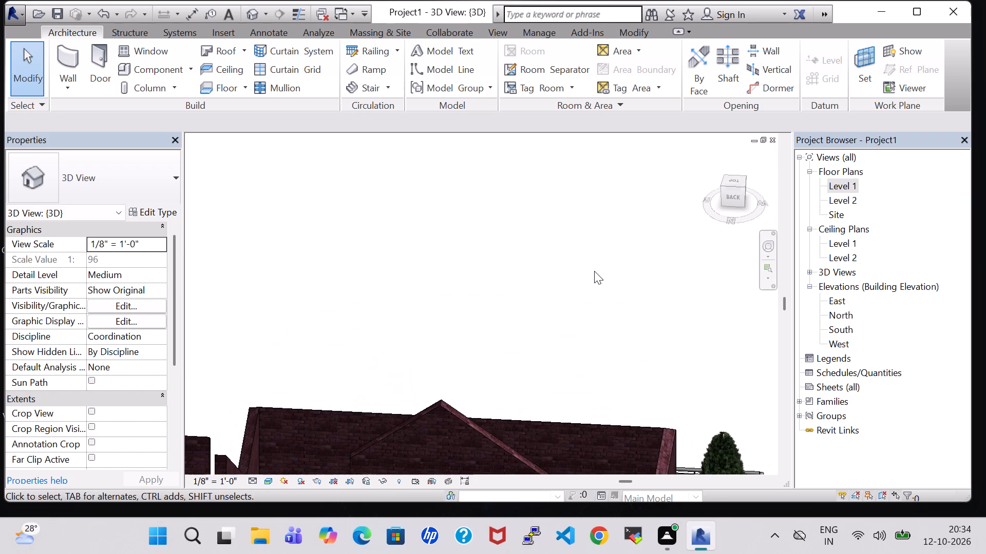
middle_drag(594, 271, 604, 194)
shift+middle_drag(604, 194, 613, 263)
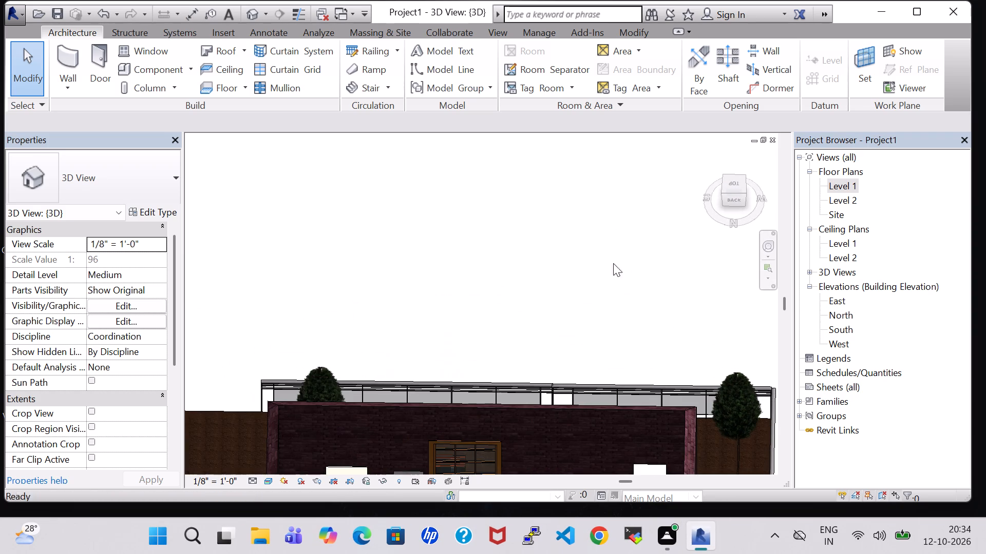
middle_drag(582, 305, 566, 138)
shift+middle_drag(559, 165, 571, 211)
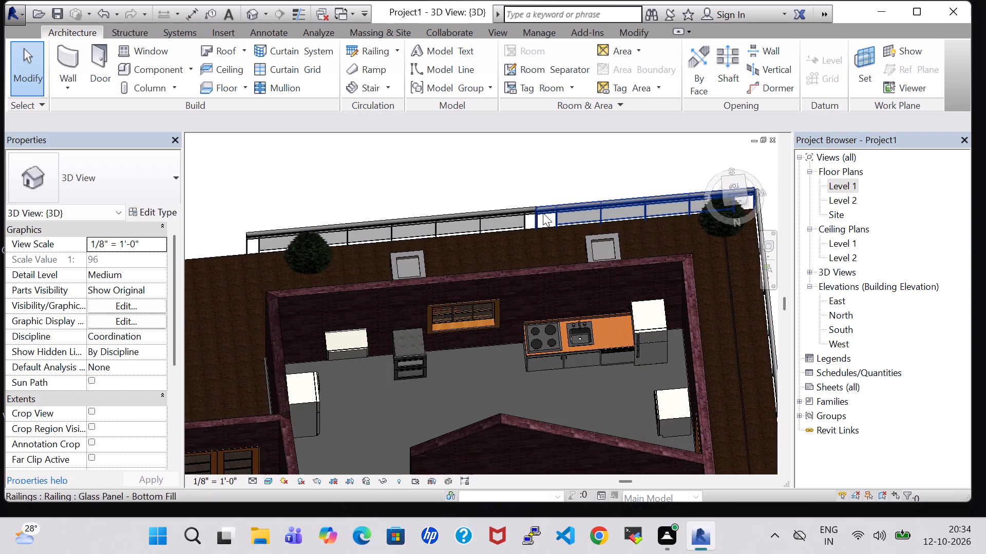
click(332, 349)
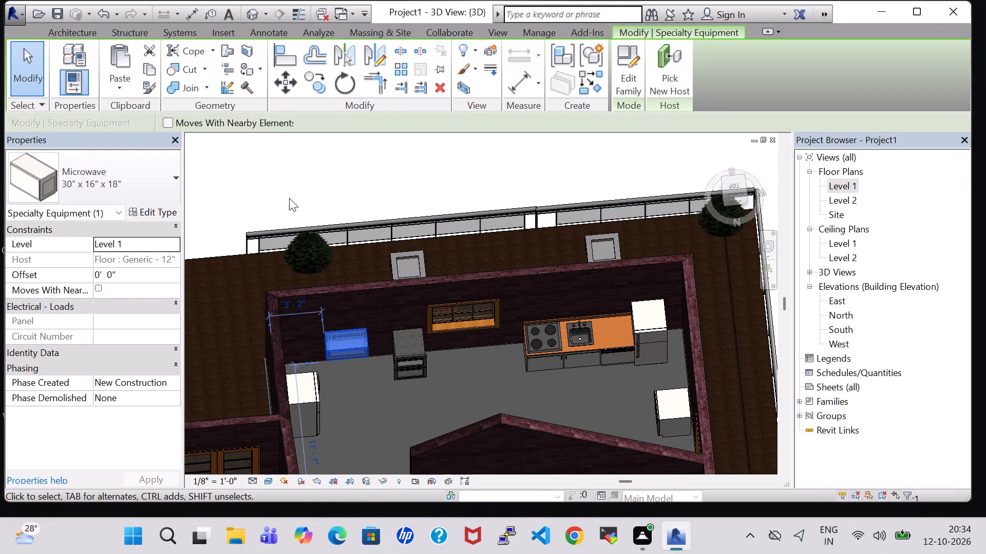
click(295, 182)
click(353, 349)
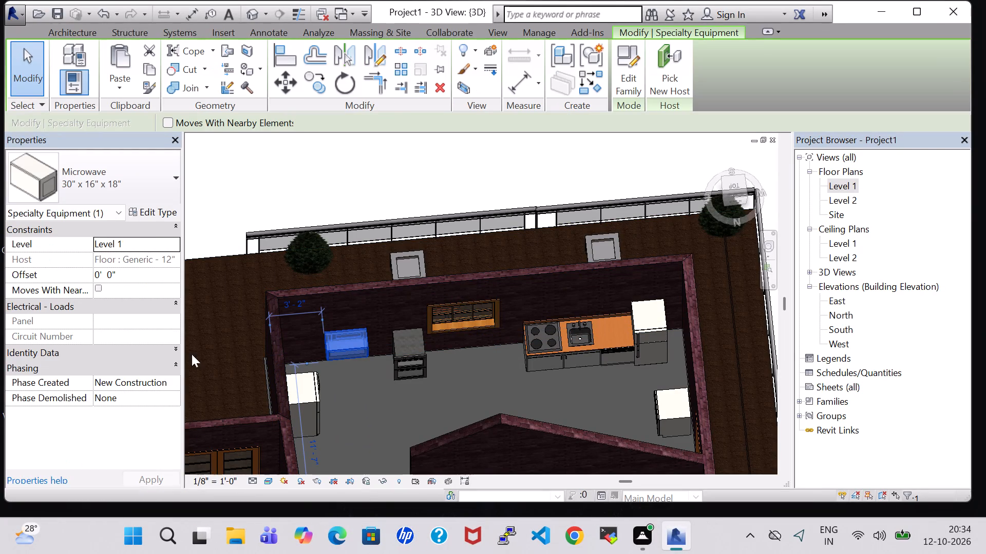
click(99, 272)
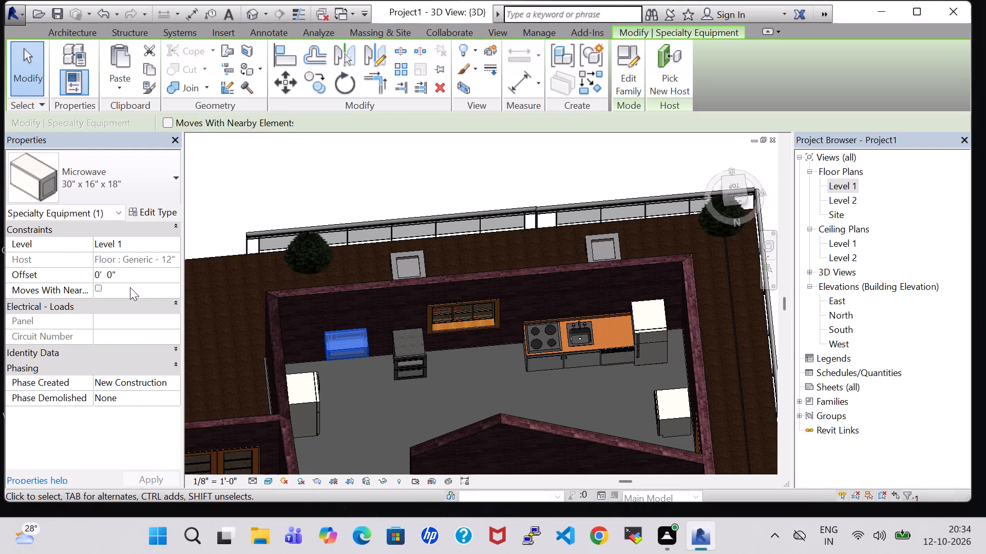
key(Right)
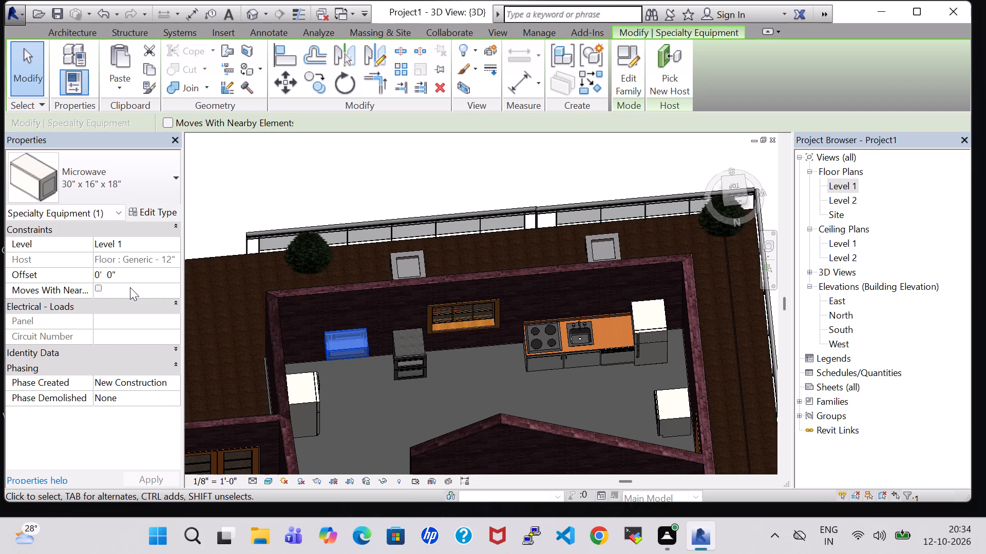
key(BackSpace)
key(2)
key(Return)
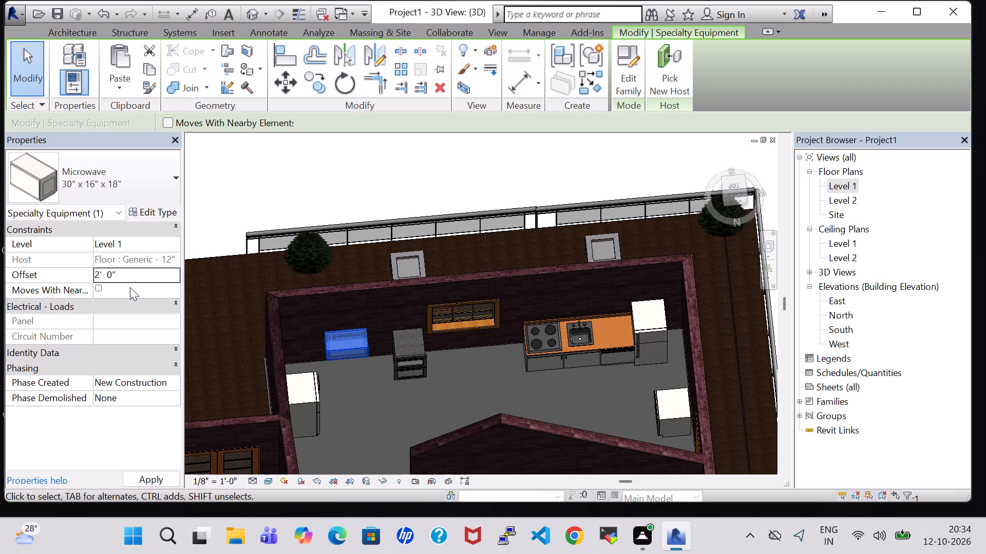
click(466, 151)
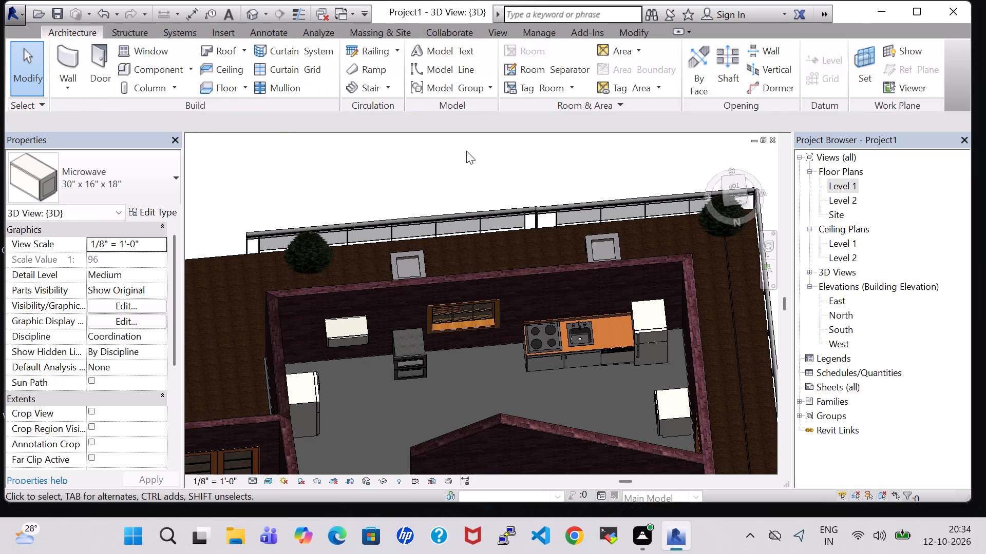
Rotate the microwave two quarter turns so its front faces into the kitchen.
click(350, 341)
key(space)
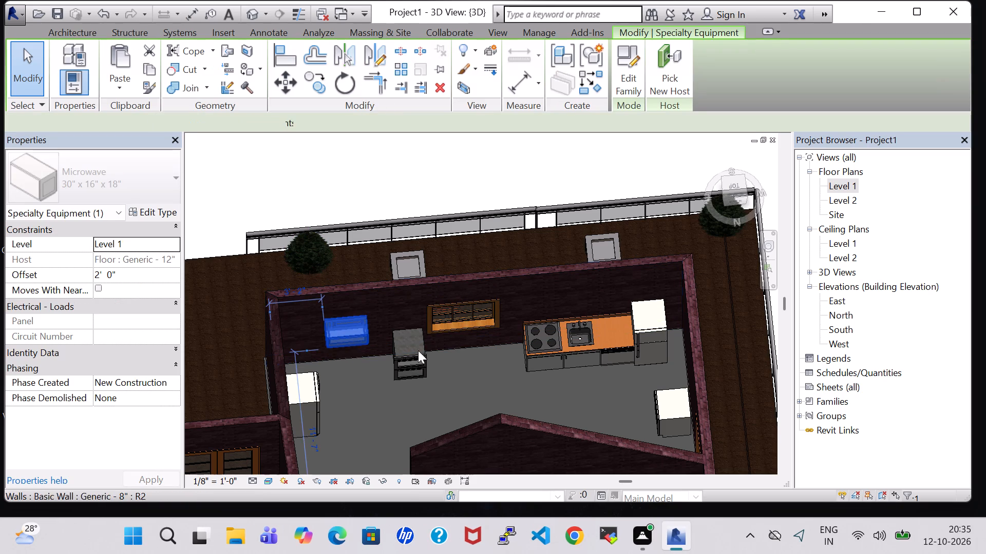
key(space)
click(421, 187)
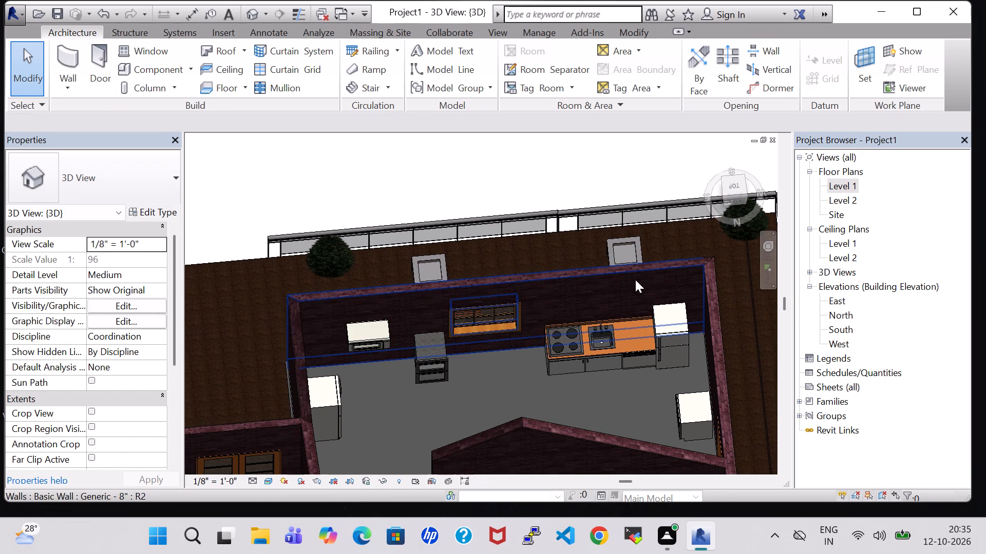
Check the microwave's spot in the kitchen on the Level 1 floor plan and return to the default 3D view.
double_click(833, 185)
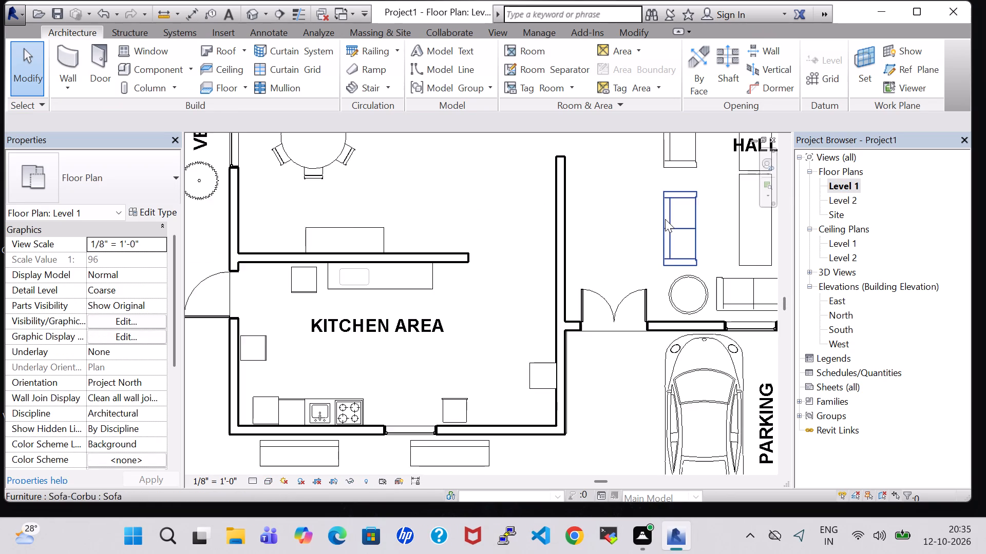
scroll(664, 227, down, 1)
middle_drag(526, 228, 509, 254)
scroll(502, 321, down, 1)
click(467, 400)
click(511, 399)
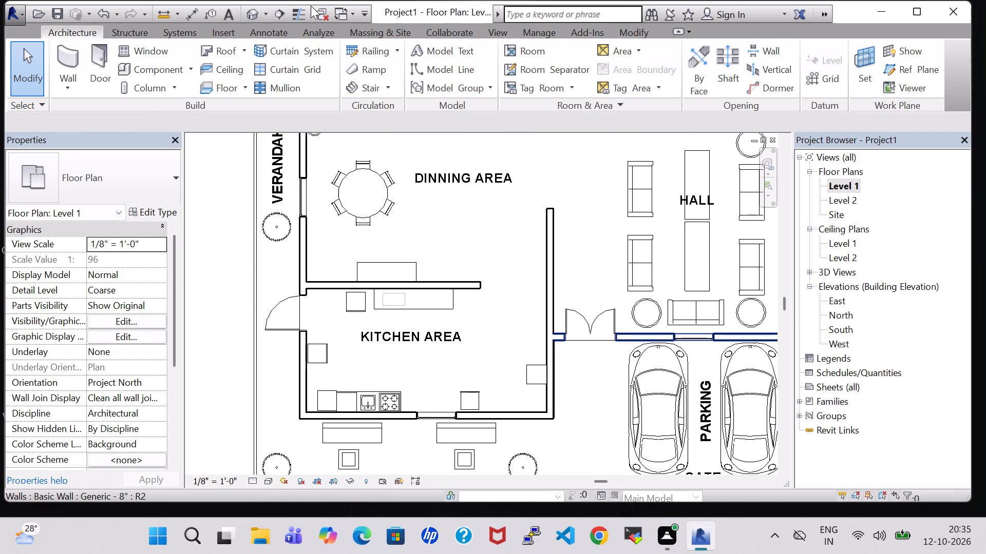
click(248, 9)
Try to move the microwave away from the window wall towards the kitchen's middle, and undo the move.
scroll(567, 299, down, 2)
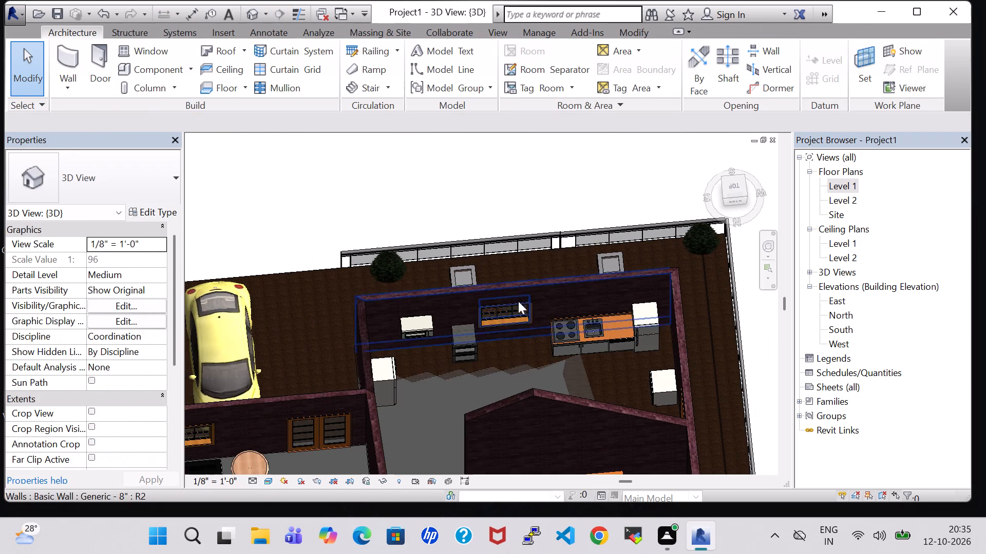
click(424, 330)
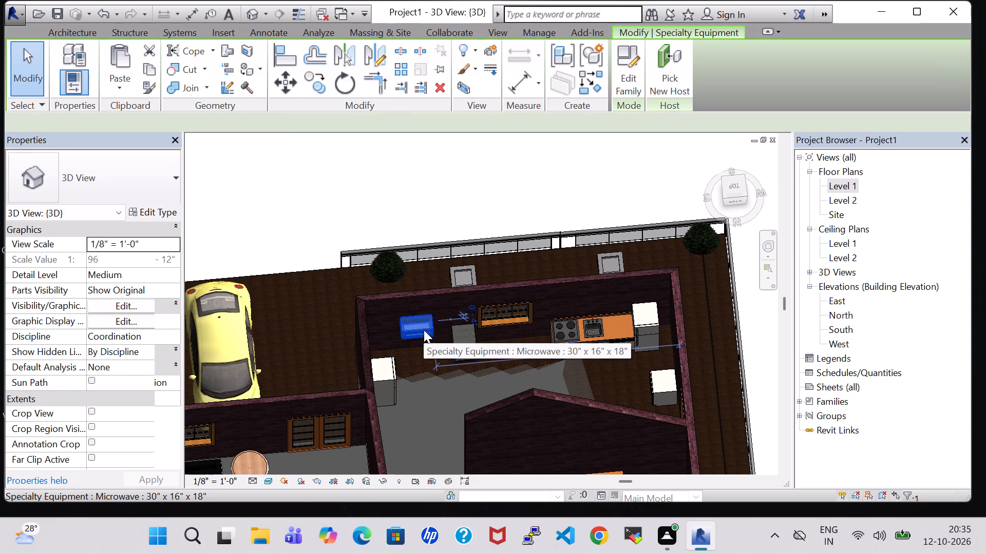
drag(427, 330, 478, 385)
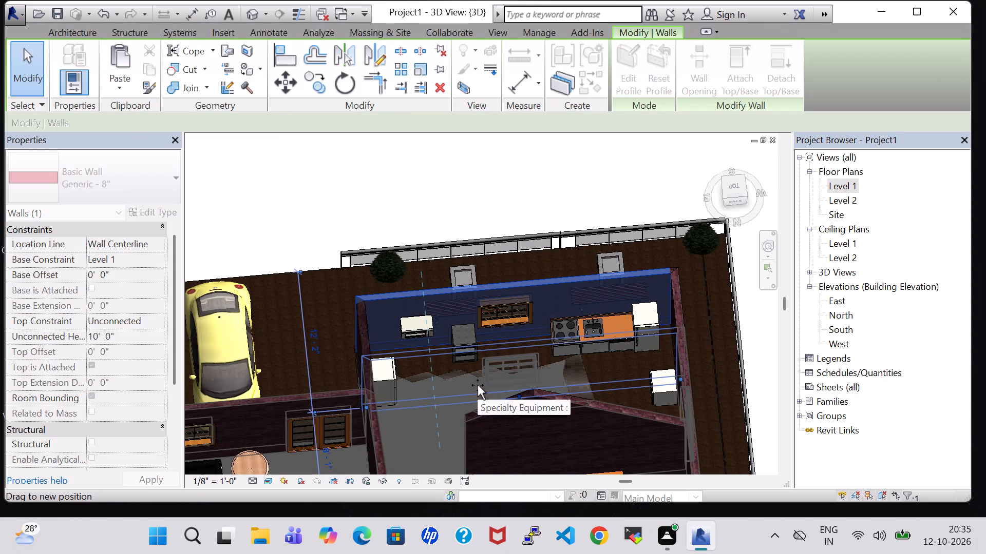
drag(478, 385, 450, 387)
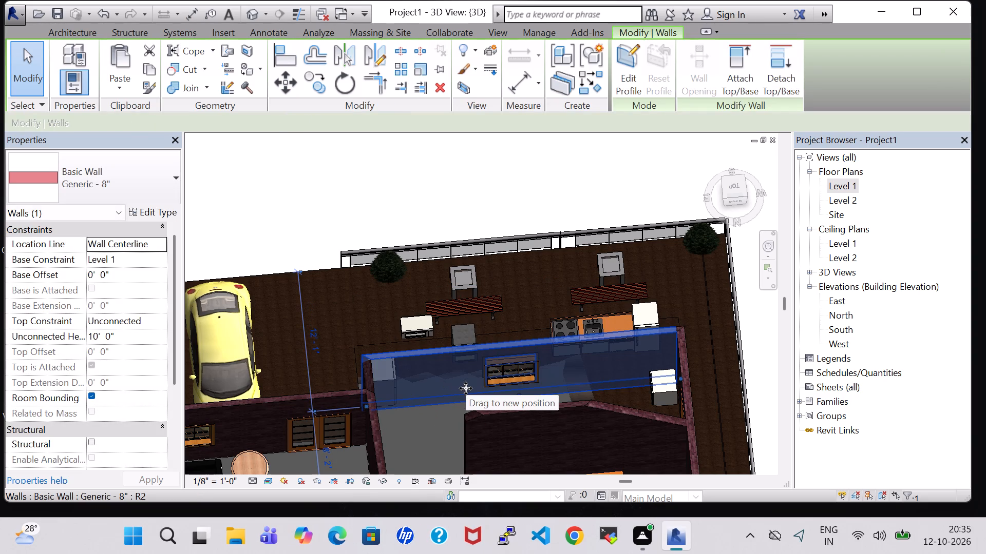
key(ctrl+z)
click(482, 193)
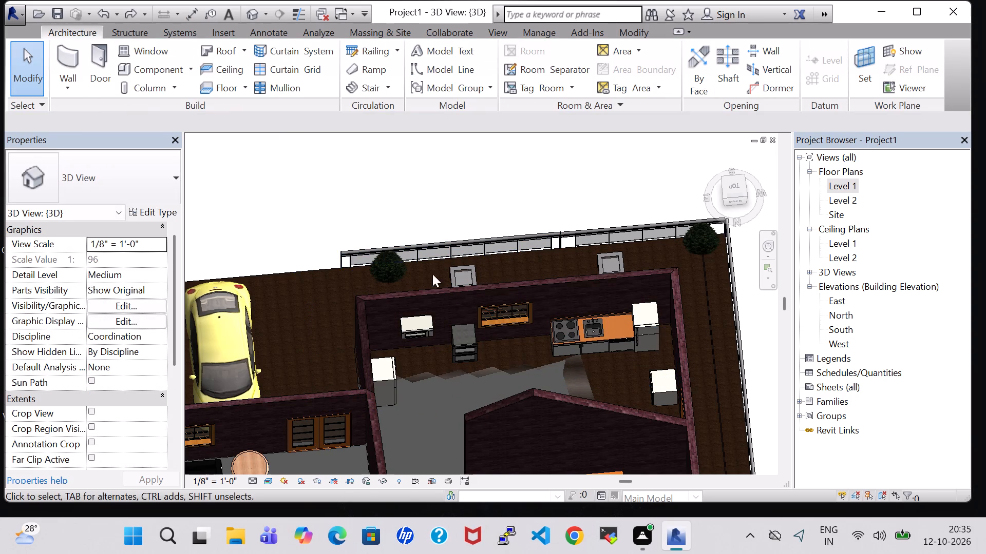
Delete the raised microwave on the kitchen's window wall.
click(415, 329)
key(Delete)
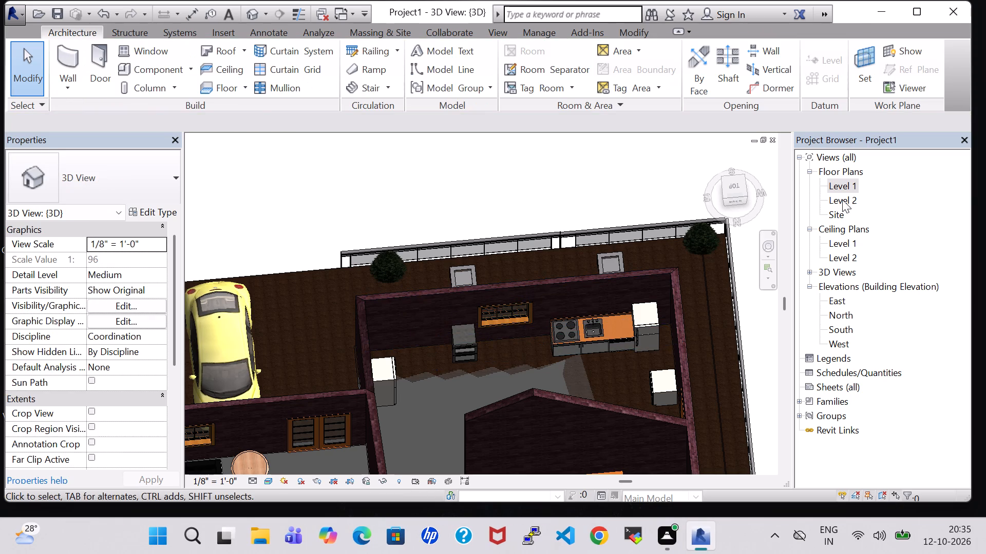
Place a 30" x 16" x 18" Microwave on the kitchen counter top beside the sink hole in the Level 1 floor plan.
double_click(849, 191)
scroll(623, 326, down, 1)
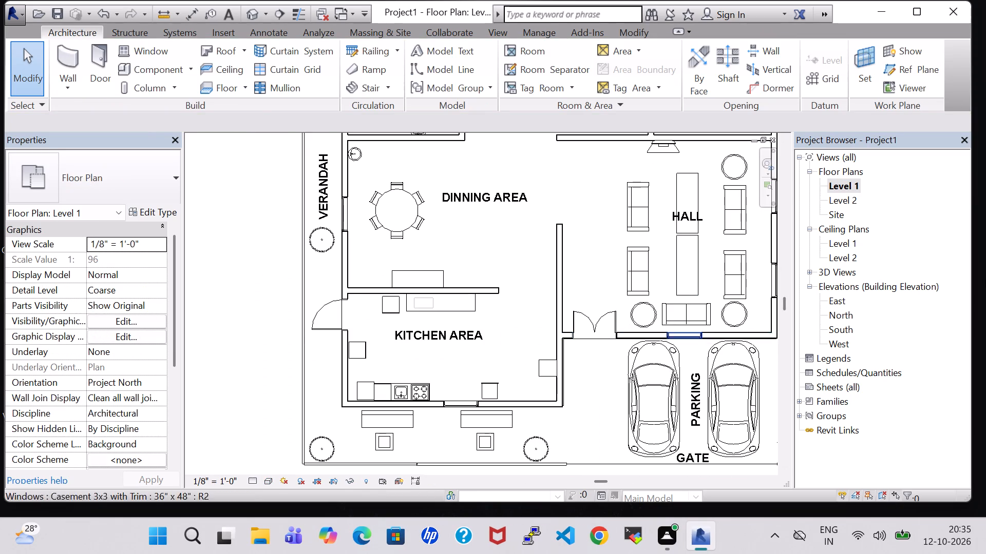
scroll(479, 329, up, 3)
click(533, 316)
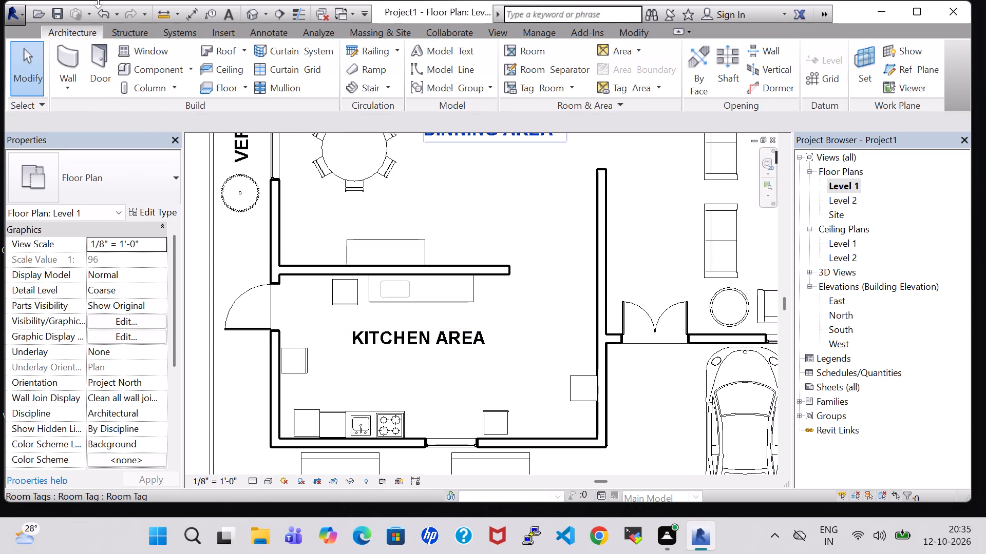
click(150, 67)
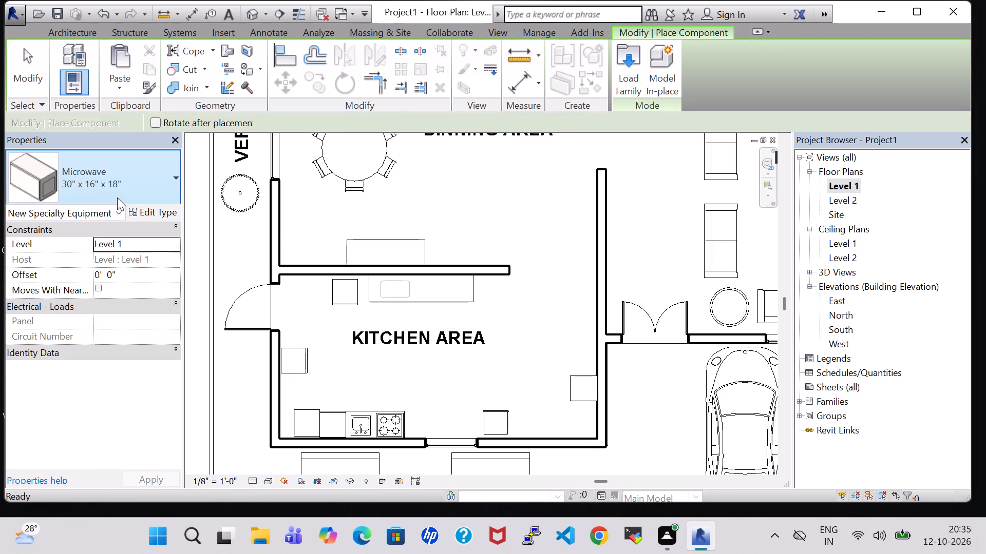
click(150, 185)
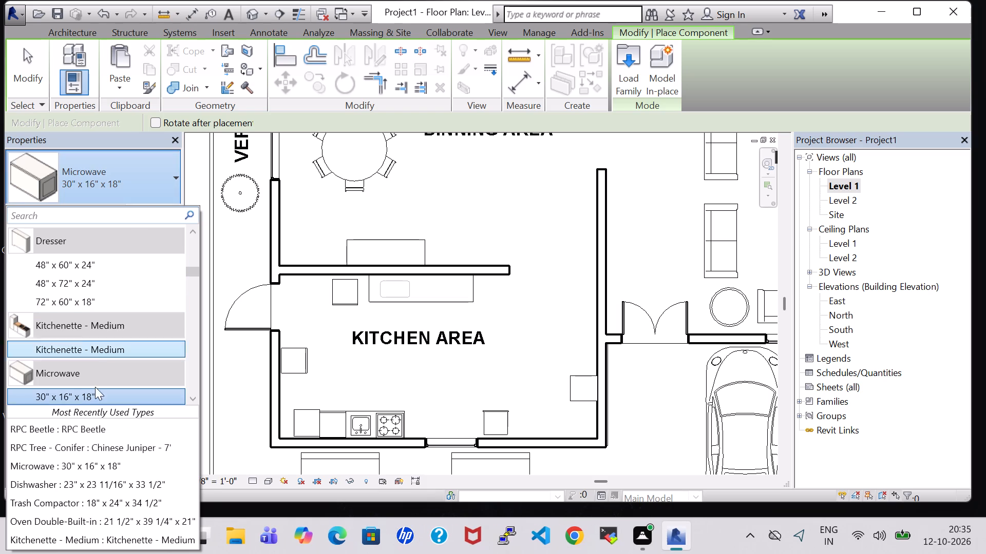
click(91, 396)
scroll(423, 327, up, 4)
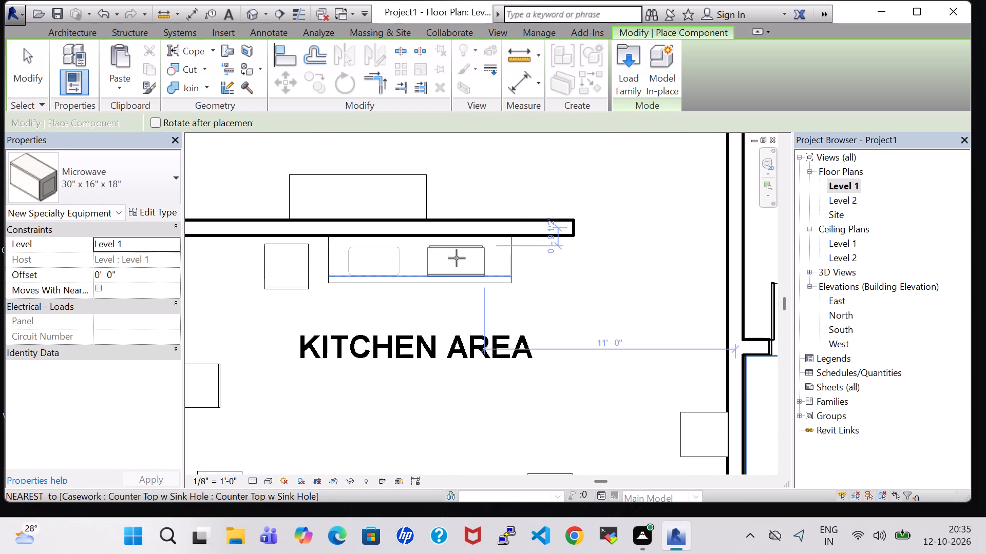
scroll(457, 258, up, 4)
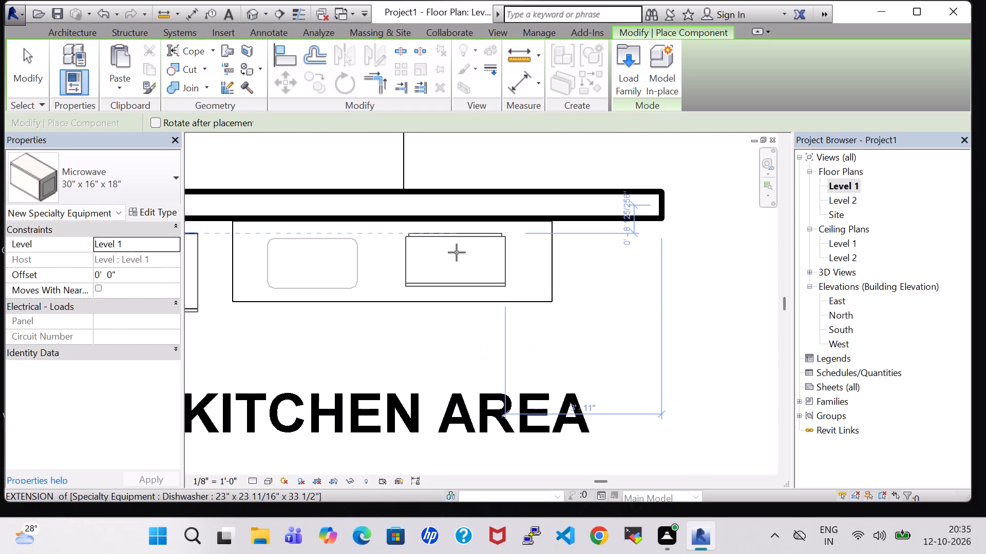
click(457, 252)
key(space)
key(space)
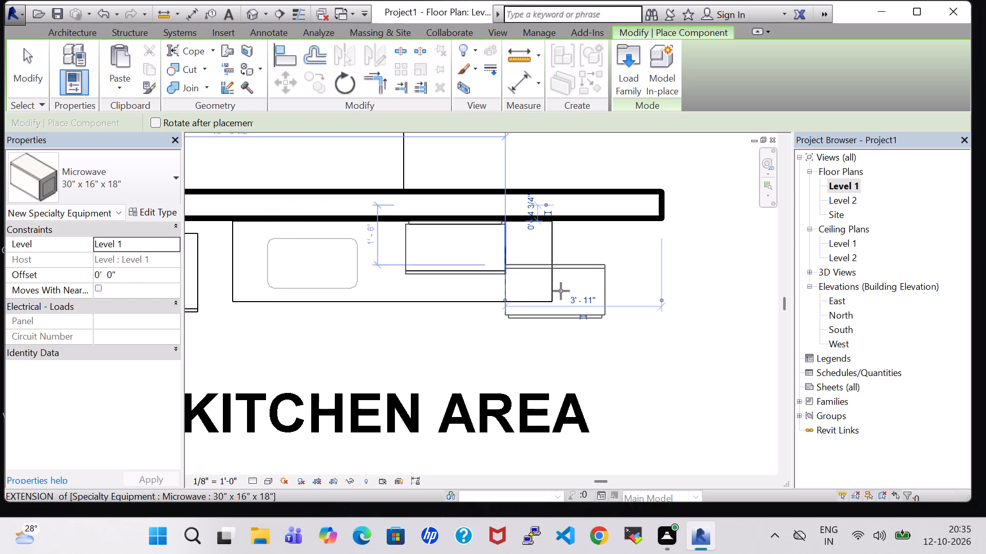
key(Escape)
key(Escape)
click(476, 266)
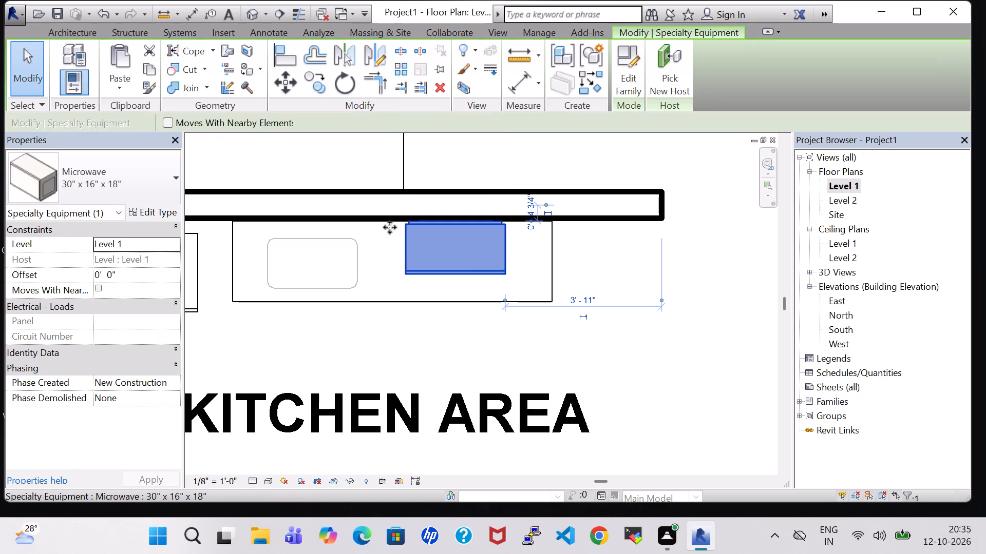
Set the offset of the kitchen's Counter Top w Sink Hole to 2' 0" in the 3D view.
click(253, 10)
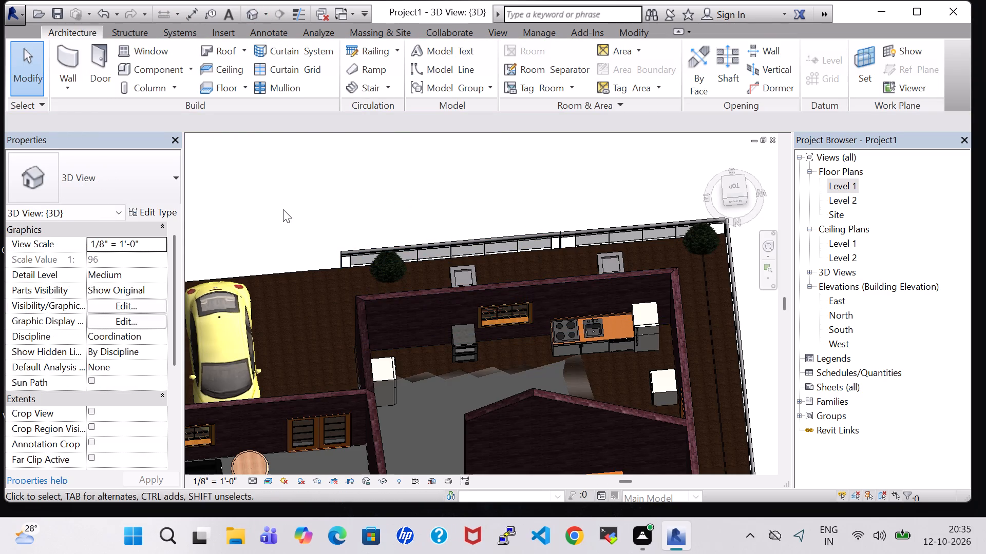
shift+middle_drag(283, 209, 511, 199)
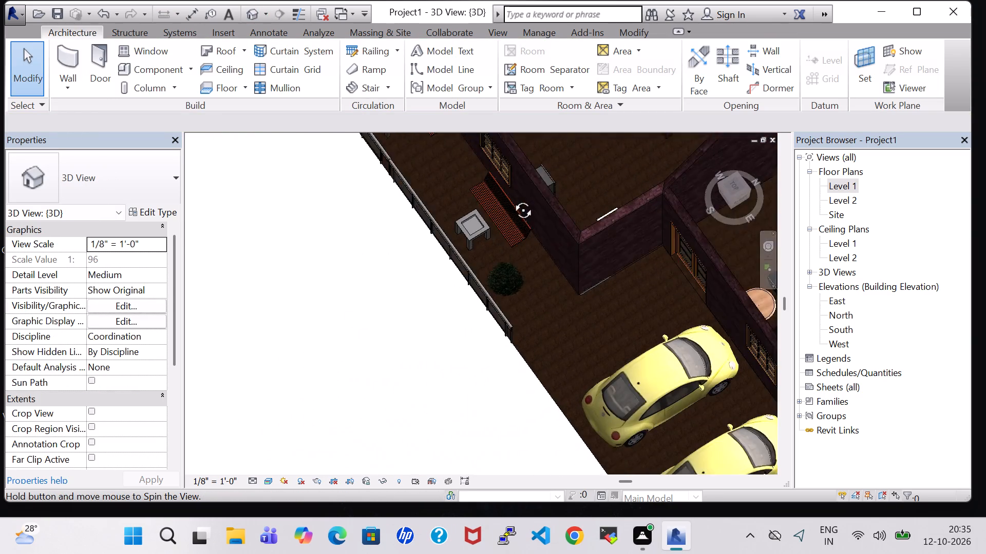
shift+middle_drag(511, 199, 523, 176)
middle_drag(380, 290, 418, 358)
shift+middle_drag(445, 358, 479, 346)
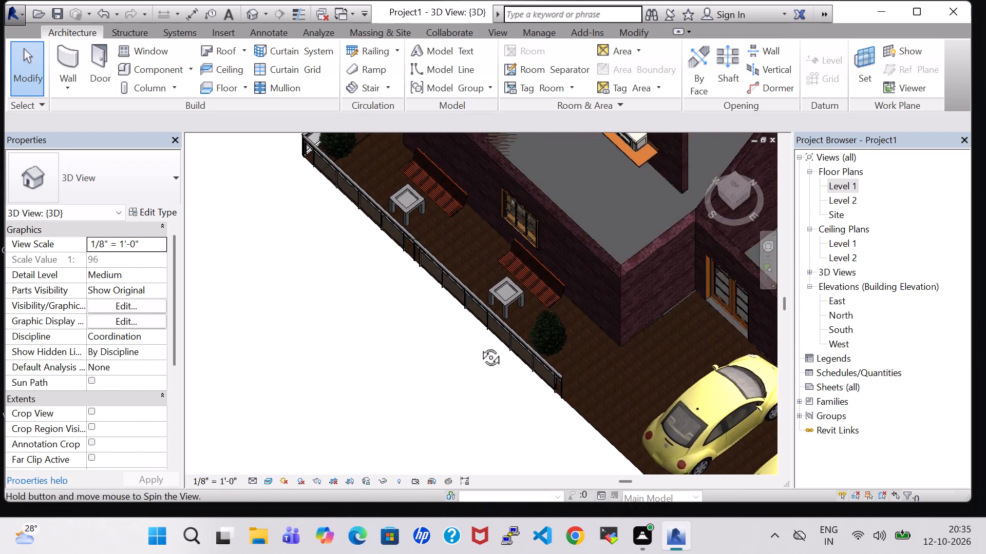
shift+middle_drag(479, 346, 487, 272)
shift+middle_drag(401, 391, 461, 430)
middle_drag(456, 338, 463, 456)
scroll(420, 275, up, 7)
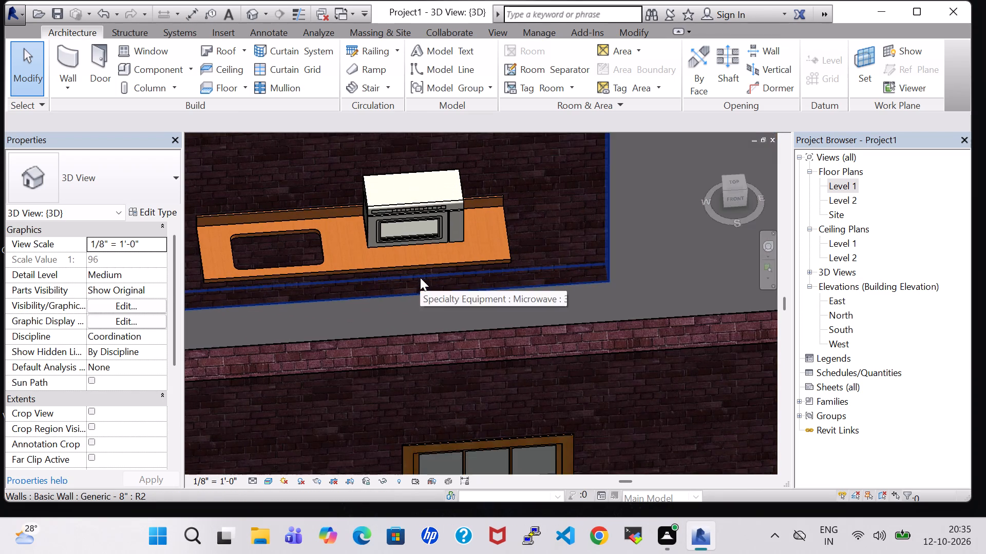
scroll(420, 278, up, 2)
shift+middle_drag(494, 311, 492, 293)
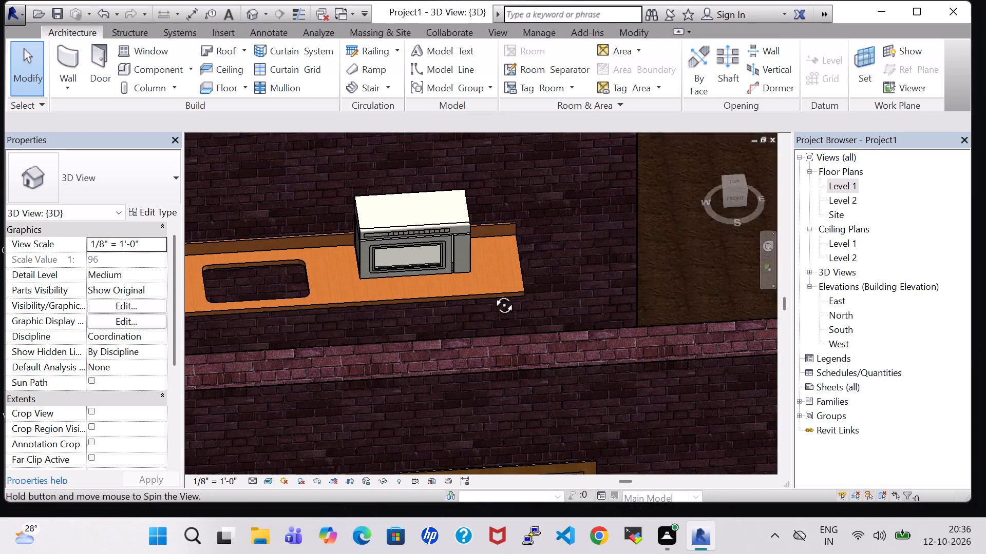
shift+middle_drag(492, 293, 492, 293)
click(421, 278)
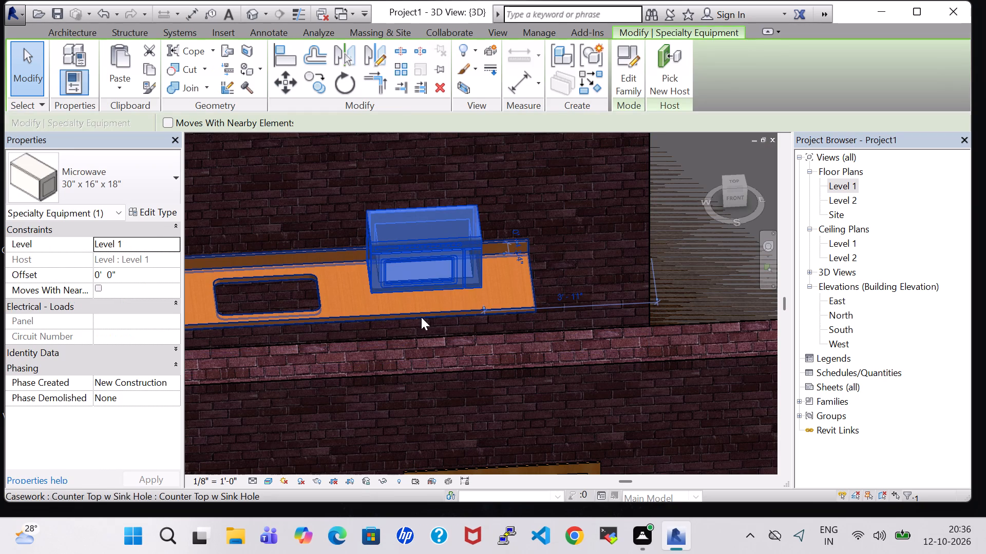
click(102, 269)
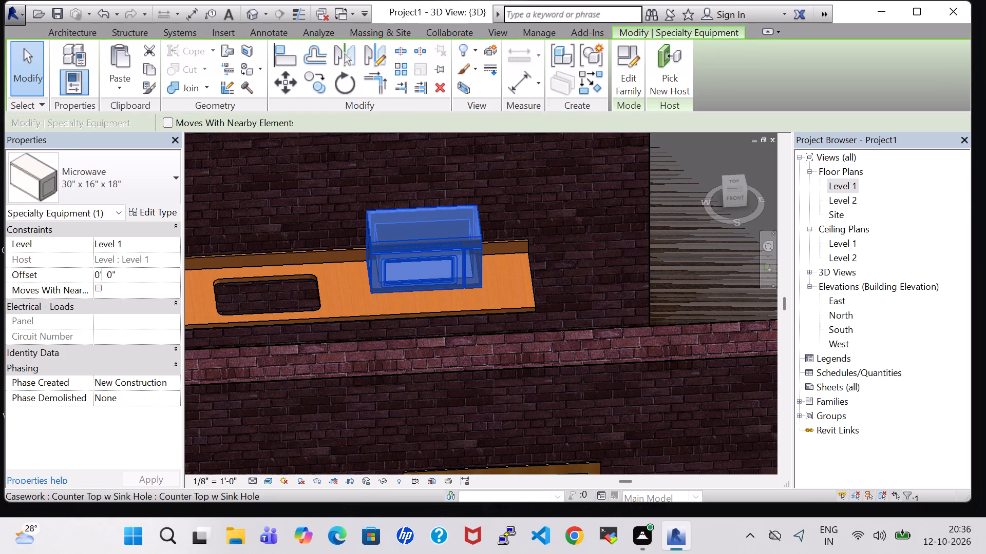
click(361, 316)
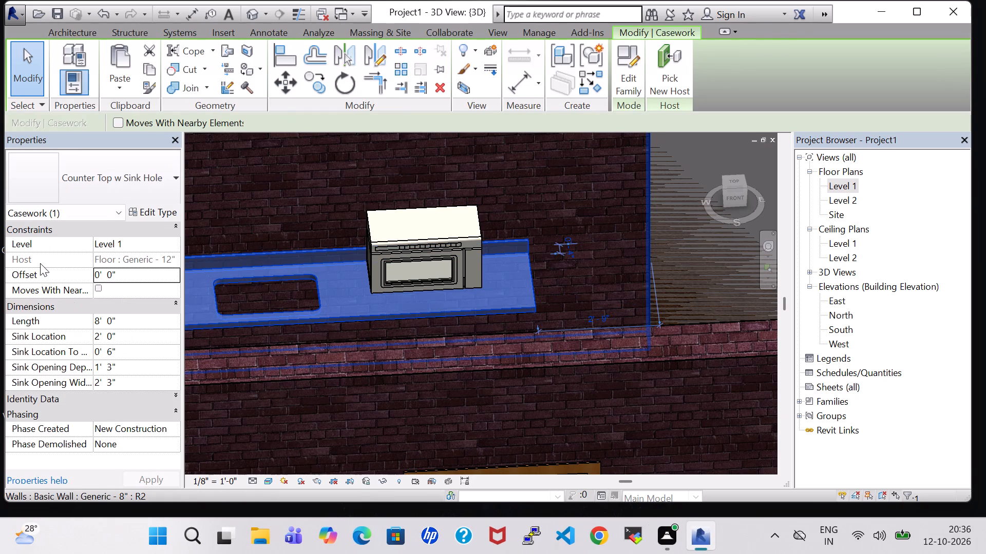
click(100, 273)
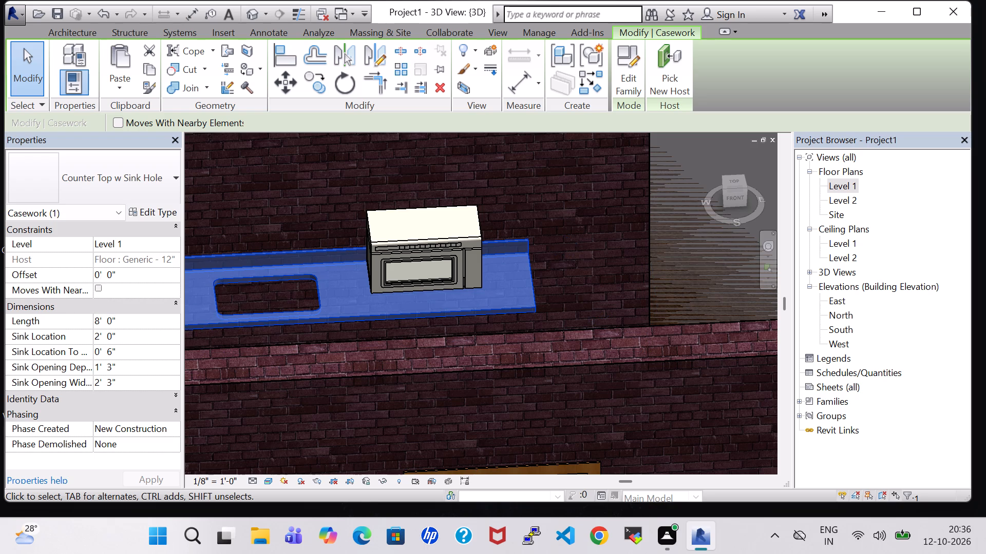
key(BackSpace)
key(2)
key(Return)
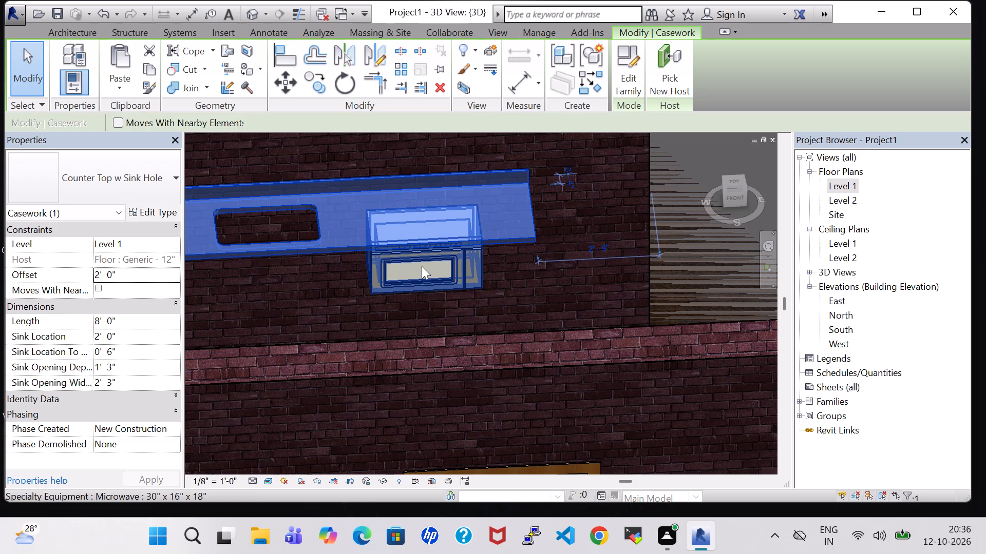
Set the offset of the microwave at the counter top to 2' 0".
click(473, 276)
click(402, 278)
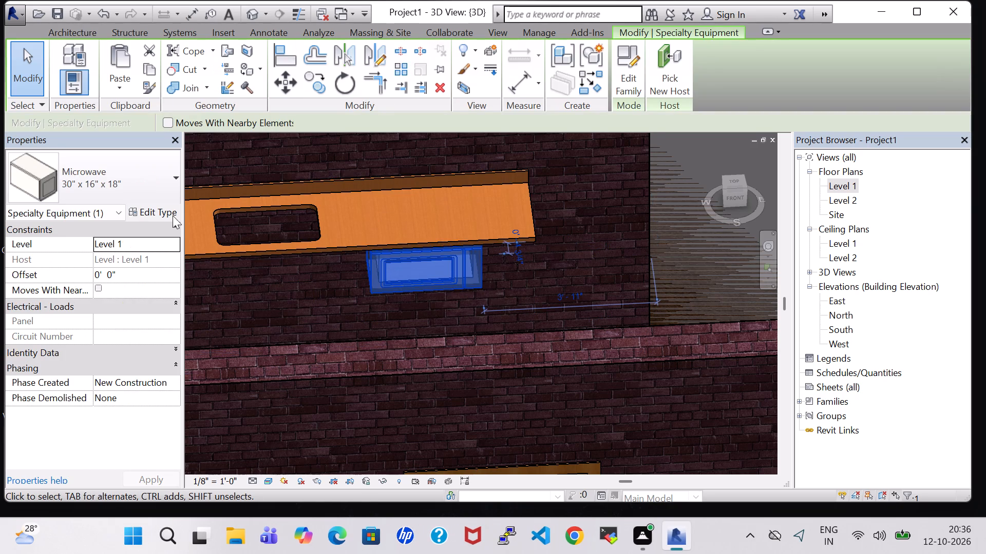
click(100, 274)
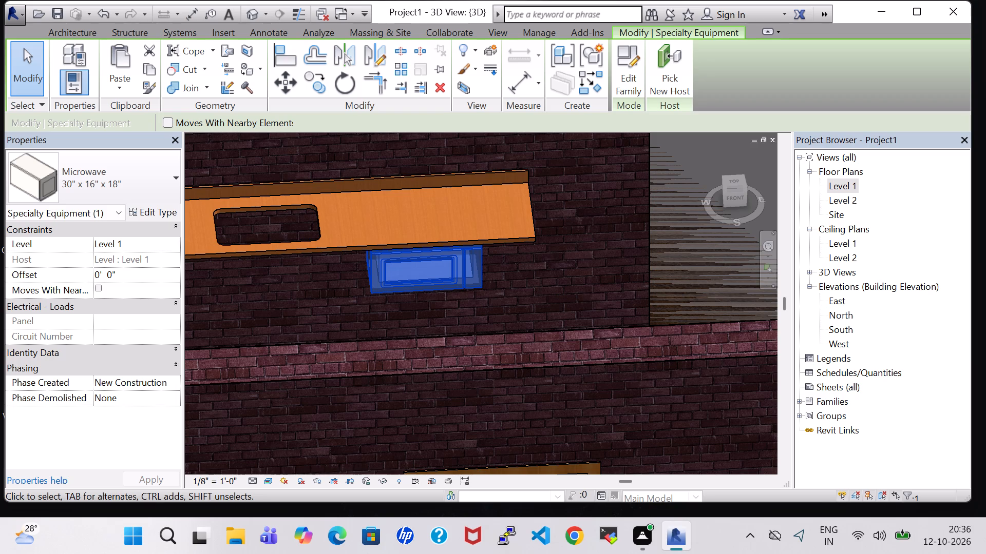
key(BackSpace)
key(2)
key(Return)
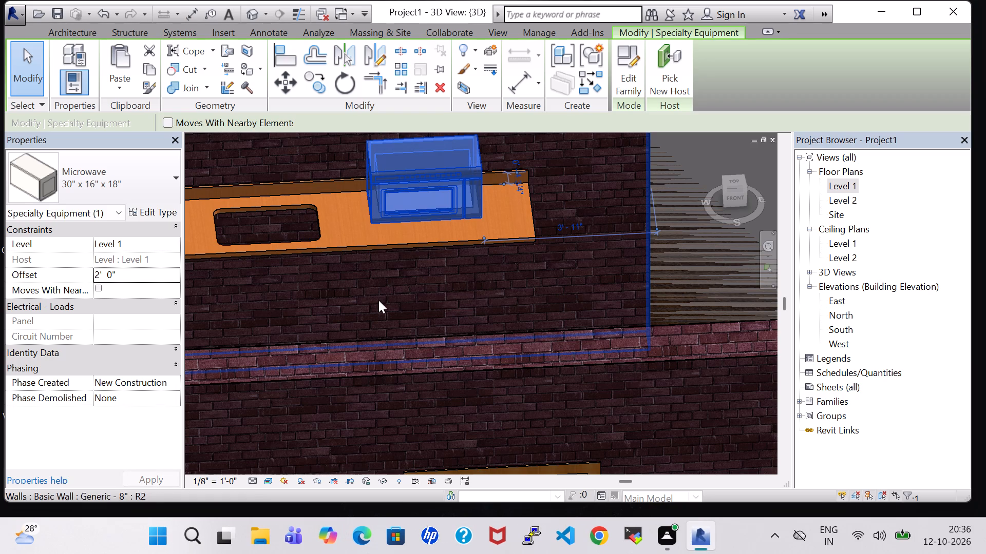
Nudge the microwave along the counter top away from the sink hole, to about 10' 6" from the kitchen's side wall.
shift+middle_drag(399, 301, 397, 258)
click(318, 385)
scroll(318, 385, down, 3)
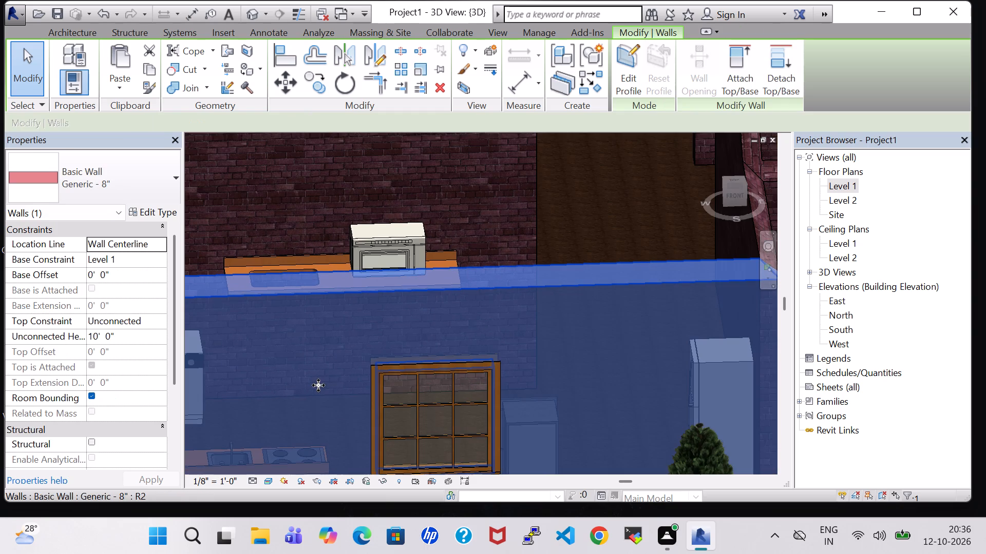
scroll(333, 342, down, 4)
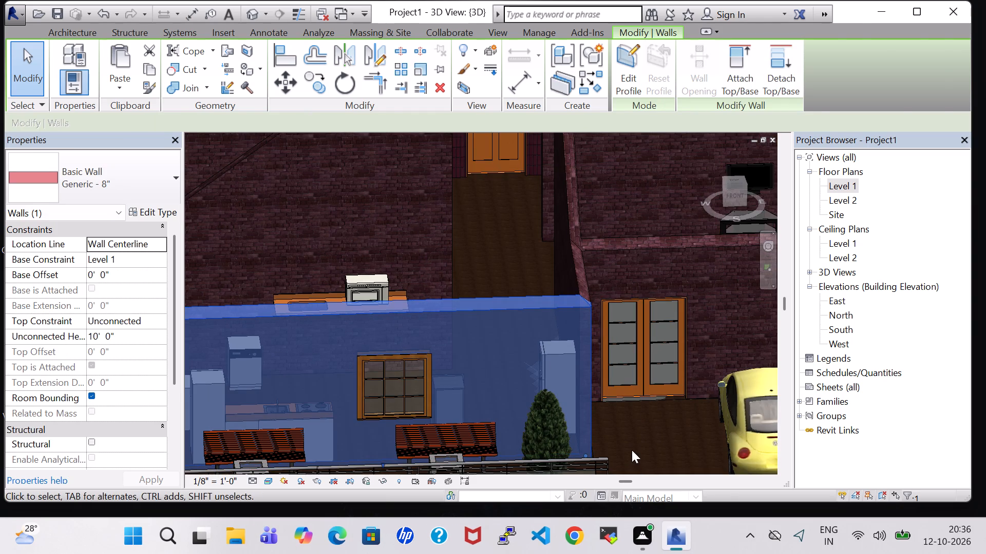
click(632, 449)
shift+middle_drag(424, 258, 424, 309)
click(373, 294)
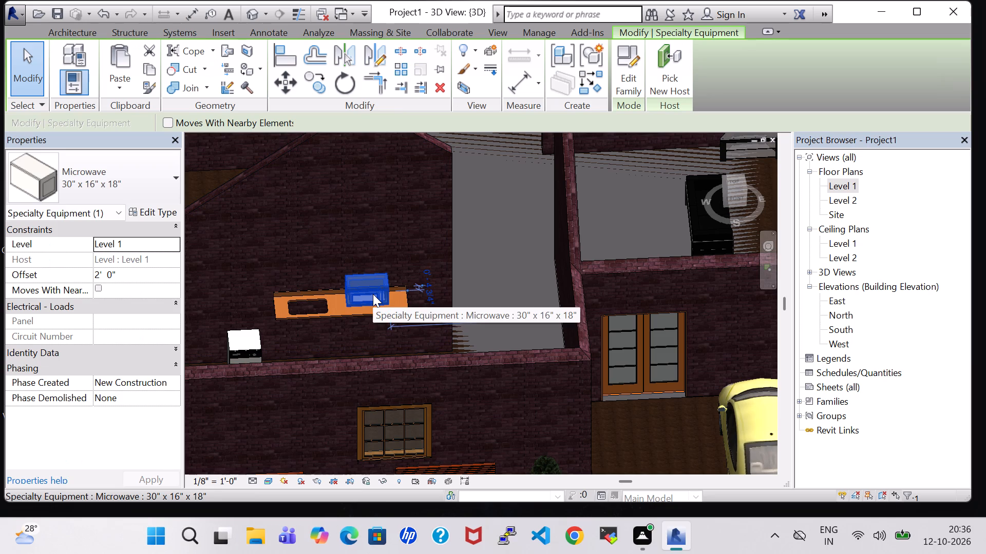
key(Right)
key(Down)
key(Down)
key(Right)
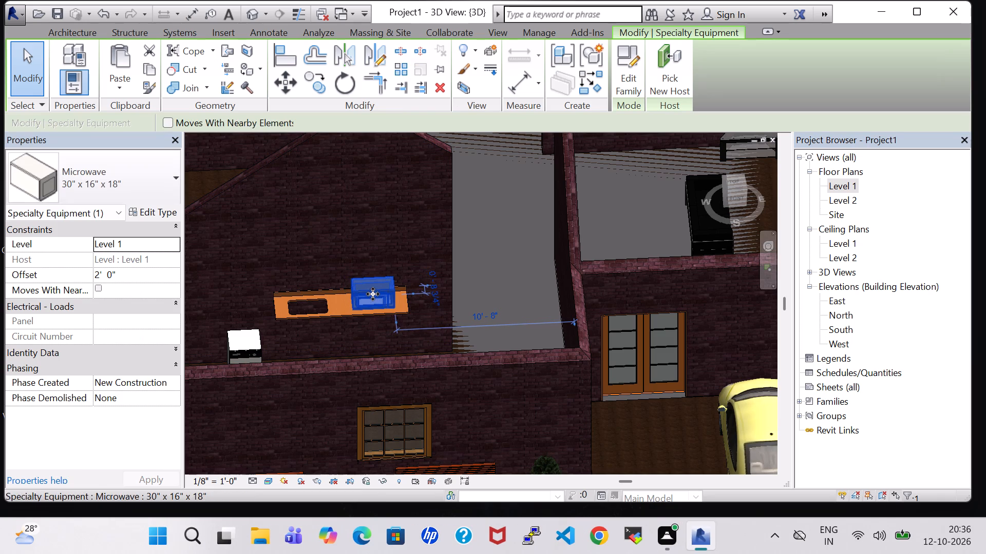
key(Up)
key(Right)
key(Down)
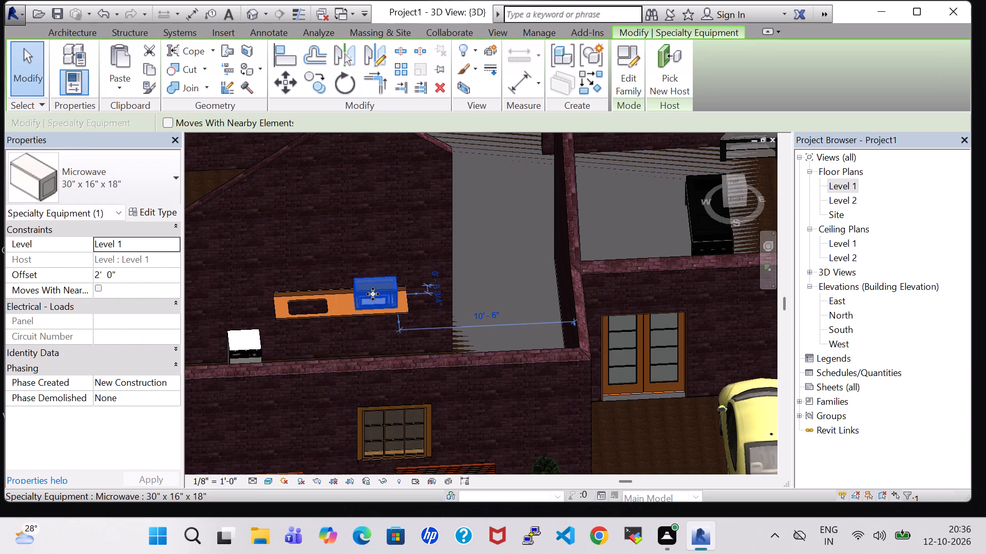
click(429, 232)
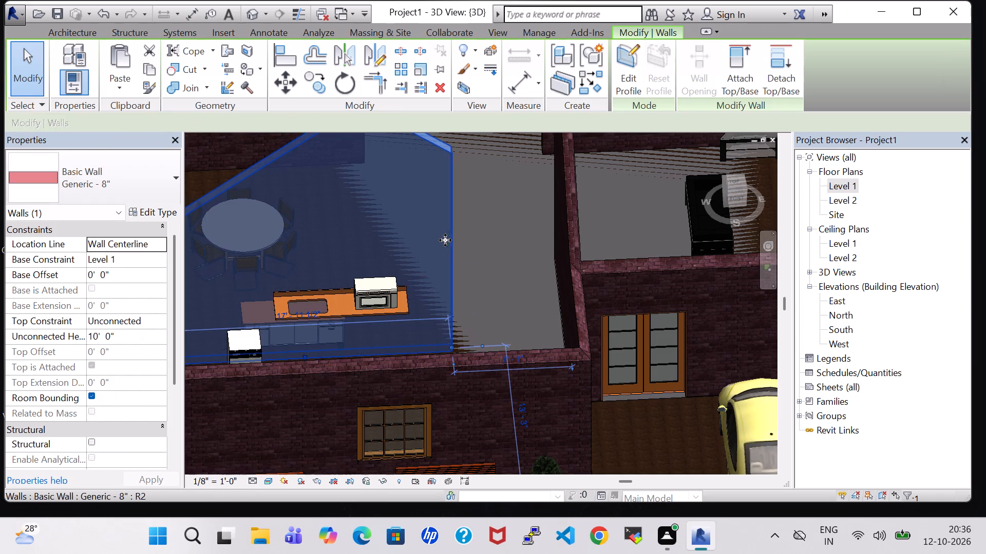
Review the Level 1 floor plan from the kitchen and hall up to the two master bedrooms.
double_click(843, 184)
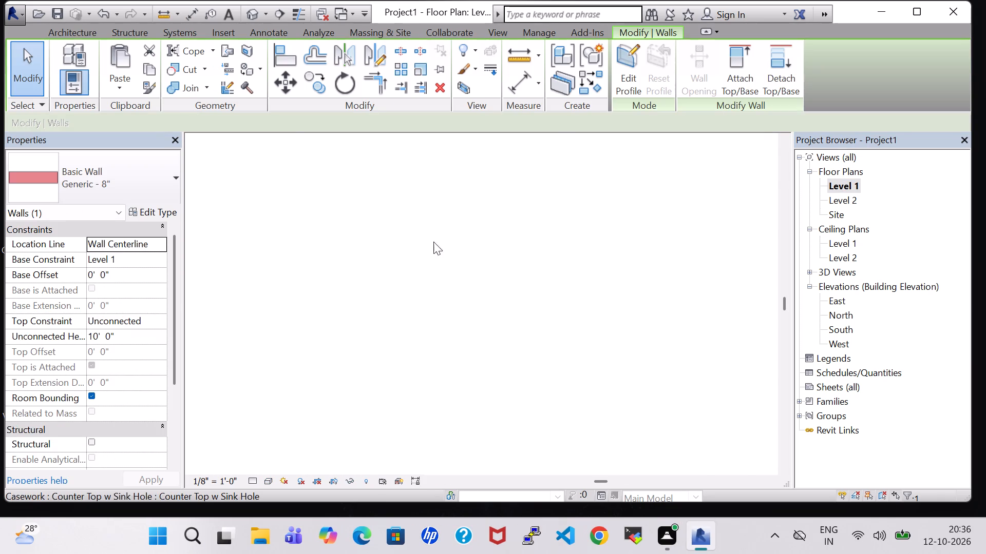
scroll(429, 242, down, 3)
click(421, 306)
scroll(421, 306, down, 5)
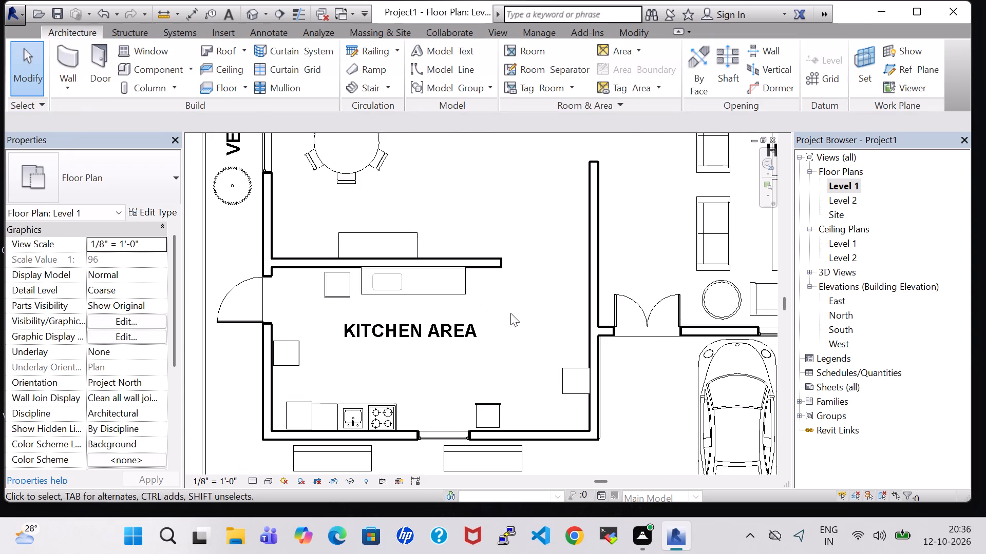
middle_drag(512, 313, 399, 323)
scroll(394, 323, down, 1)
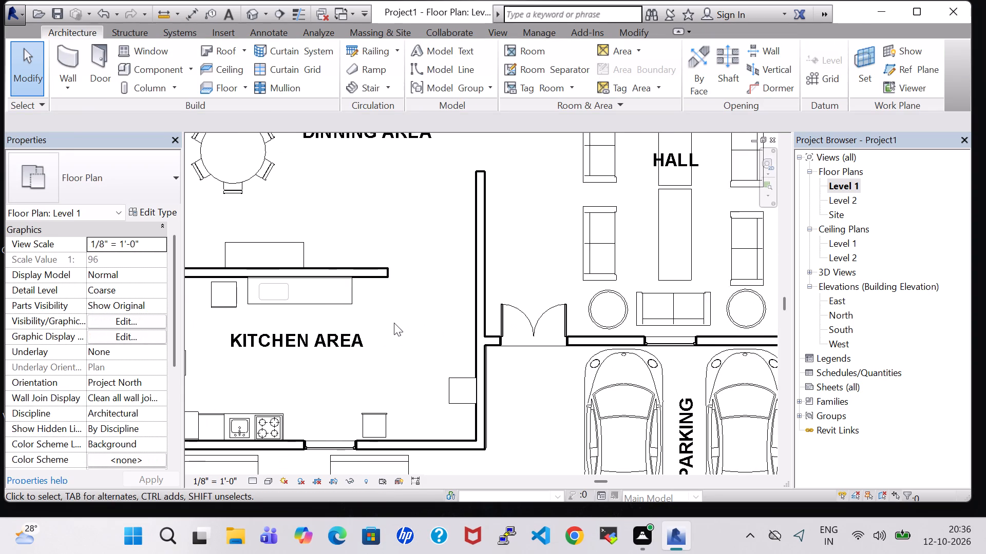
middle_drag(395, 346, 357, 359)
scroll(357, 359, down, 3)
middle_drag(357, 360, 338, 392)
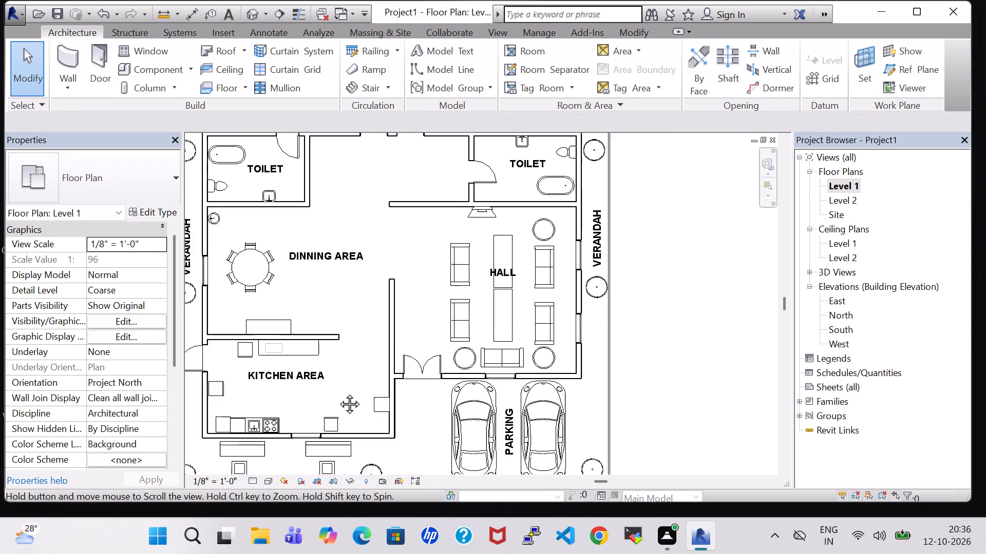
middle_drag(338, 392, 337, 393)
scroll(681, 354, down, 1)
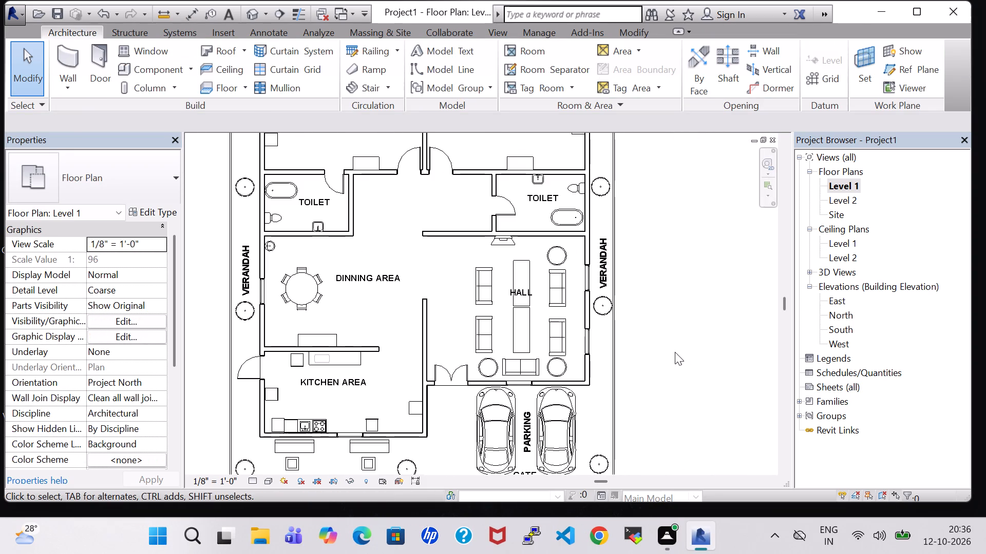
middle_click(675, 352)
middle_drag(646, 263, 666, 362)
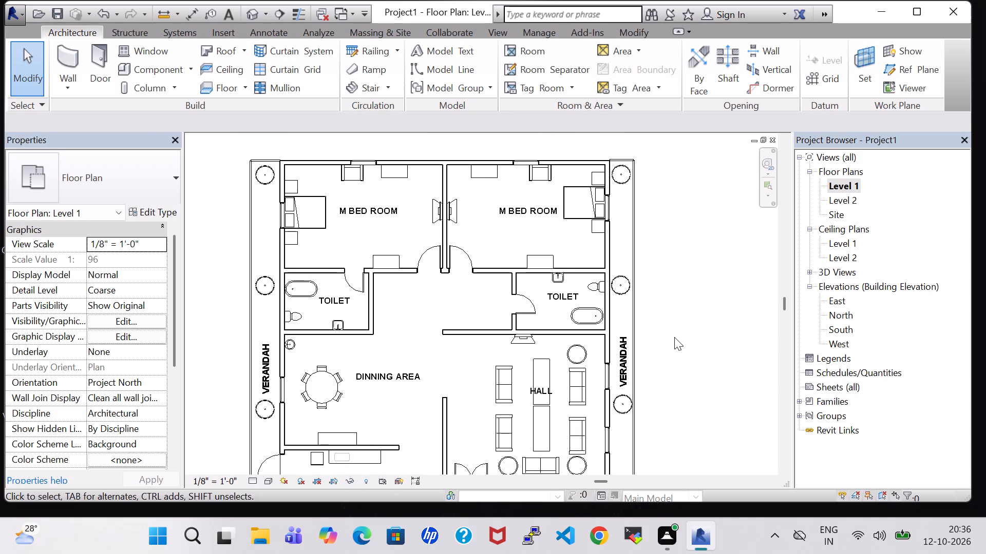
middle_drag(674, 337, 655, 332)
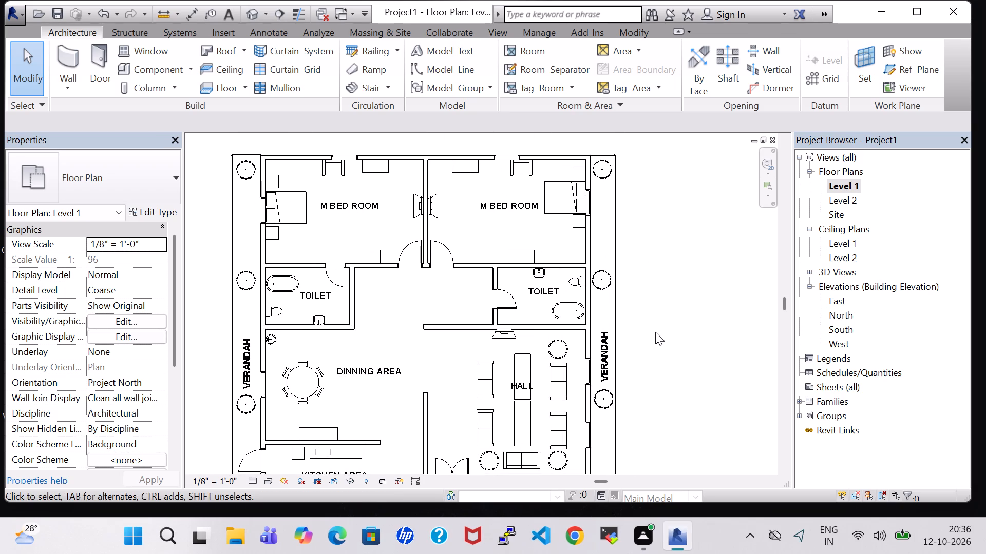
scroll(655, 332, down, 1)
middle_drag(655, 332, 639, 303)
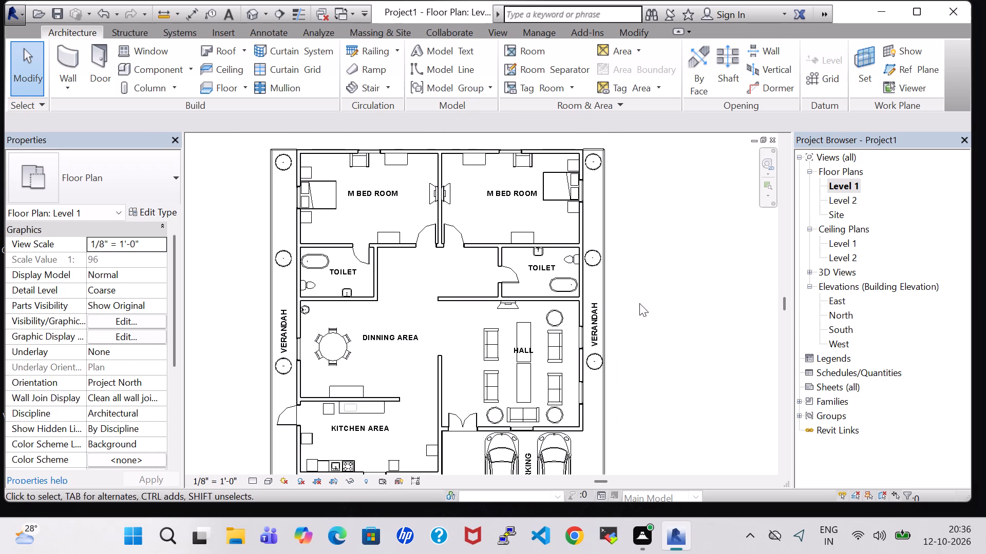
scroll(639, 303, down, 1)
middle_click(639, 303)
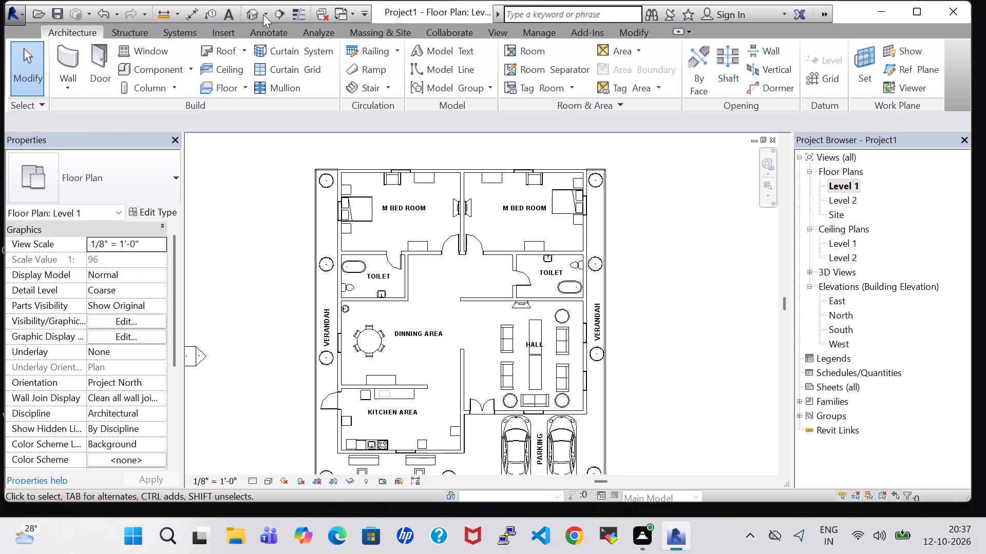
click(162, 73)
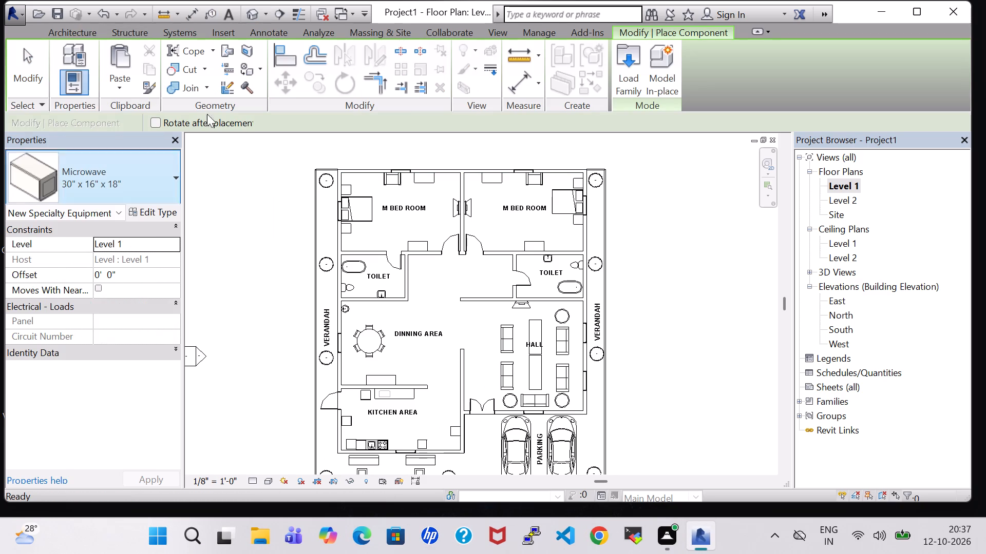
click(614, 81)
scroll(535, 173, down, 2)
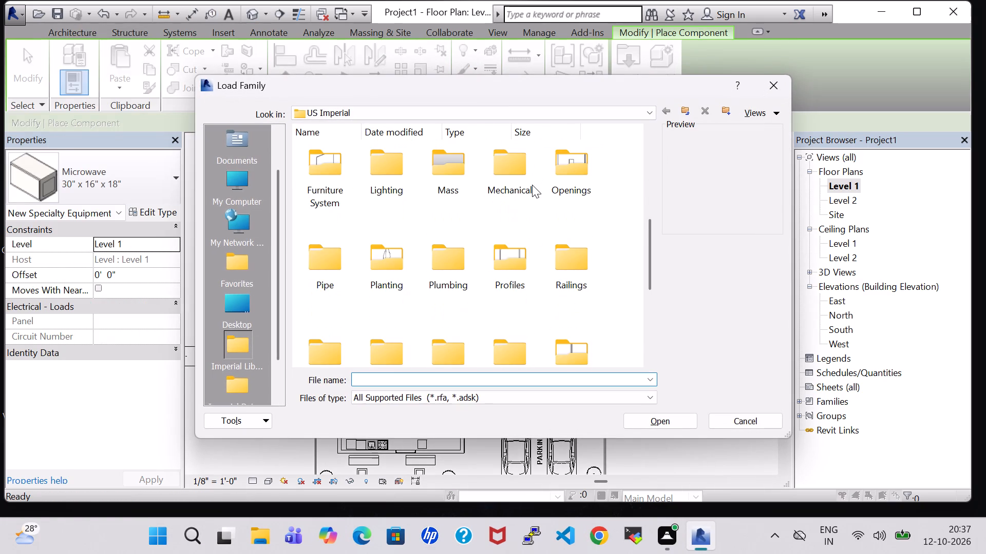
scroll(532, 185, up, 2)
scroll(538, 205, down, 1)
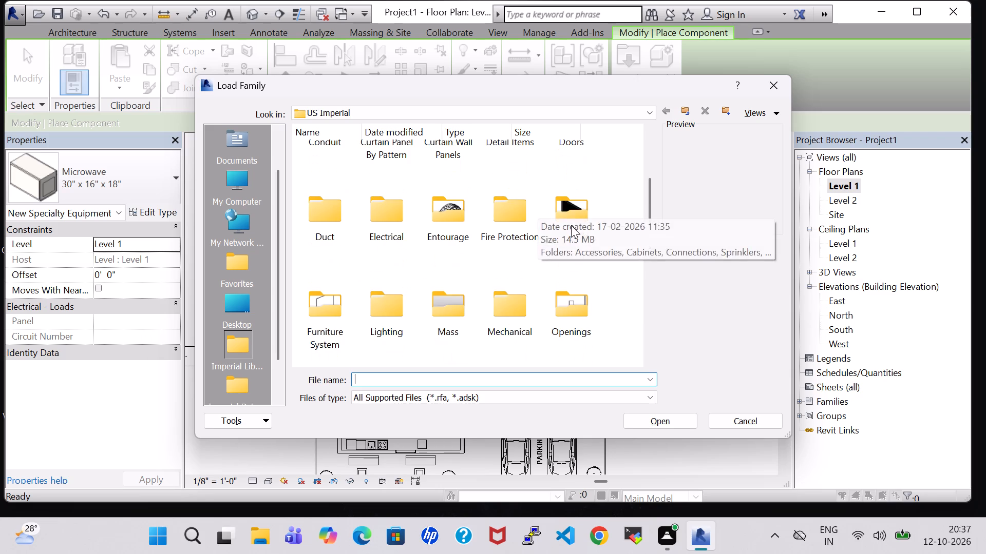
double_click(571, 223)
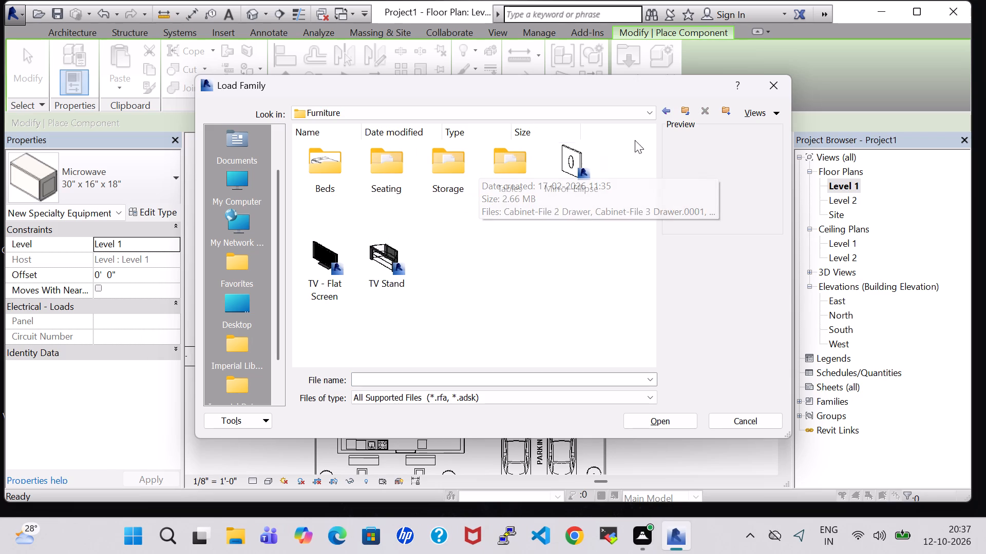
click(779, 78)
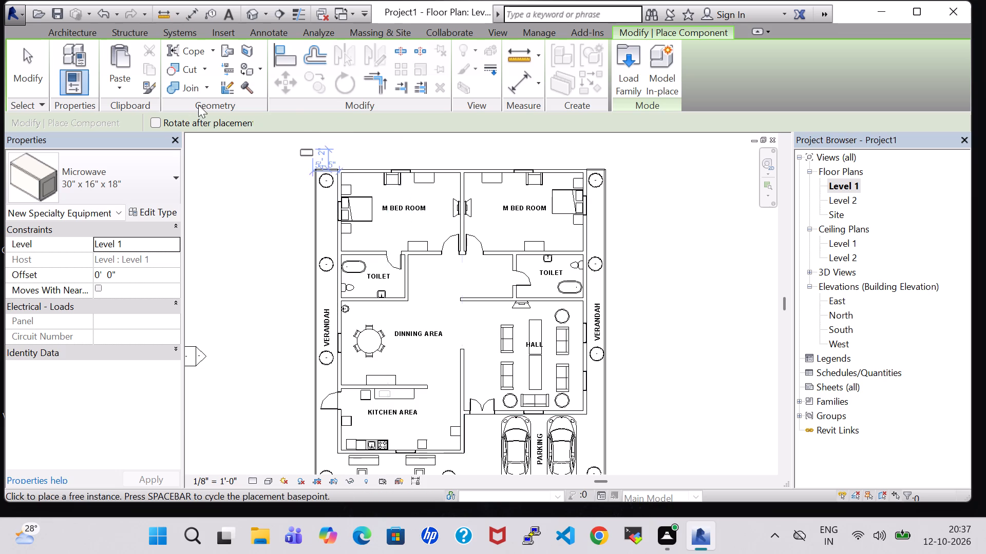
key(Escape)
Load the Mirror-Ellipse family from the Furniture folder of the US Imperial library for component placement.
click(153, 70)
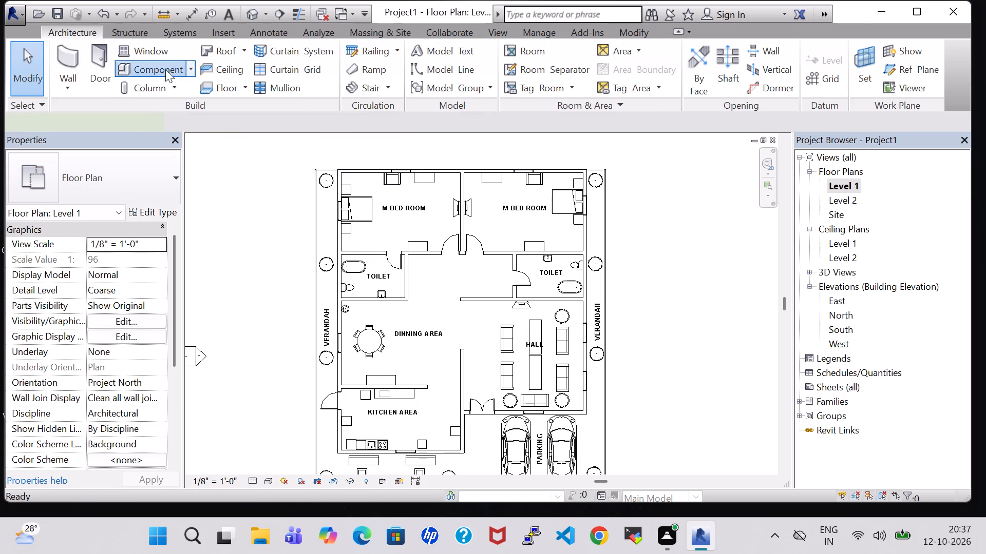
click(626, 83)
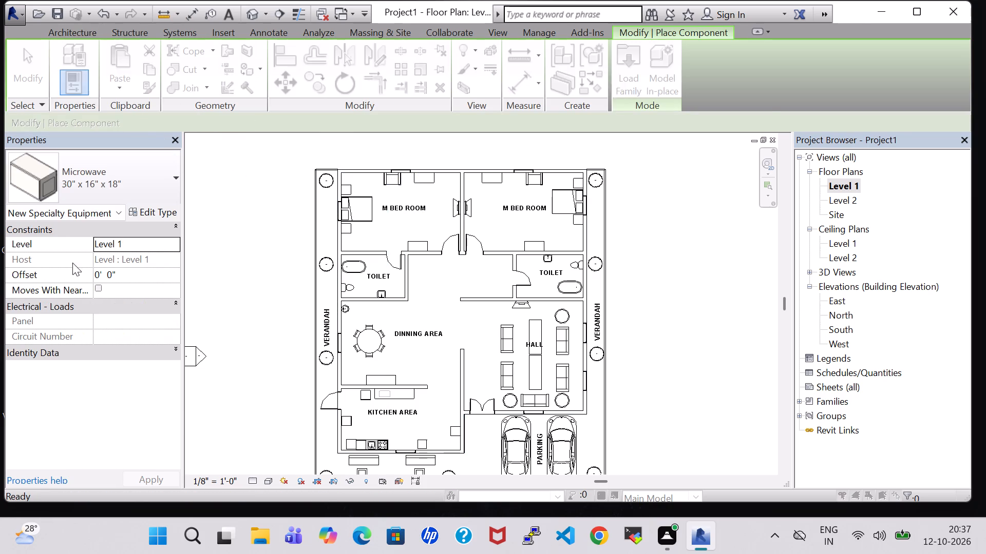
scroll(614, 322, down, 1)
double_click(577, 199)
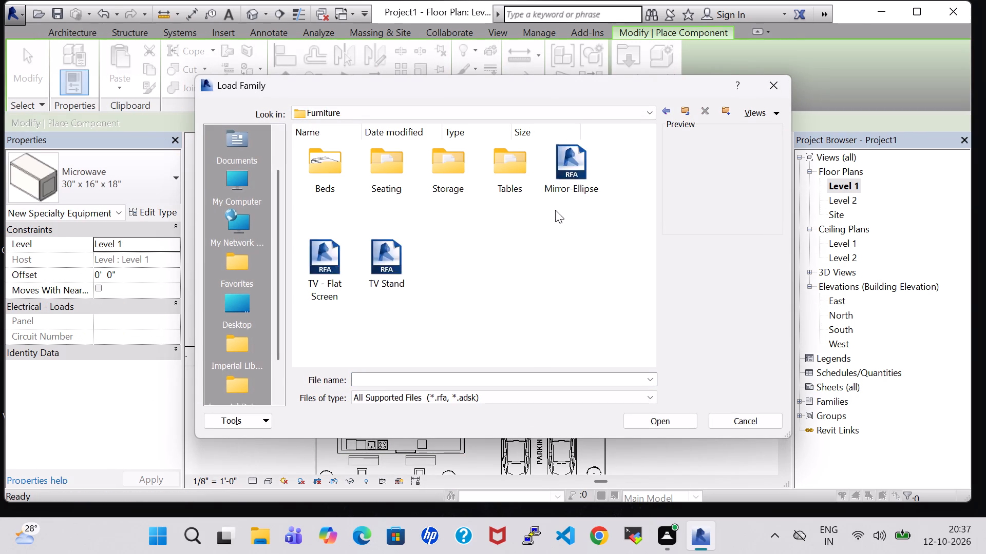
click(572, 183)
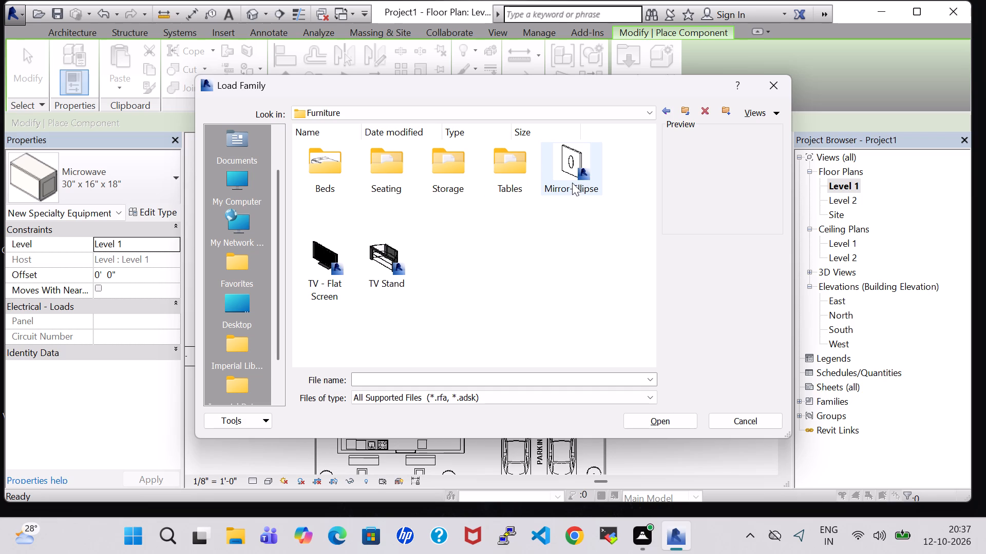
click(664, 415)
Place a 24" x 48" Mirror-Ellipse on the west master bedroom's side of the shared wall, about 3' 2" from the north wall.
scroll(413, 214, up, 1)
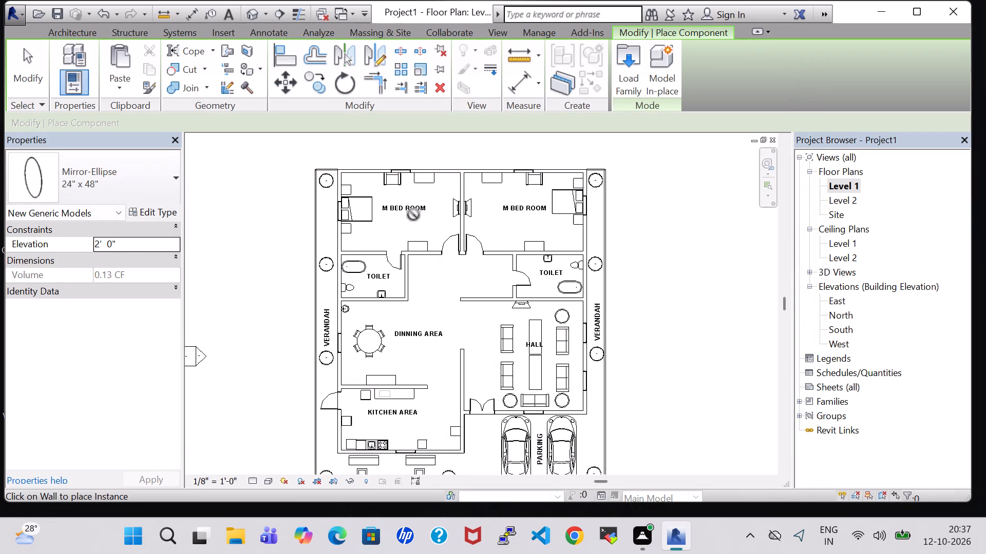
scroll(413, 214, up, 7)
scroll(401, 232, down, 2)
middle_drag(405, 232, 388, 255)
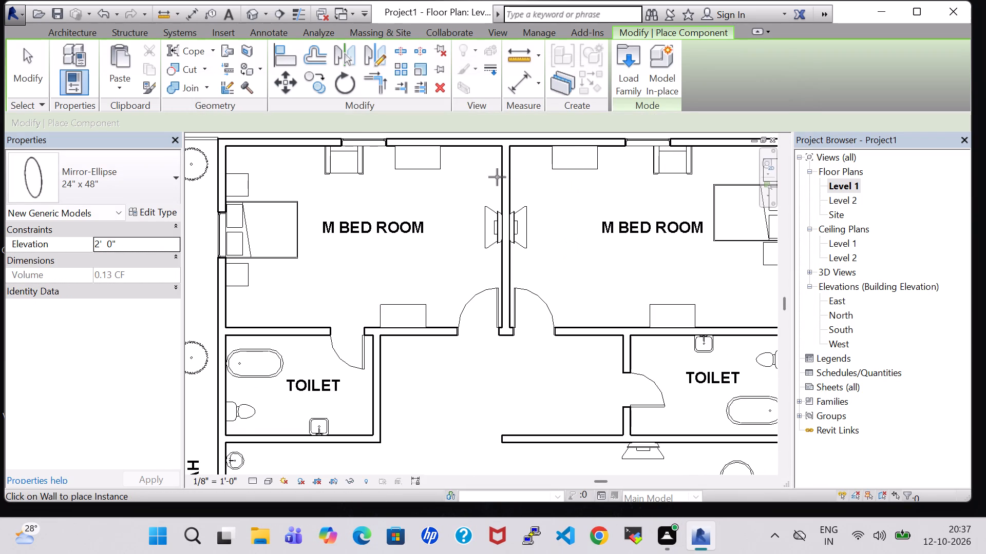
click(500, 179)
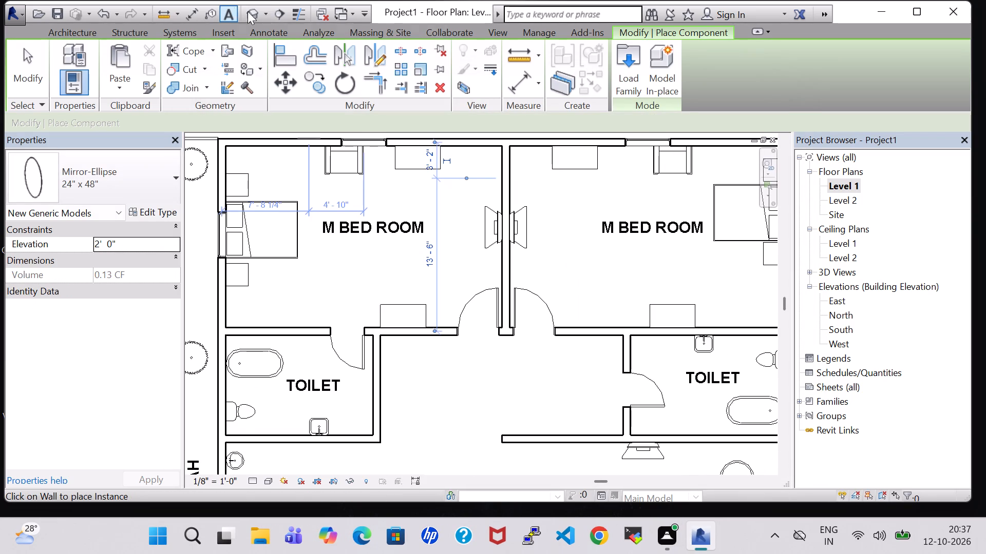
Examine the new elliptical mirror beside the TV in the west master bedroom in the 3D view.
click(255, 13)
scroll(455, 313, down, 2)
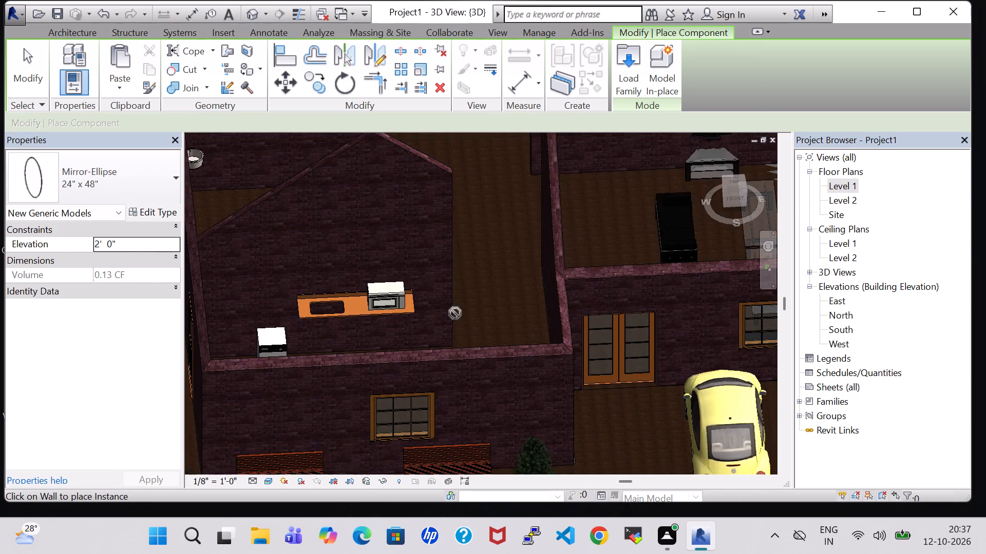
scroll(455, 313, down, 3)
key(Escape)
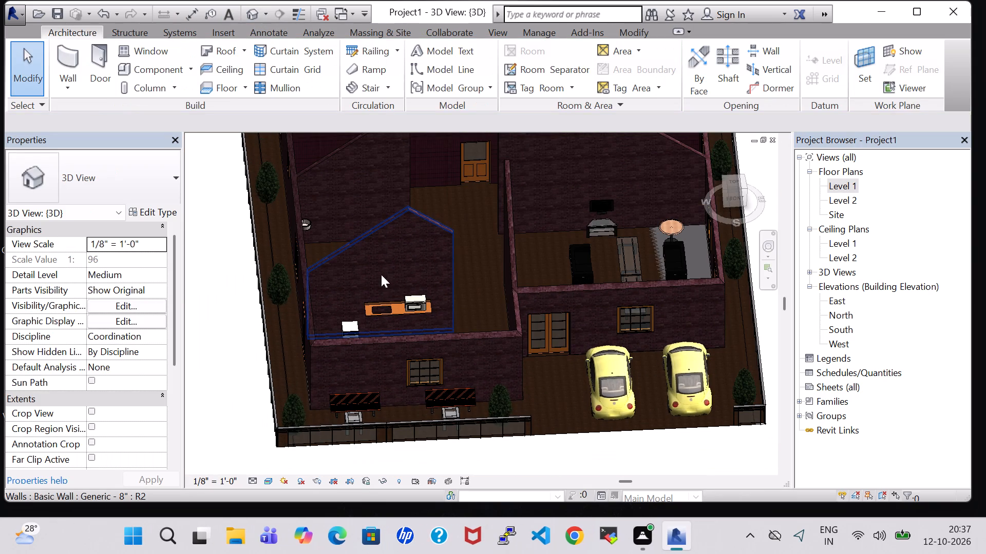
shift+middle_drag(382, 261, 453, 282)
shift+scroll(418, 279, down, 1)
middle_drag(384, 216, 544, 275)
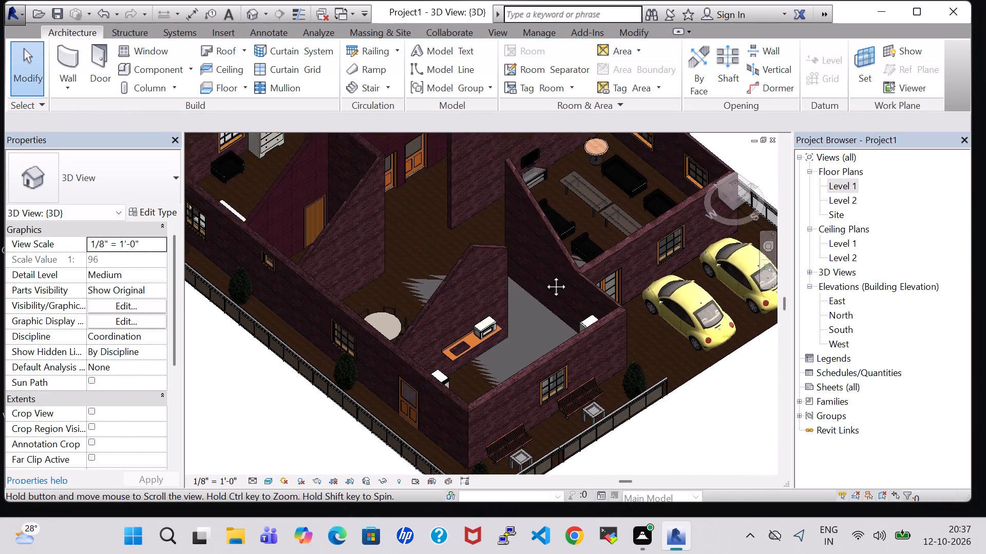
middle_drag(544, 275, 577, 286)
shift+middle_drag(321, 367, 369, 333)
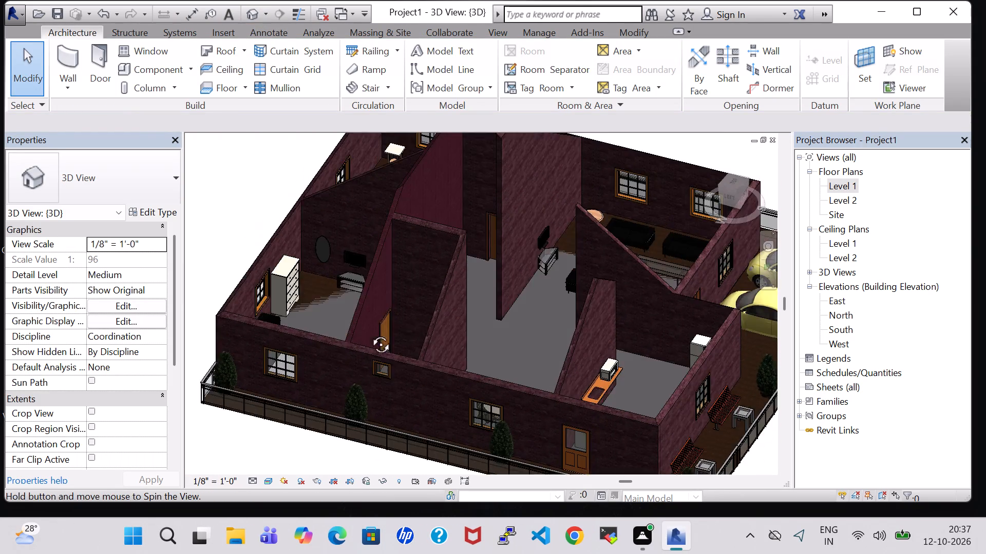
shift+middle_drag(369, 333, 407, 314)
scroll(251, 314, up, 5)
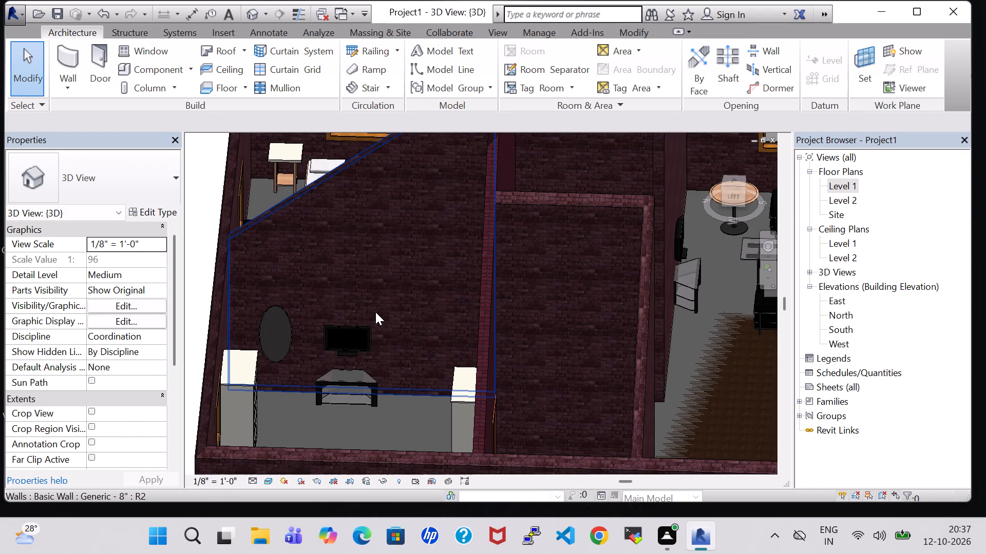
scroll(374, 312, down, 1)
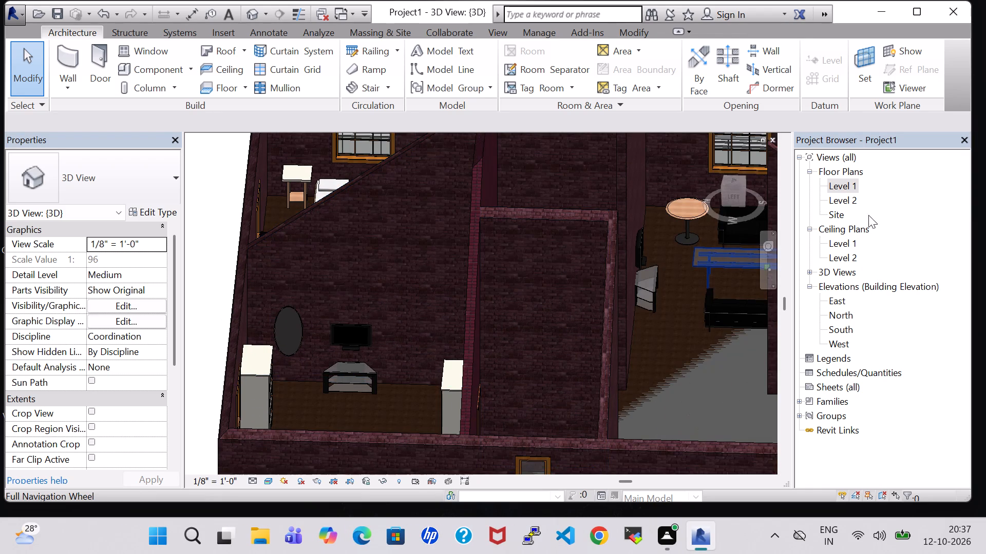
Place a 24" x 48" Mirror-Ellipse on the wall behind the dining area's wash basin, about 1' 10" from the toilet wall, and check in 3D.
double_click(838, 189)
scroll(600, 223, down, 3)
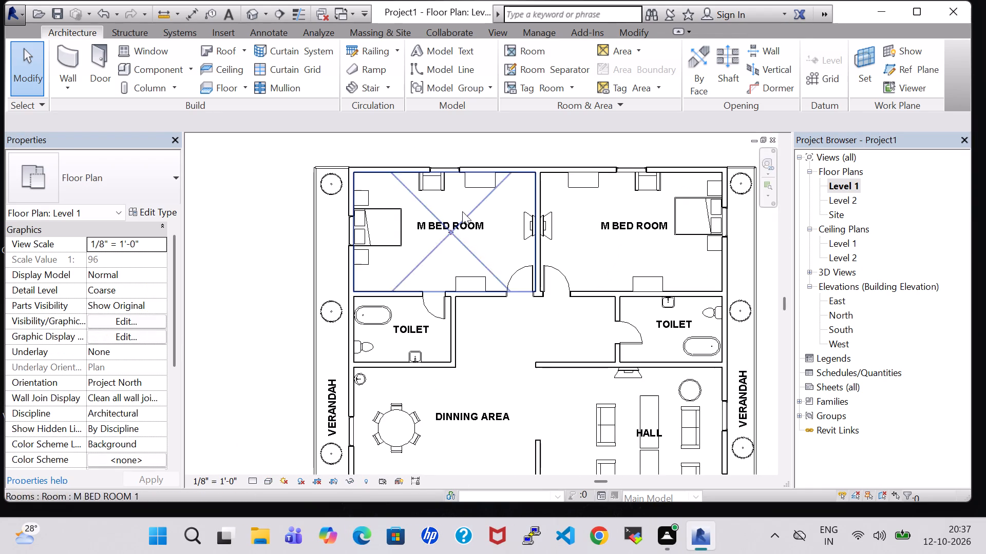
click(144, 64)
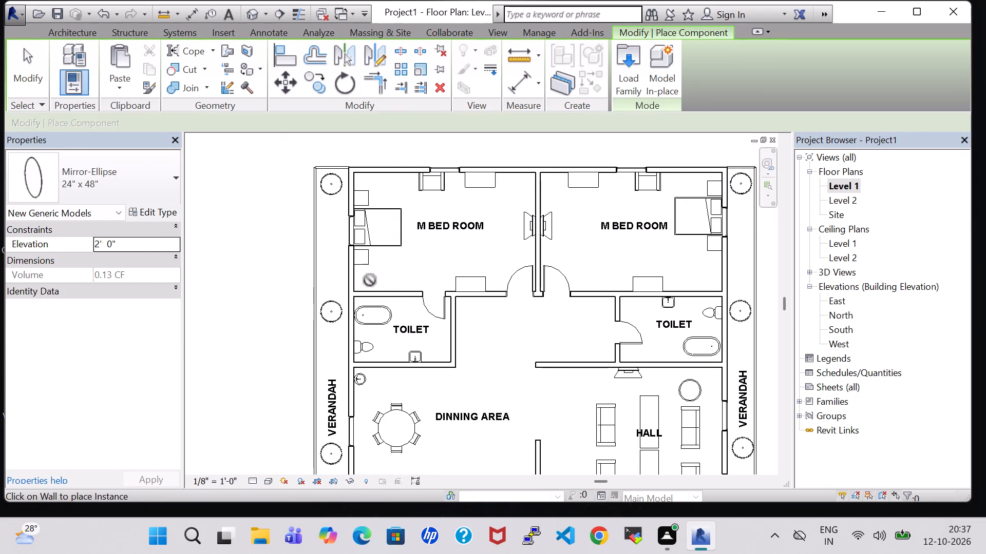
scroll(381, 305, up, 3)
middle_drag(404, 348, 448, 240)
scroll(395, 312, up, 6)
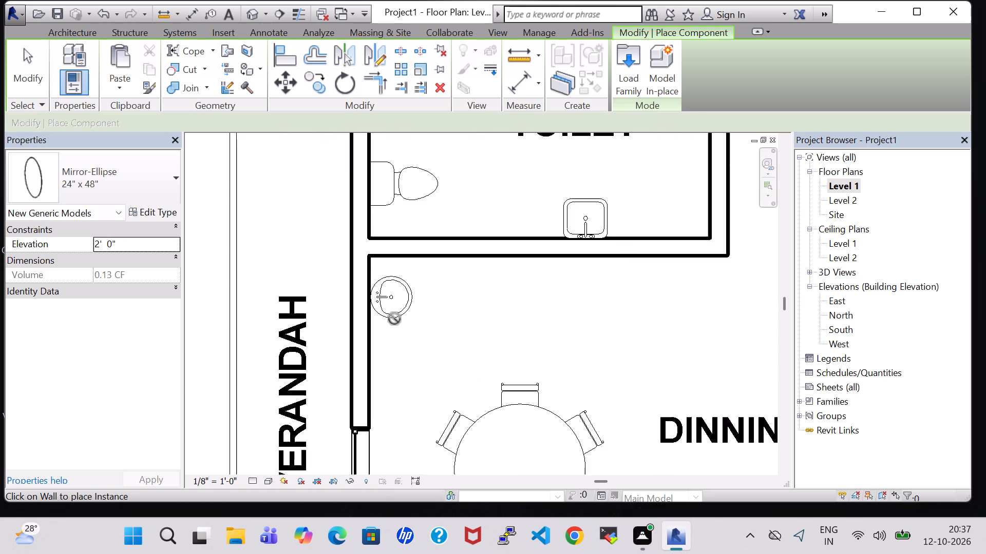
scroll(394, 319, up, 5)
click(344, 269)
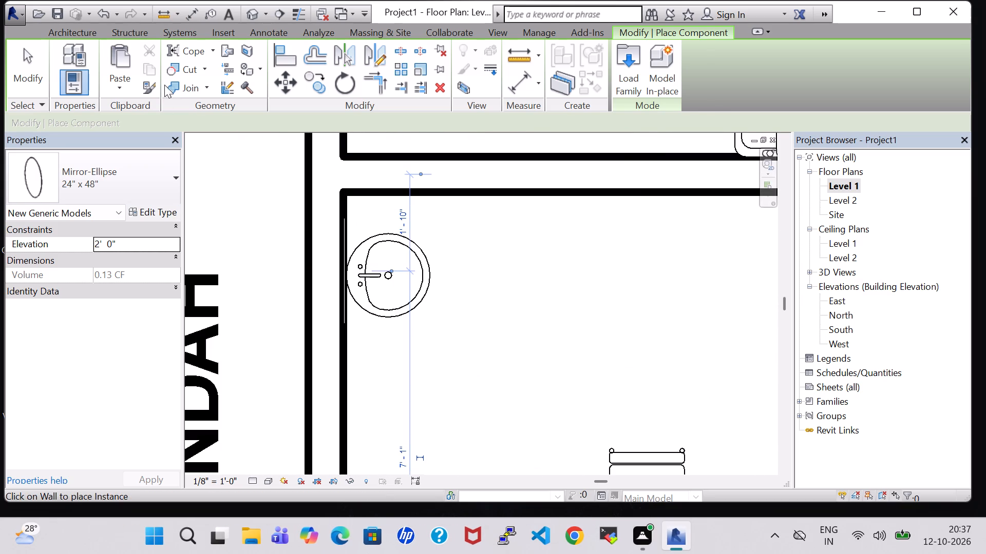
click(252, 21)
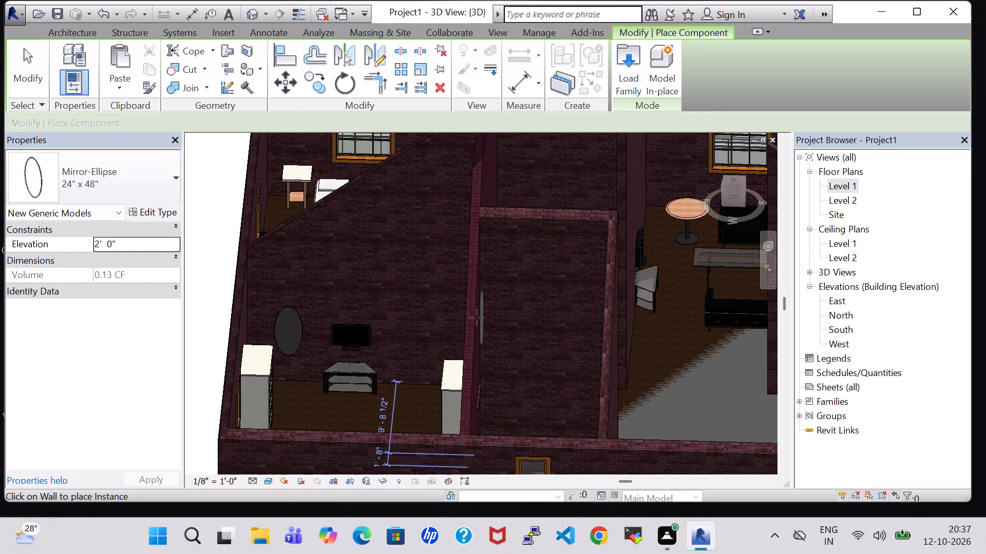
scroll(479, 337, down, 1)
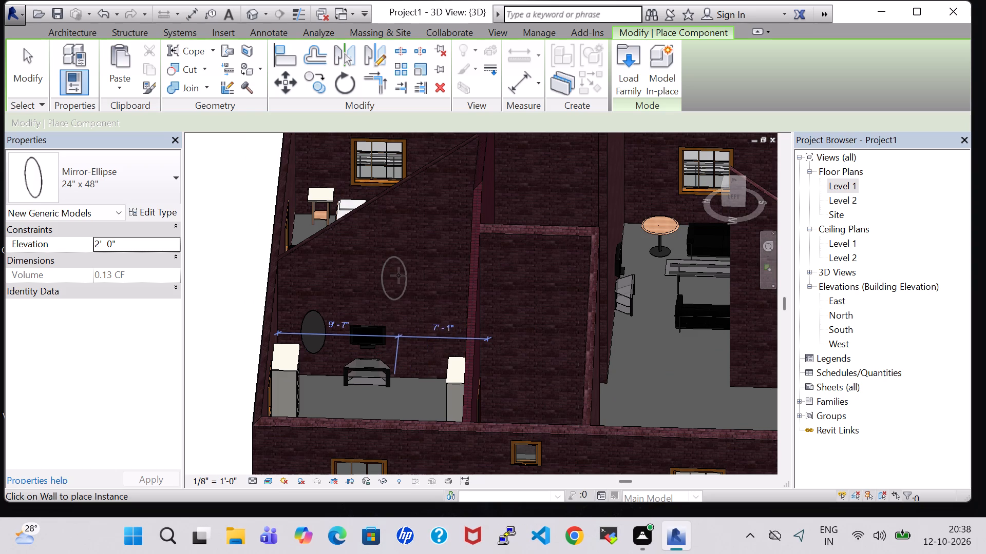
middle_drag(403, 275, 415, 371)
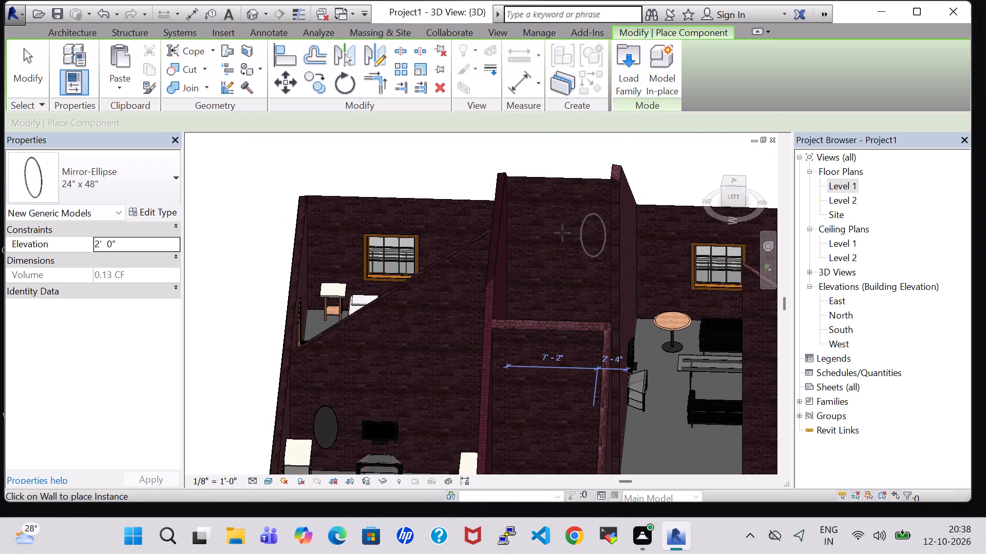
Place a 24" x 48" Mirror-Ellipse on the east master bedroom's side of the shared wall in Level 1, about 4' 2" from the north wall.
double_click(846, 187)
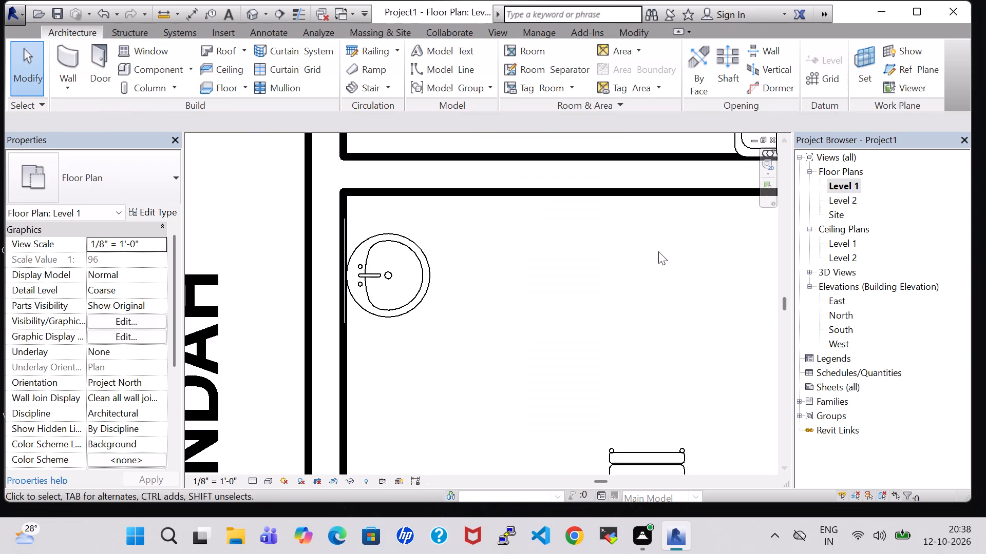
scroll(622, 265, down, 5)
middle_drag(622, 265, 397, 349)
scroll(397, 349, down, 3)
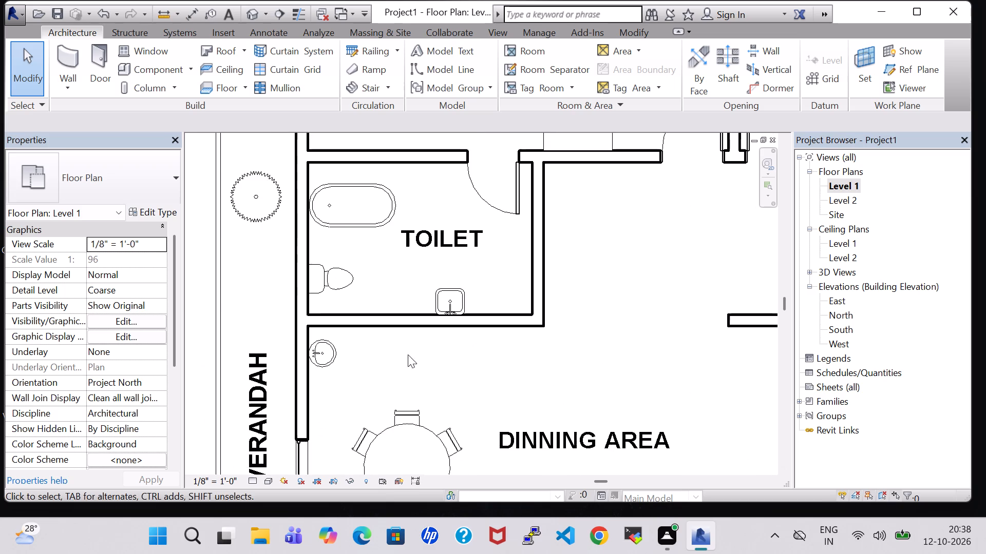
scroll(484, 331, down, 3)
middle_drag(558, 277, 520, 328)
scroll(520, 328, down, 3)
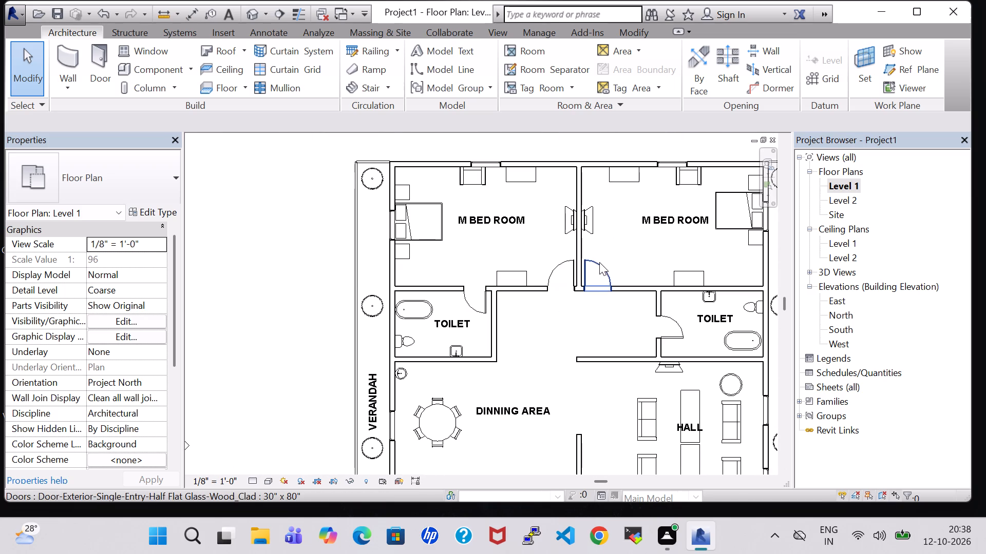
middle_drag(631, 252, 606, 278)
scroll(605, 275, up, 3)
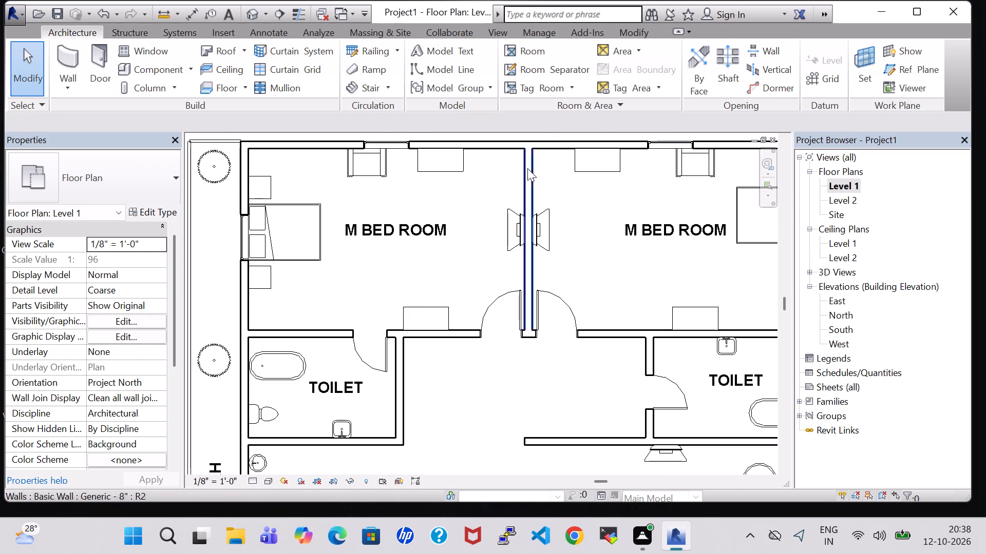
click(171, 69)
scroll(559, 166, up, 2)
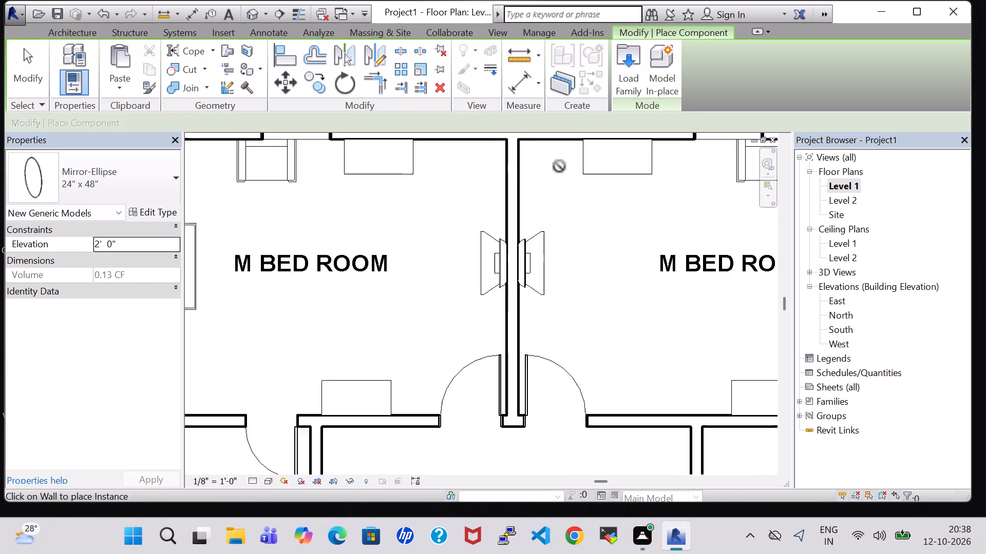
scroll(559, 166, up, 5)
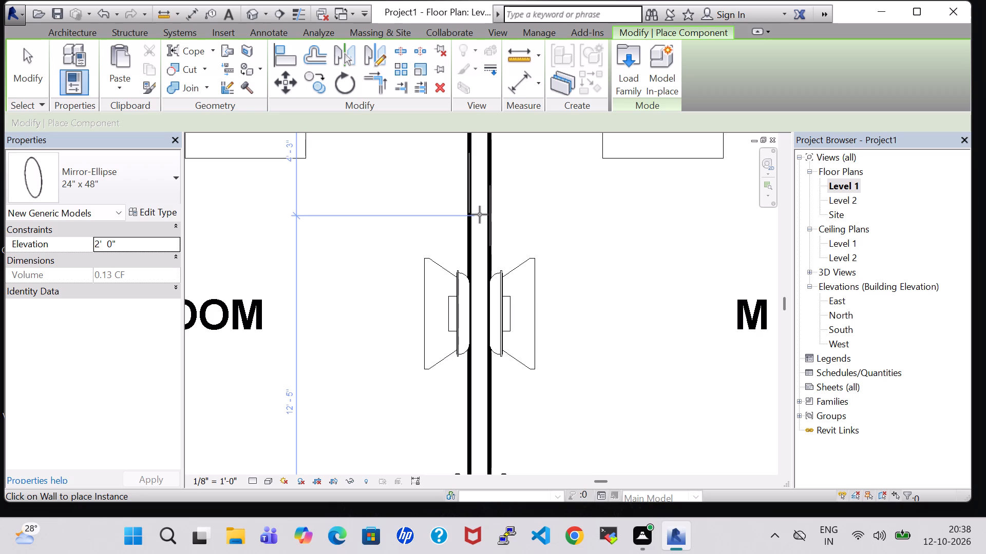
click(490, 214)
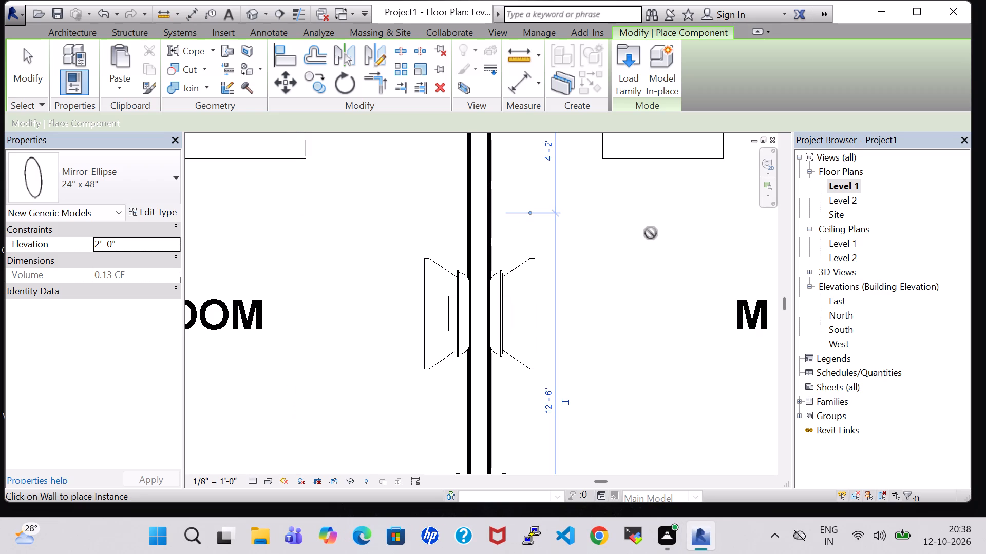
key(Escape)
key(Escape)
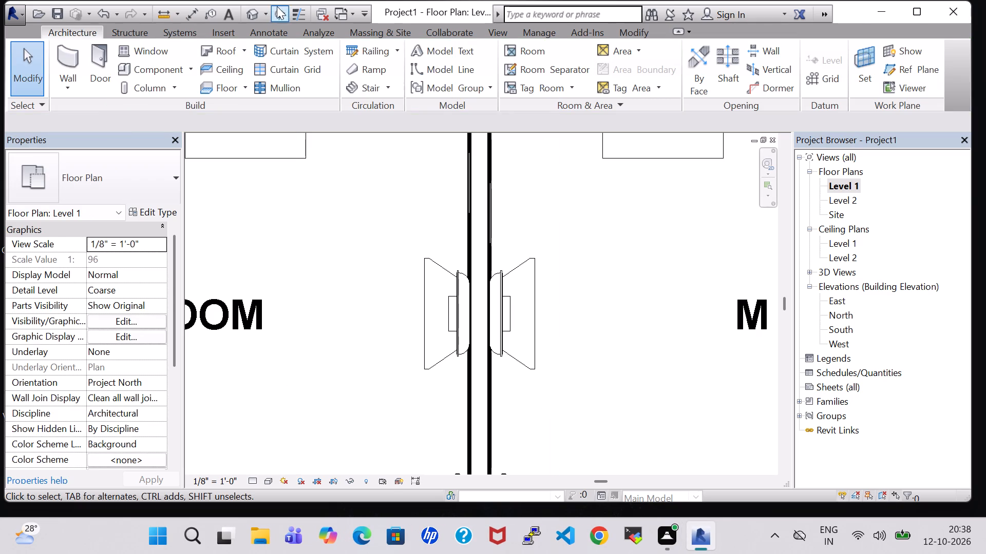
In the 3D view, raise the elliptical mirror behind the dining area's wash basin to an elevation of 5' 0".
click(249, 11)
scroll(613, 281, down, 2)
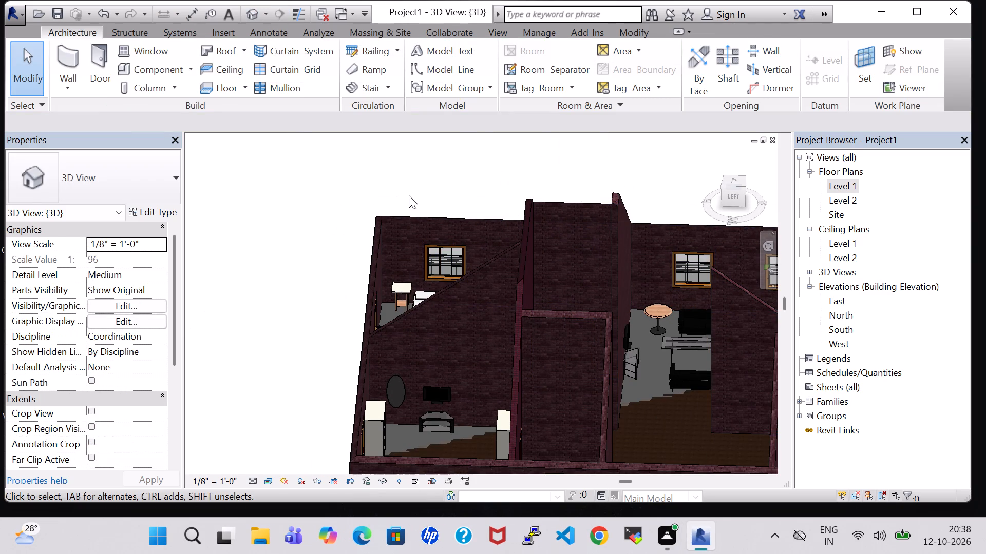
shift+middle_drag(499, 178, 469, 204)
middle_drag(398, 219, 299, 275)
middle_drag(562, 362, 391, 308)
shift+middle_drag(624, 290, 540, 268)
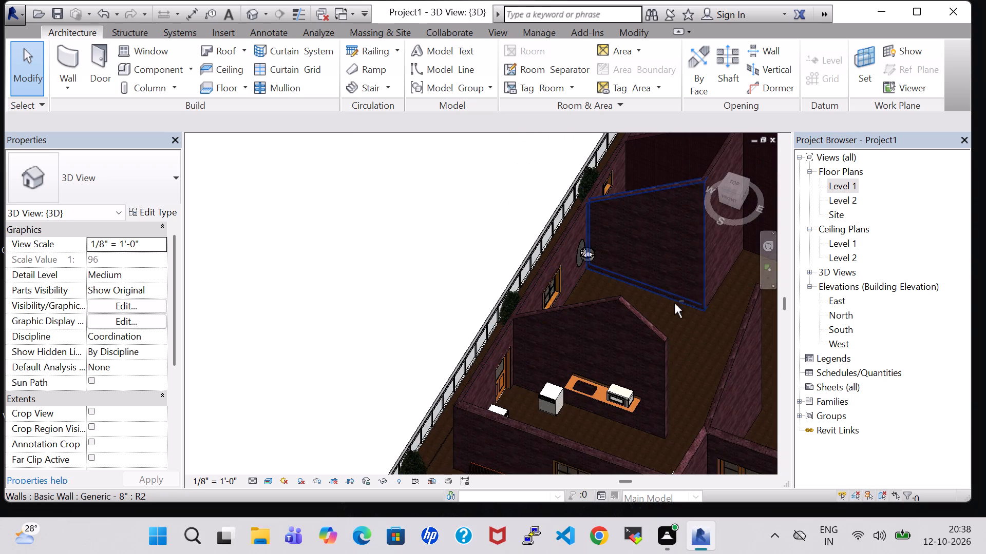
shift+middle_drag(708, 334, 640, 330)
shift+middle_click(640, 330)
shift+middle_drag(639, 330, 627, 325)
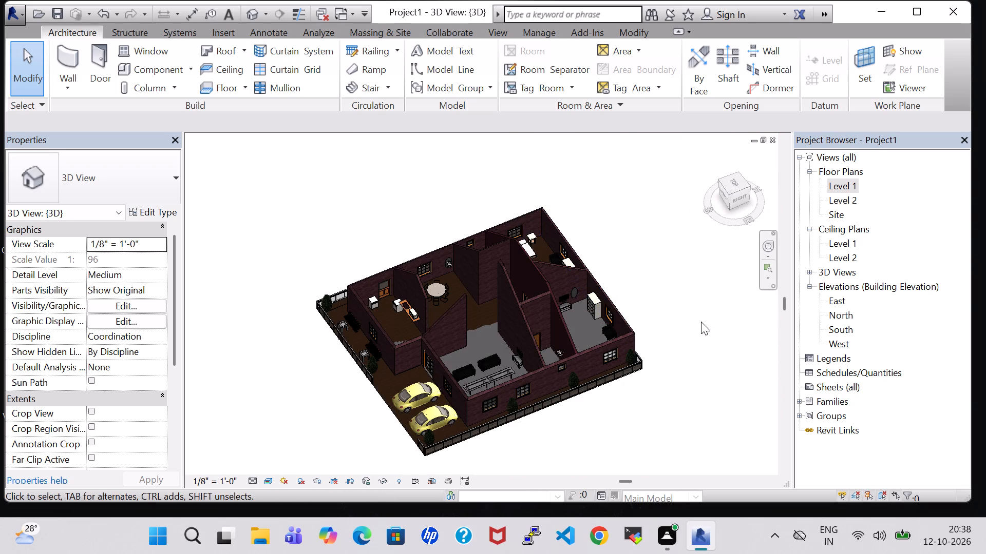
scroll(613, 251, up, 2)
shift+middle_drag(634, 252, 616, 273)
shift+middle_click(614, 274)
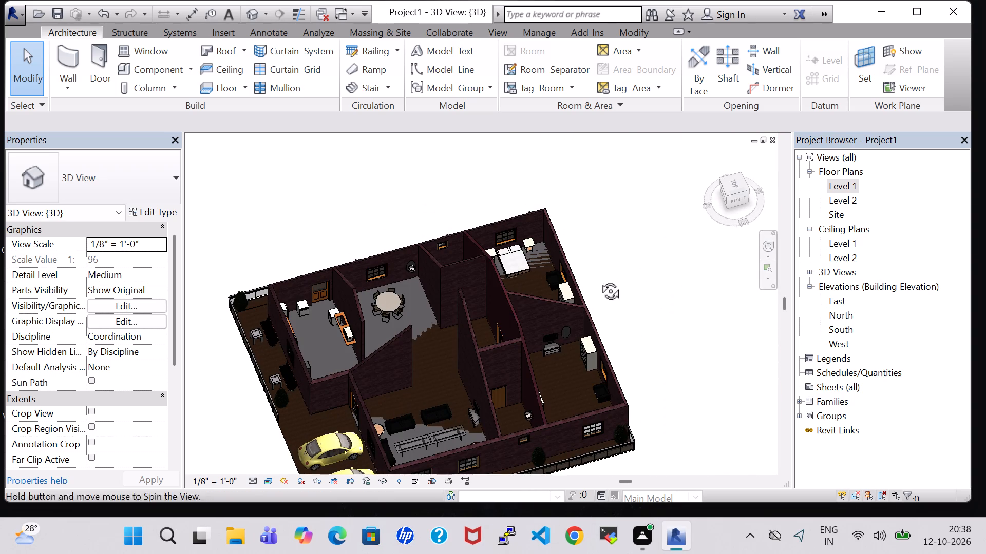
scroll(433, 300, up, 15)
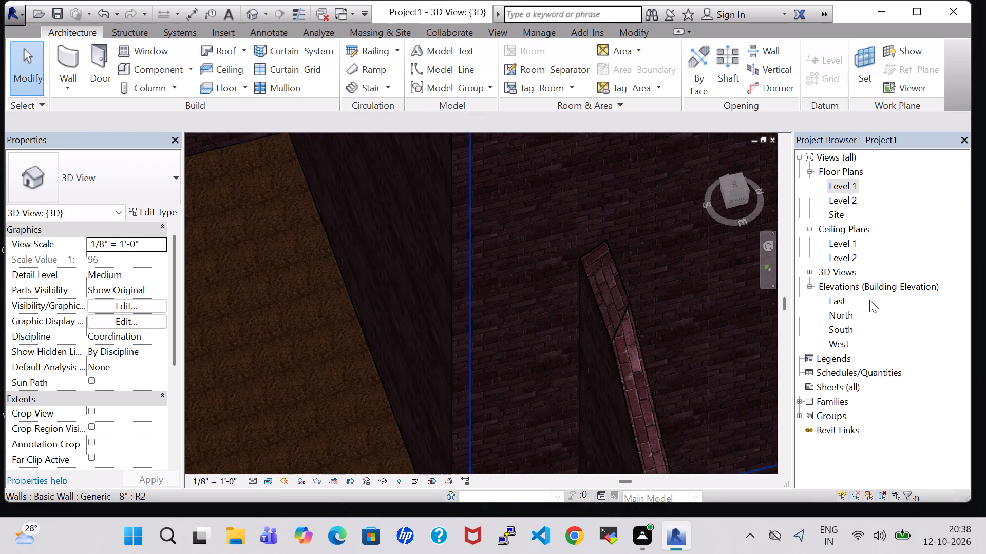
middle_drag(247, 232, 317, 401)
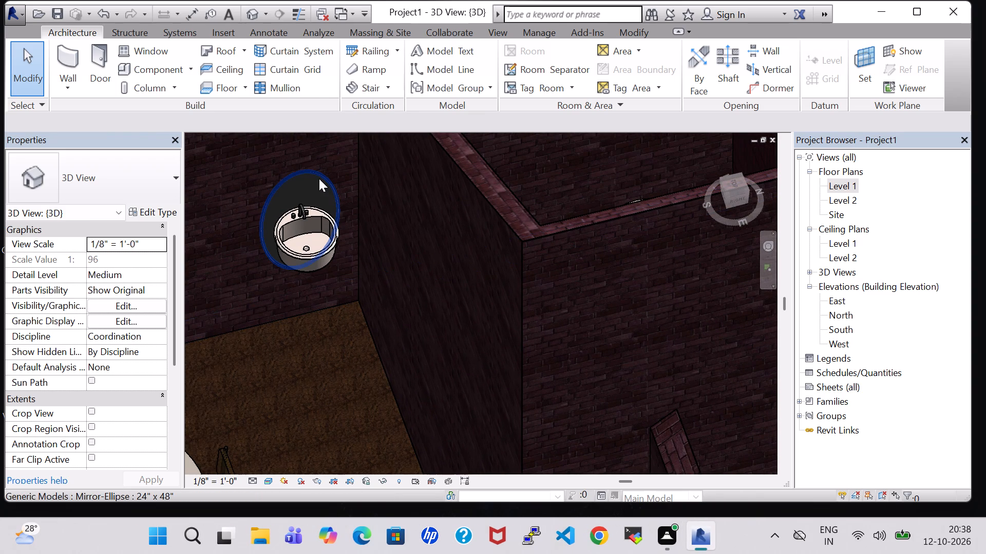
click(319, 179)
key(Up)
key(Up)
key(Up)
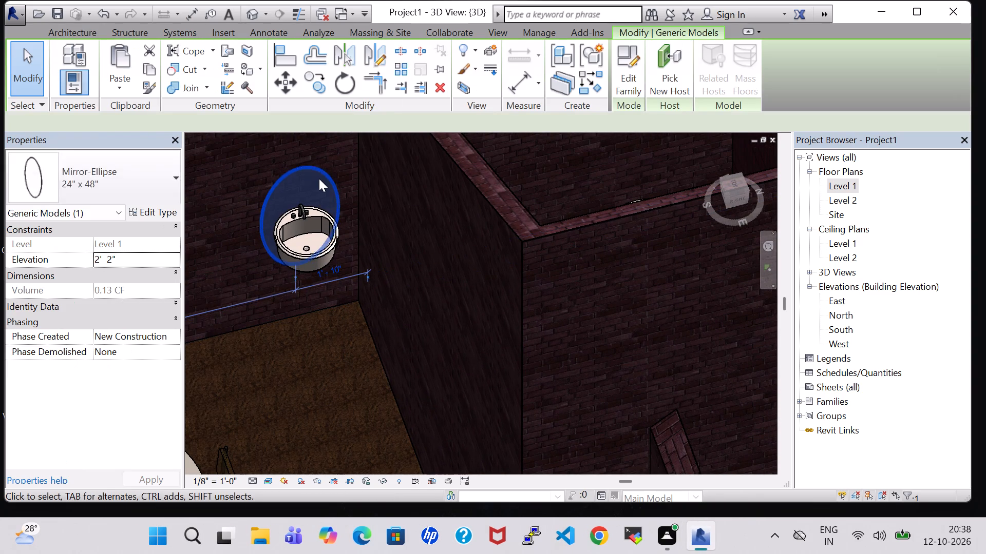
key(Up)
key(Up)
key(Up)
key(Up)
key(Up)
key(Up)
key(Up)
key(Up)
key(Up)
key(Up)
key(Up)
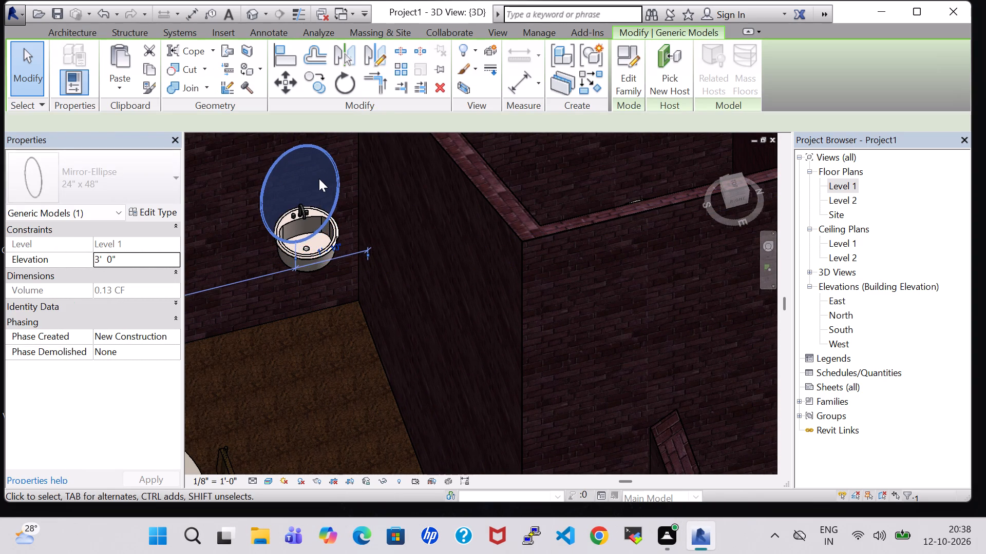
key(Up)
key(Up)
key(Up)
key(Up)
key(Up)
key(Up)
key(Up)
key(Up)
key(Up)
key(Up)
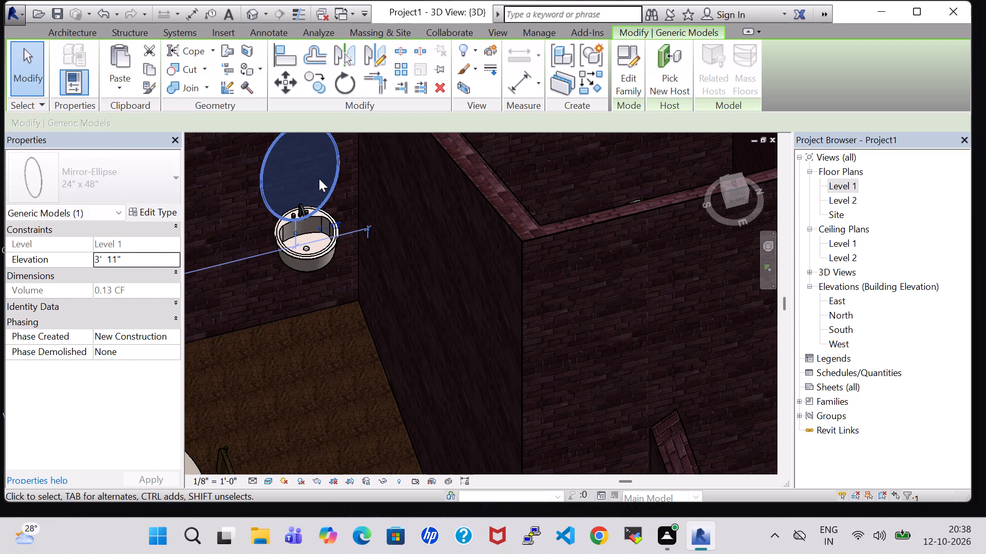
key(Up)
key(Up)
key(Up)
key(Up)
key(Up)
key(Up)
key(Up)
key(Up)
key(Up)
key(Up)
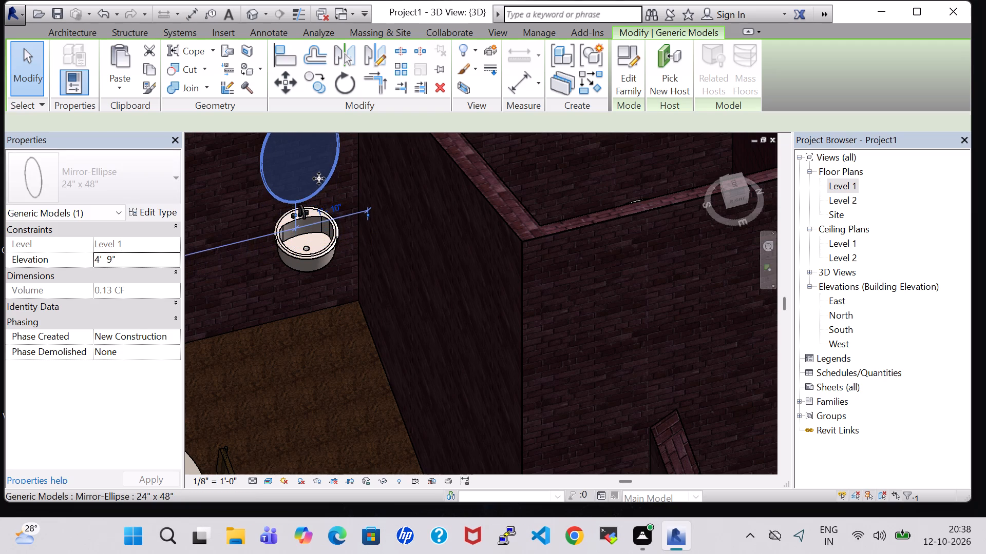
key(Up)
key(Up)
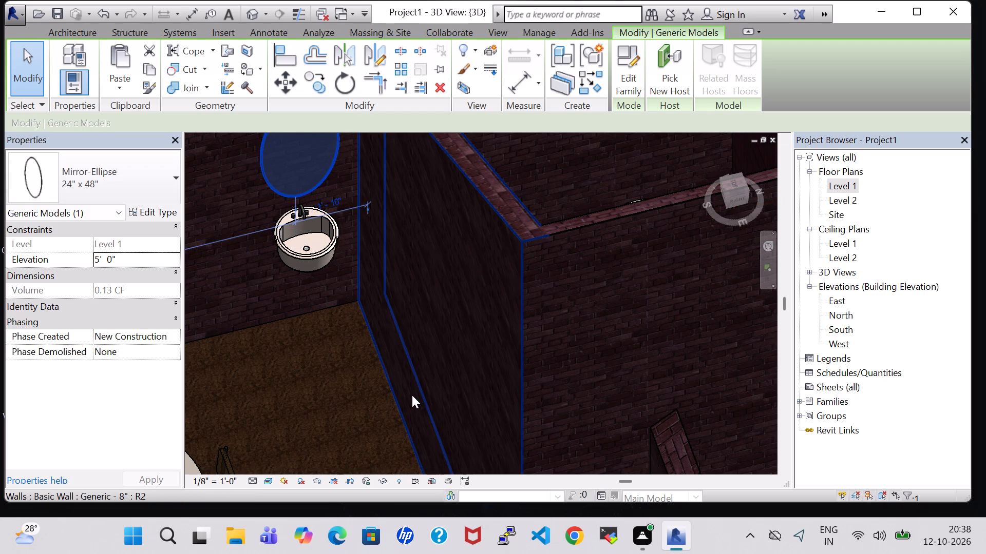
Examine the raised mirror's position above the dining area's wash basin from several angles in 3D.
shift+scroll(405, 394, down, 1)
shift+middle_drag(390, 394, 327, 391)
shift+middle_drag(464, 379, 509, 379)
scroll(358, 332, down, 3)
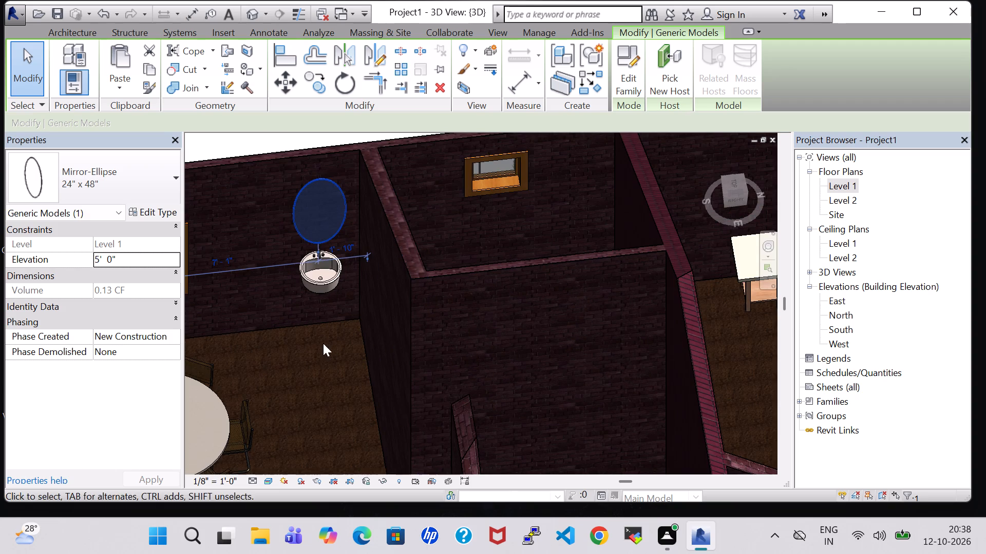
middle_click(323, 343)
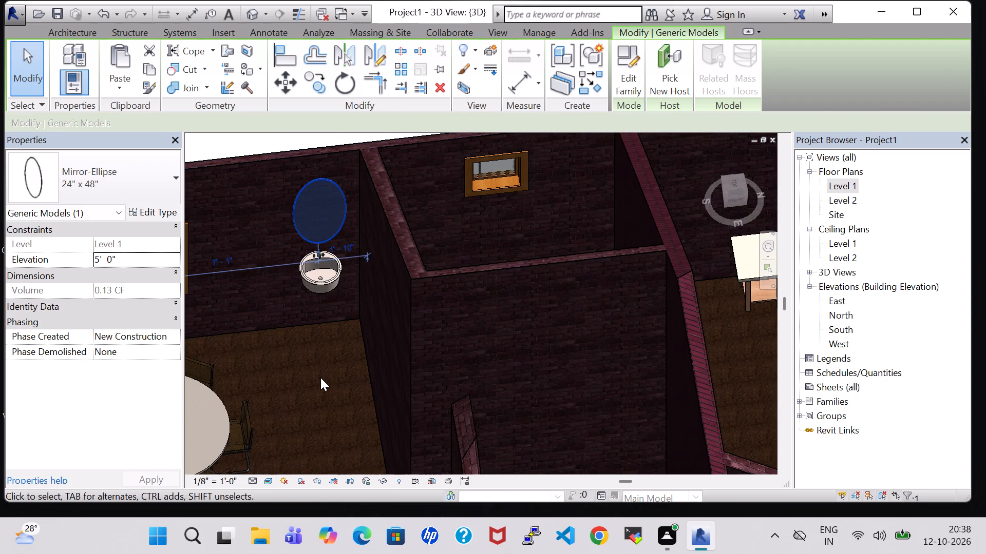
click(320, 378)
shift+middle_drag(326, 377, 310, 311)
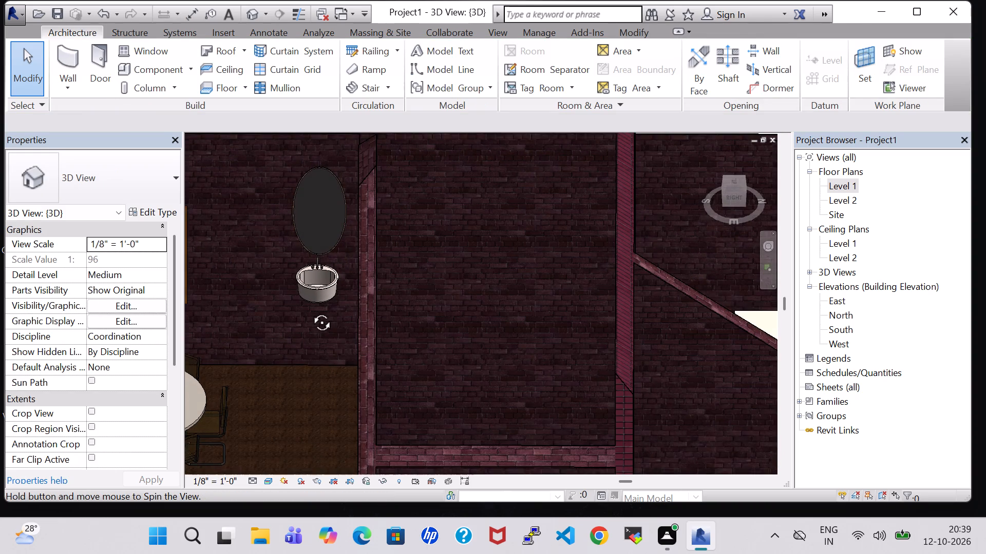
shift+middle_drag(310, 311, 310, 312)
Return to the Level 1 floor plan and load the Table-Ellipse family from the Furniture Tables library for placement.
double_click(835, 181)
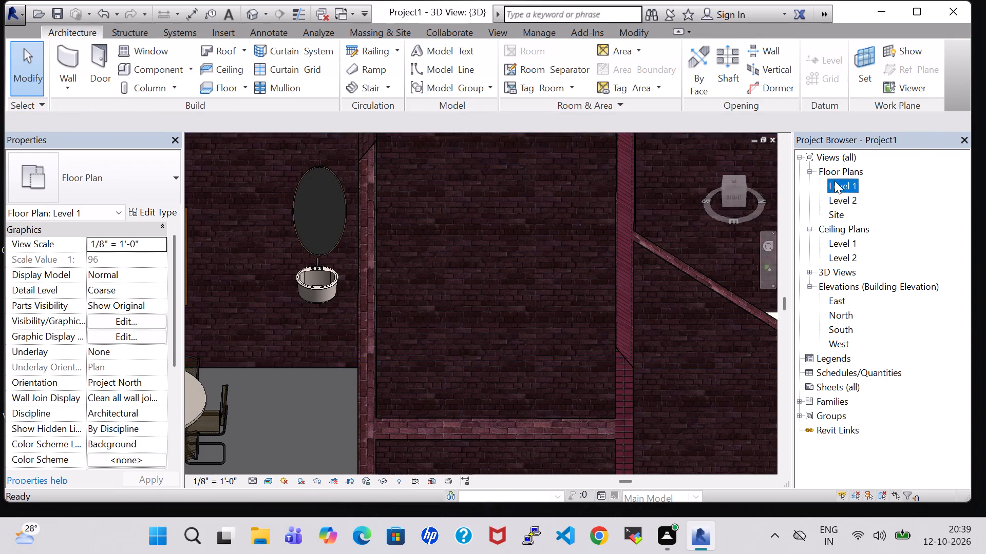
scroll(582, 201, down, 10)
scroll(592, 242, down, 1)
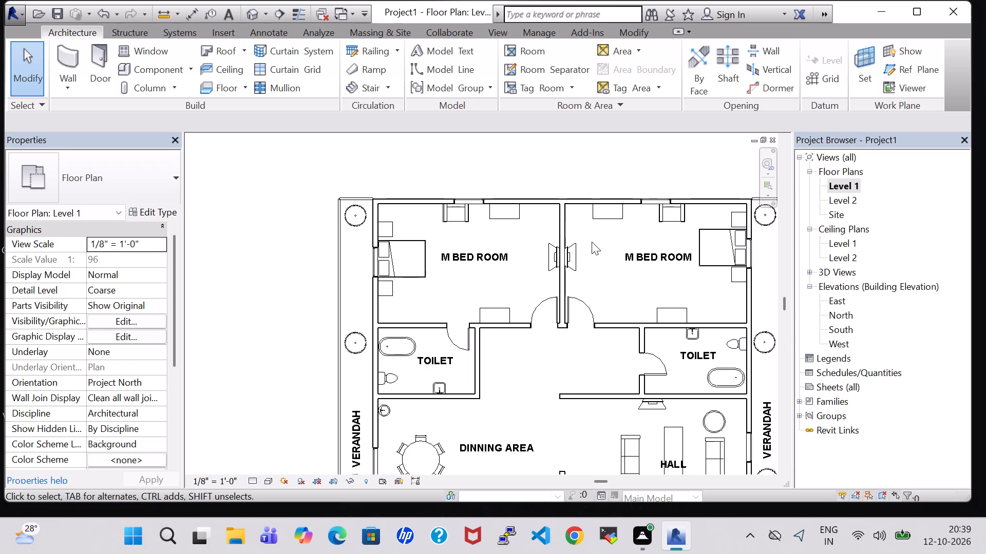
middle_drag(604, 270, 558, 261)
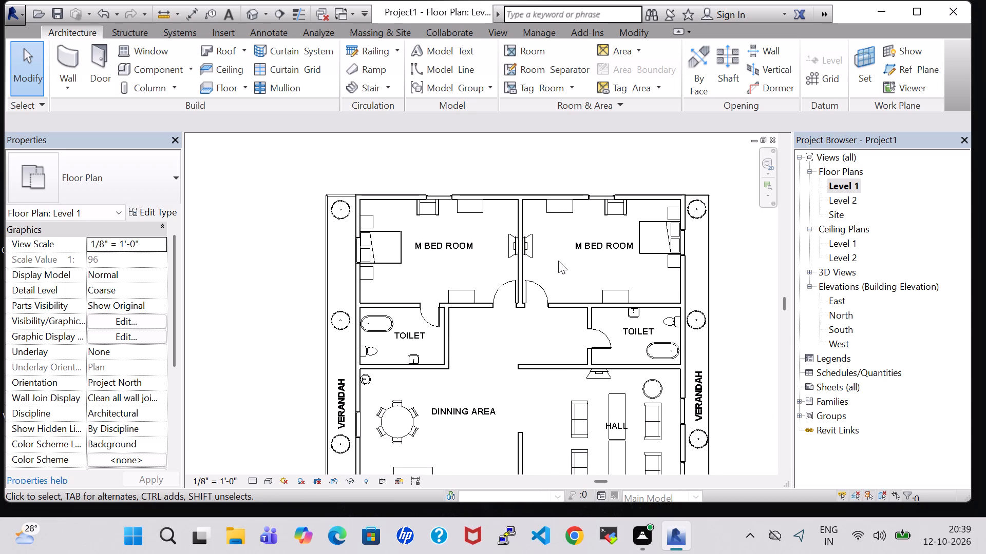
scroll(563, 260, down, 1)
middle_drag(707, 289, 682, 282)
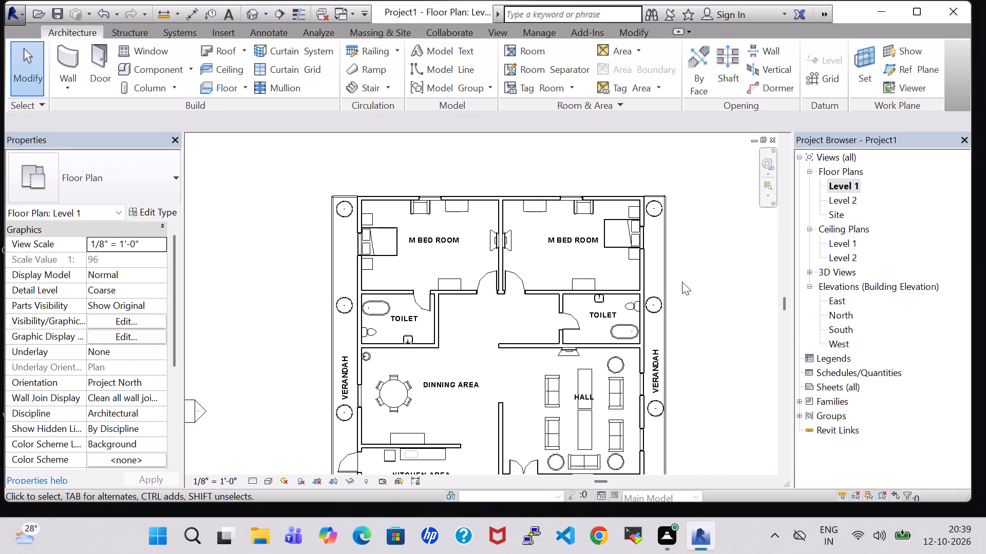
click(141, 74)
click(625, 72)
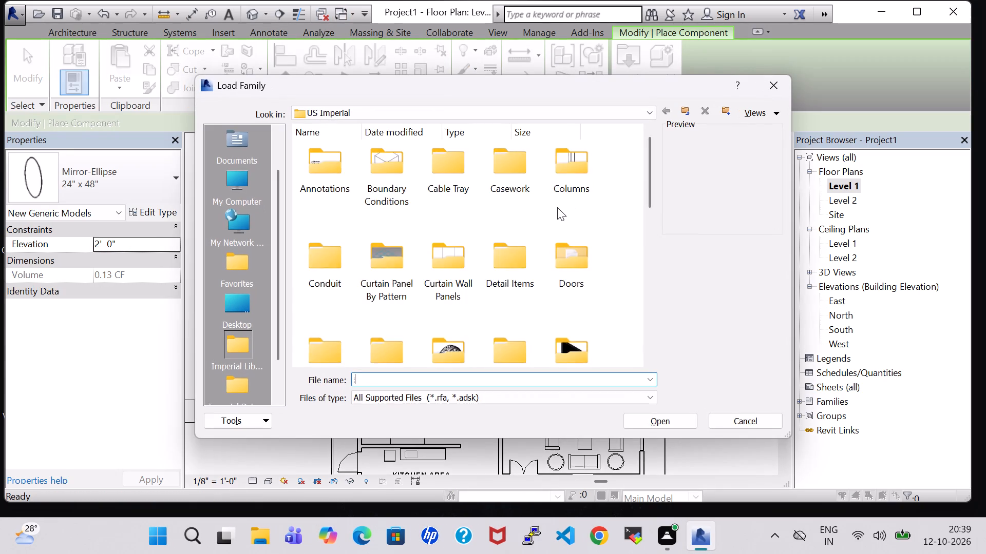
scroll(557, 207, down, 1)
scroll(378, 252, down, 1)
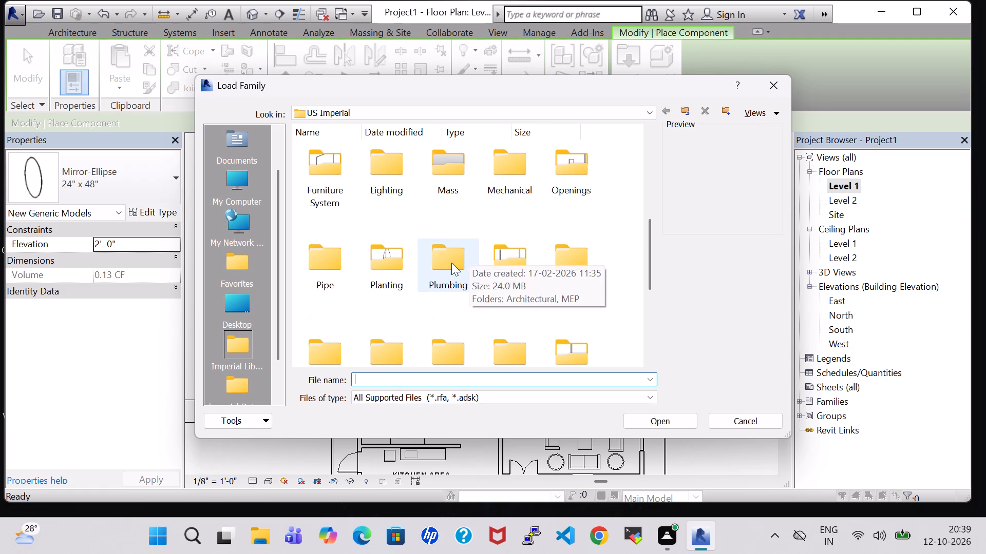
scroll(554, 266, up, 3)
scroll(582, 189, down, 1)
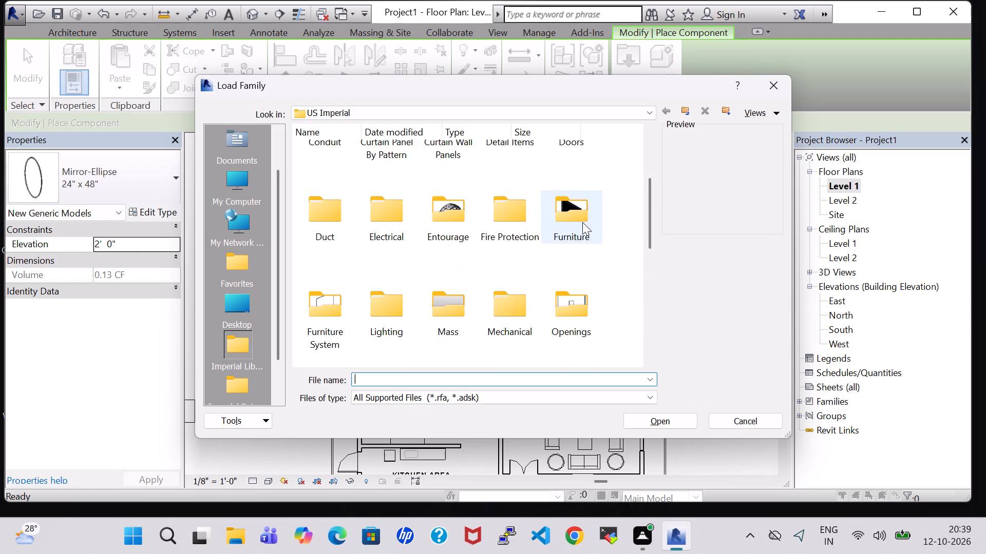
double_click(582, 222)
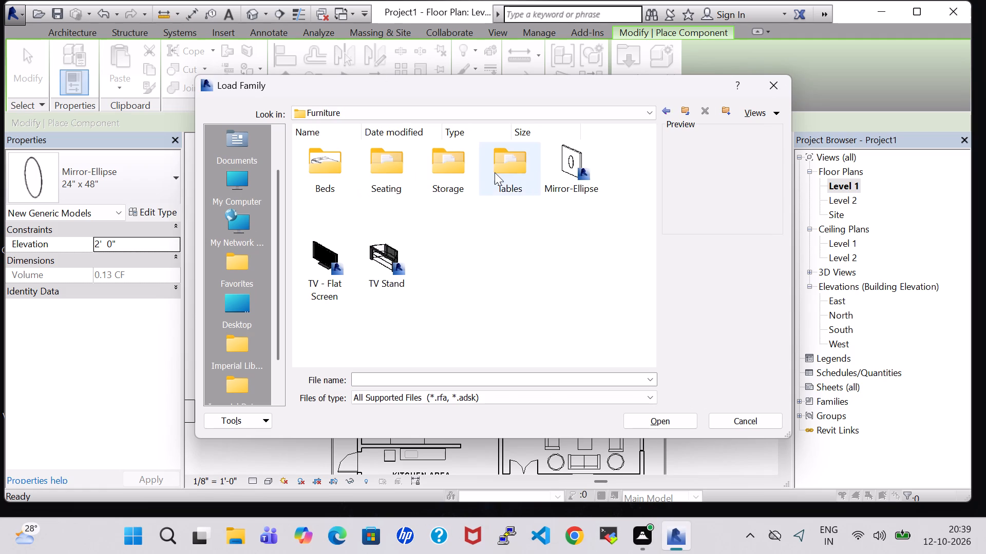
double_click(495, 172)
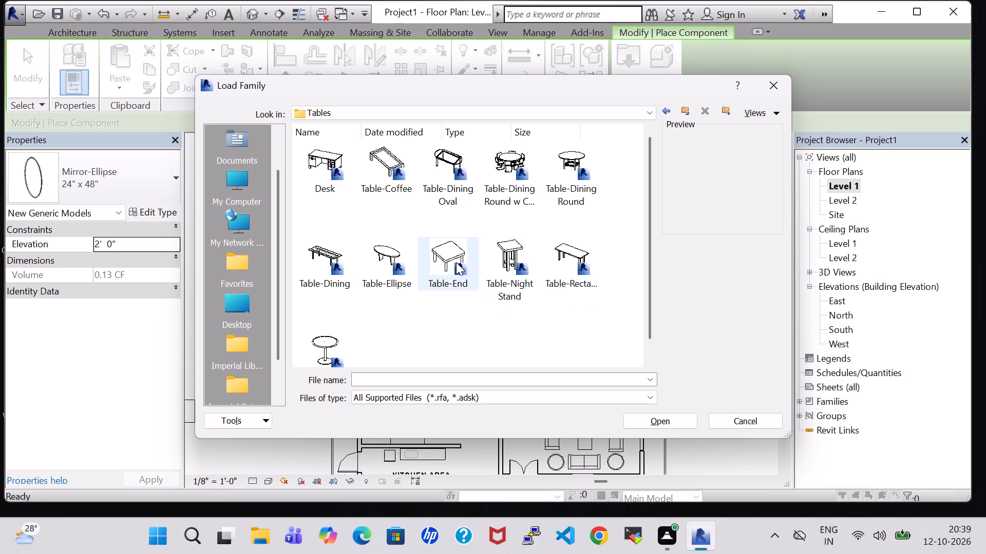
click(441, 254)
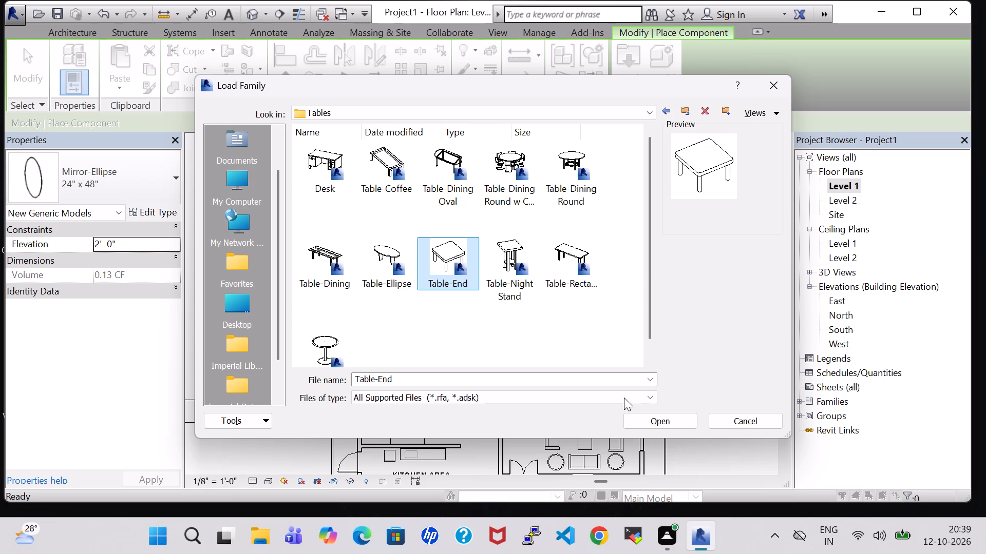
click(387, 269)
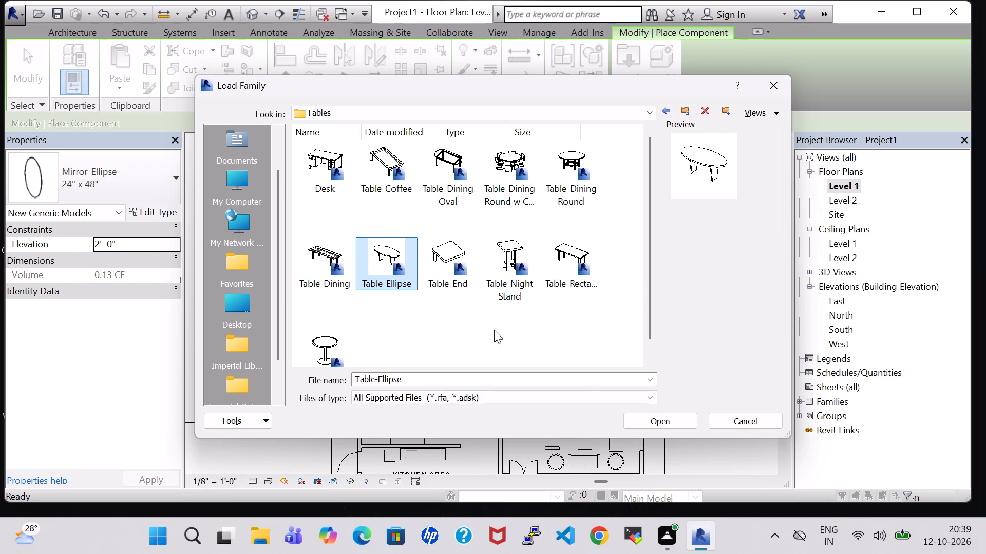
click(667, 423)
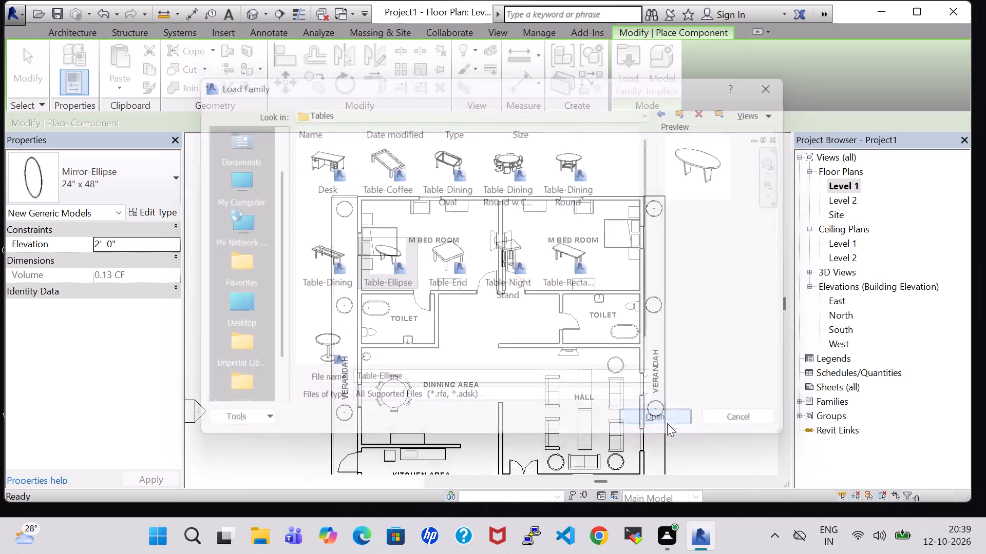
Place a 72" x 36" Table-Ellipse, turned lengthwise north-south, beside the shared wall in each master bedroom, about 3' 8" from the north wall.
scroll(518, 248, up, 5)
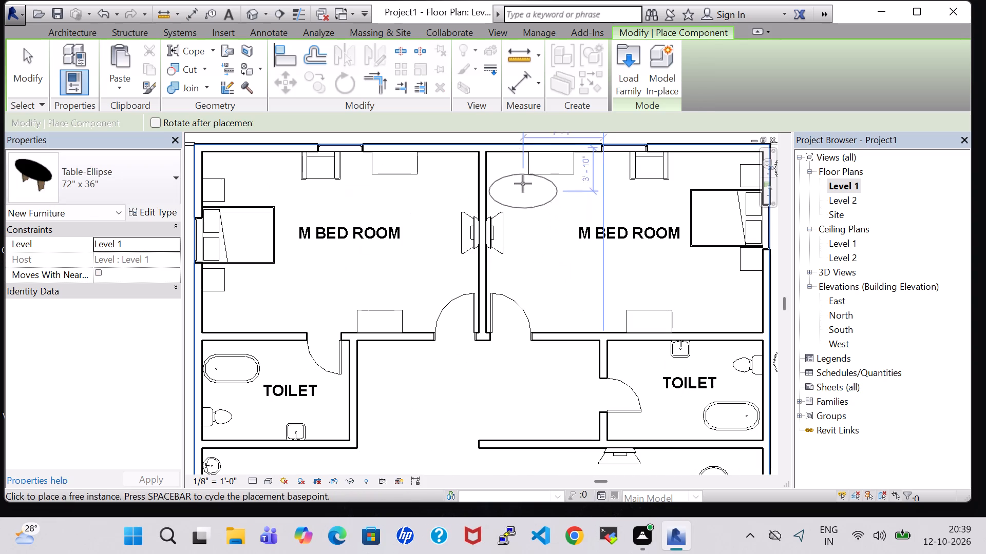
key(space)
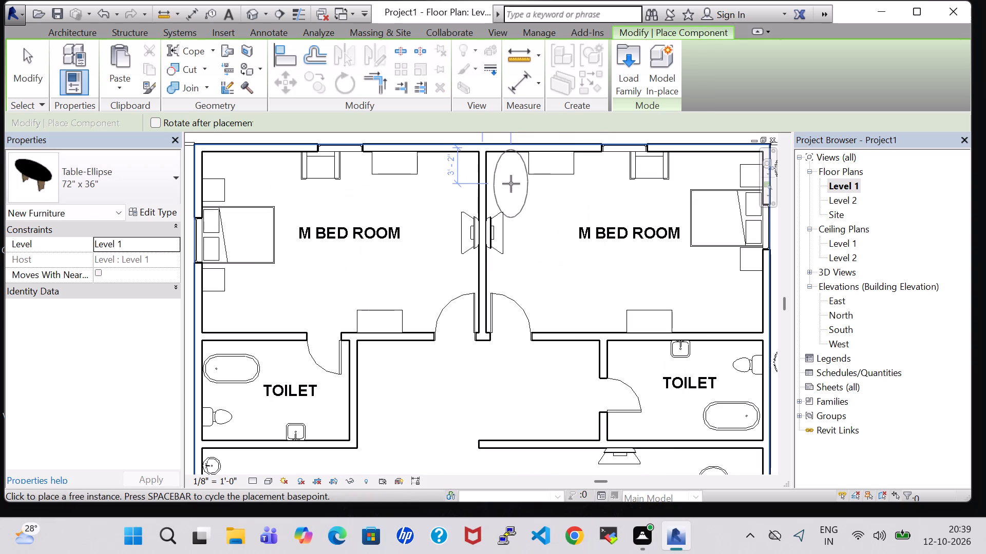
click(505, 189)
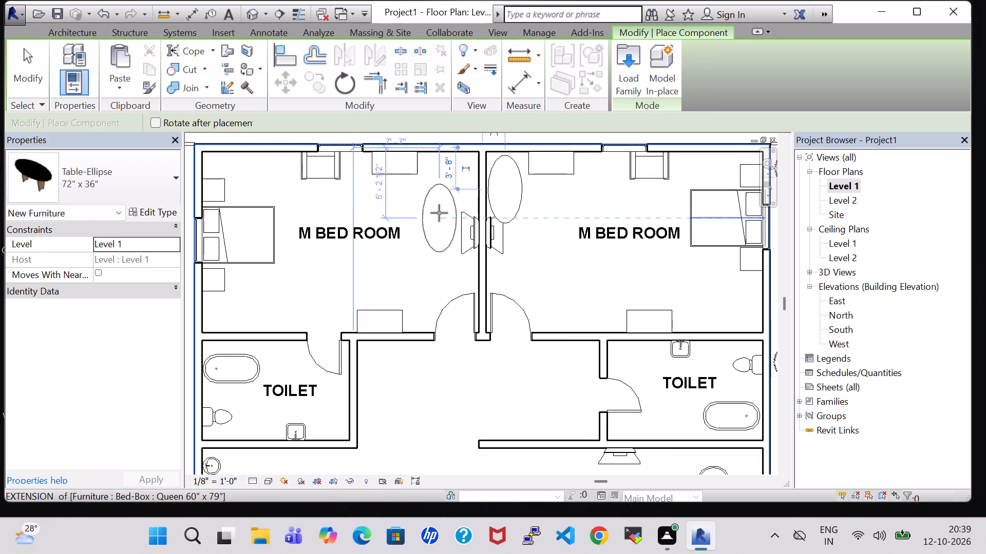
click(439, 194)
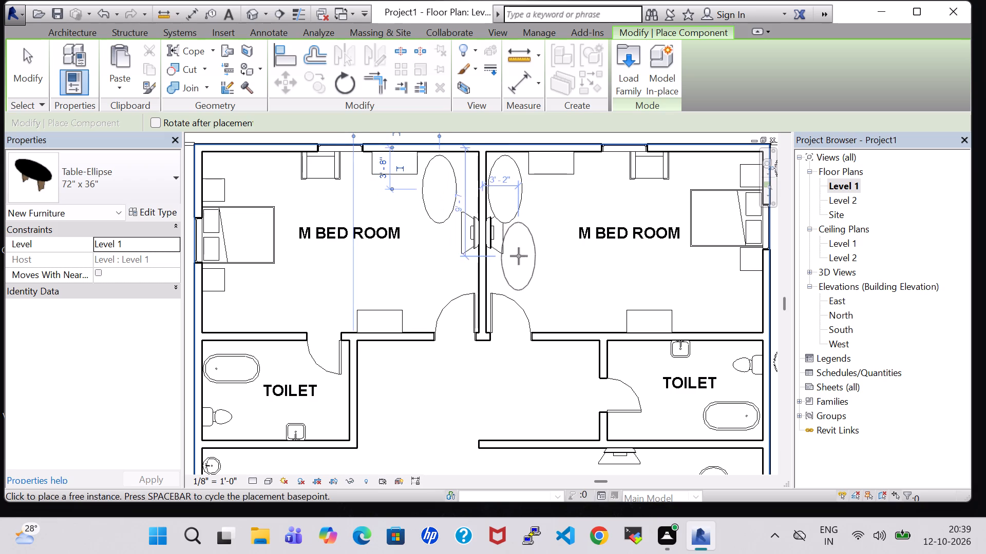
key(Escape)
key(Escape)
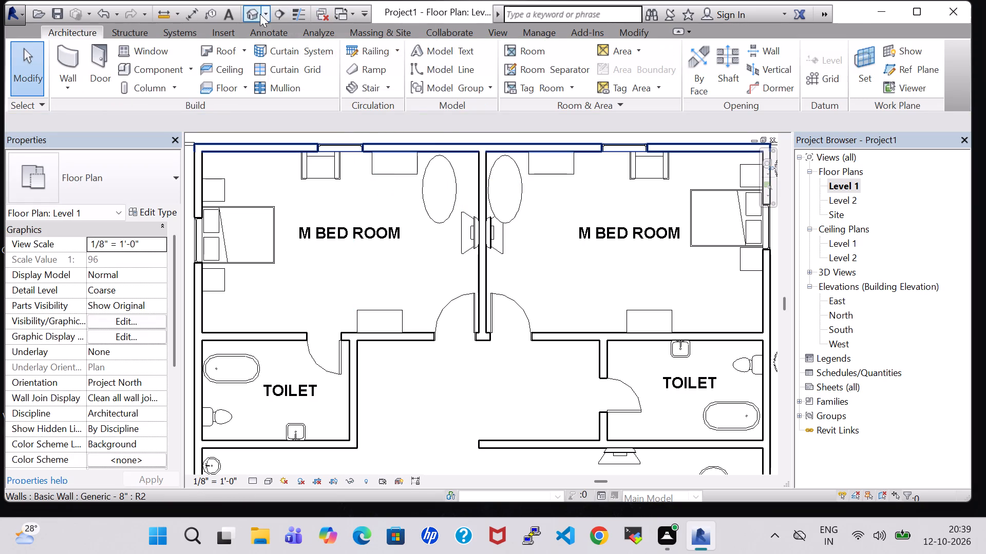
Examine the new elliptical table beside the mirror and TV stand in the east master bedroom in the 3D view.
click(257, 13)
scroll(466, 250, down, 2)
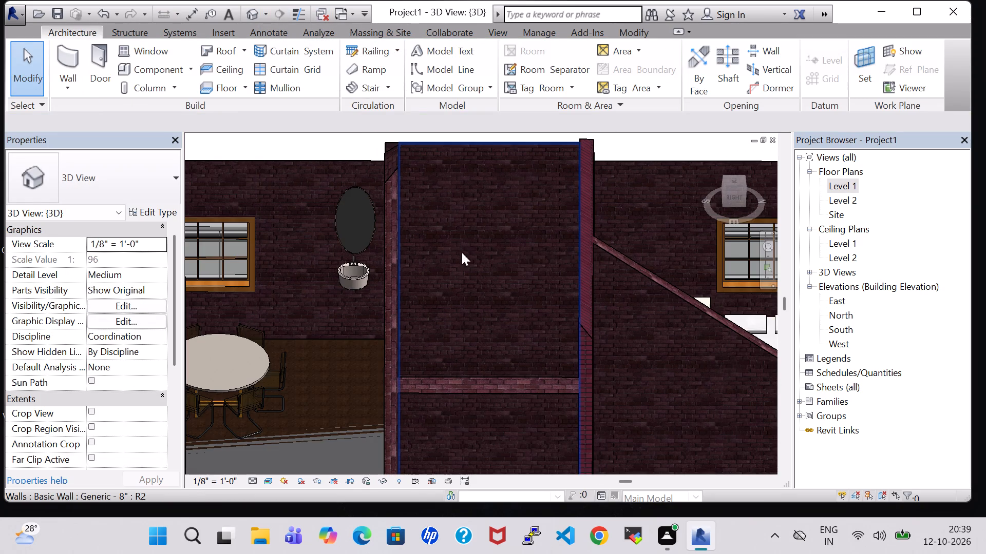
scroll(527, 312, down, 6)
middle_drag(580, 345, 560, 339)
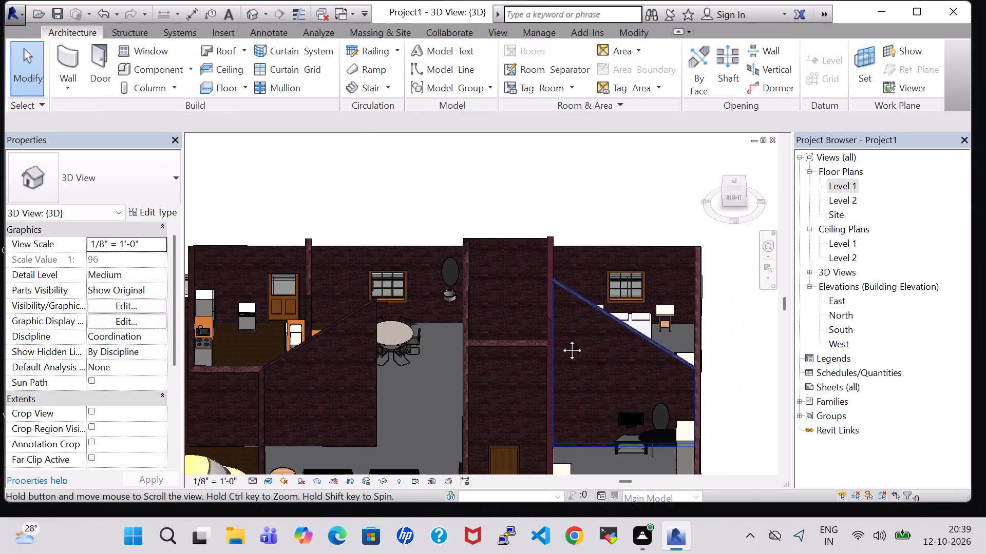
middle_drag(560, 339, 470, 301)
shift+middle_drag(625, 303, 638, 298)
shift+scroll(625, 303, down, 1)
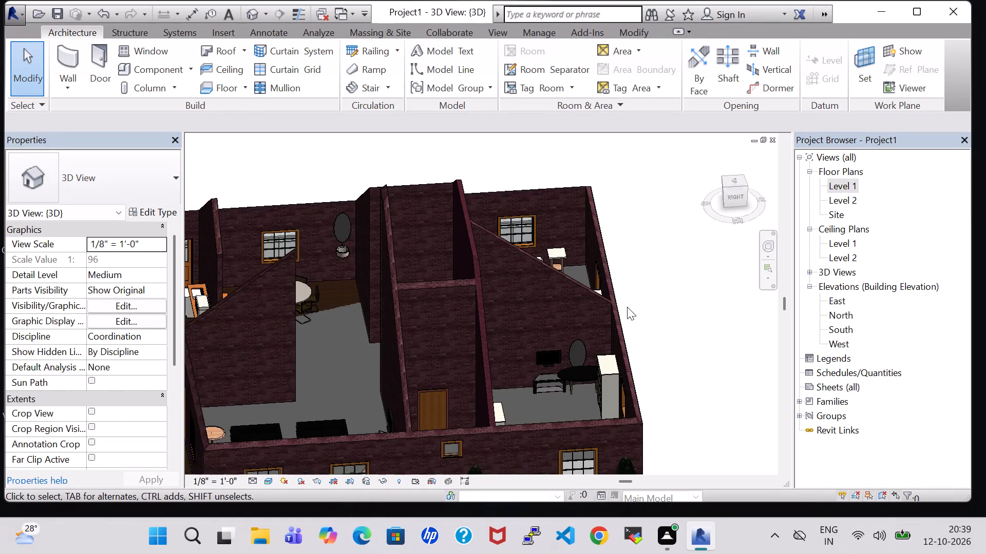
scroll(627, 307, up, 6)
middle_drag(624, 304, 611, 147)
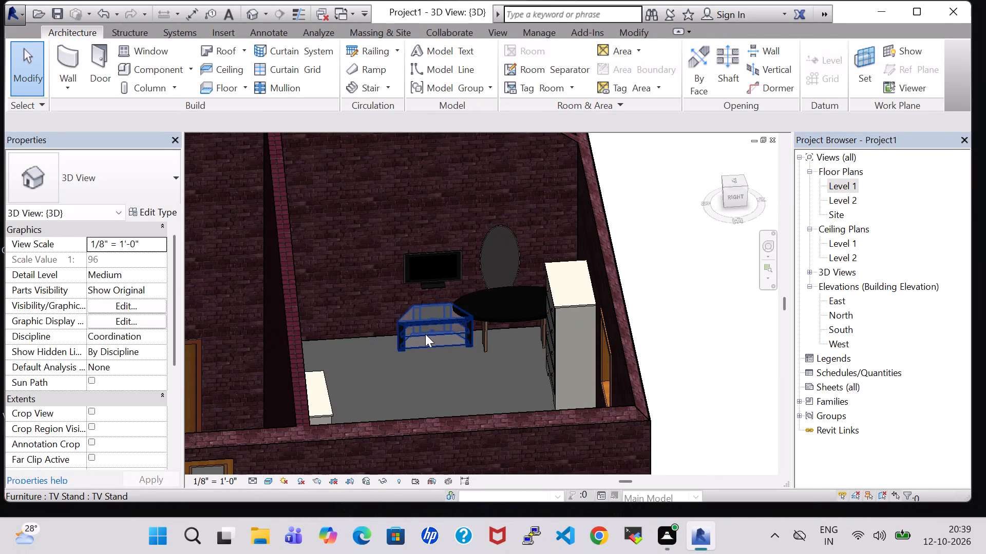
Nudge the TV stand in the east master bedroom south, away from the elliptical table, to about 9' 2" from the north wall.
click(425, 334)
key(Left)
key(Left)
key(Left)
key(Left)
key(Left)
key(Left)
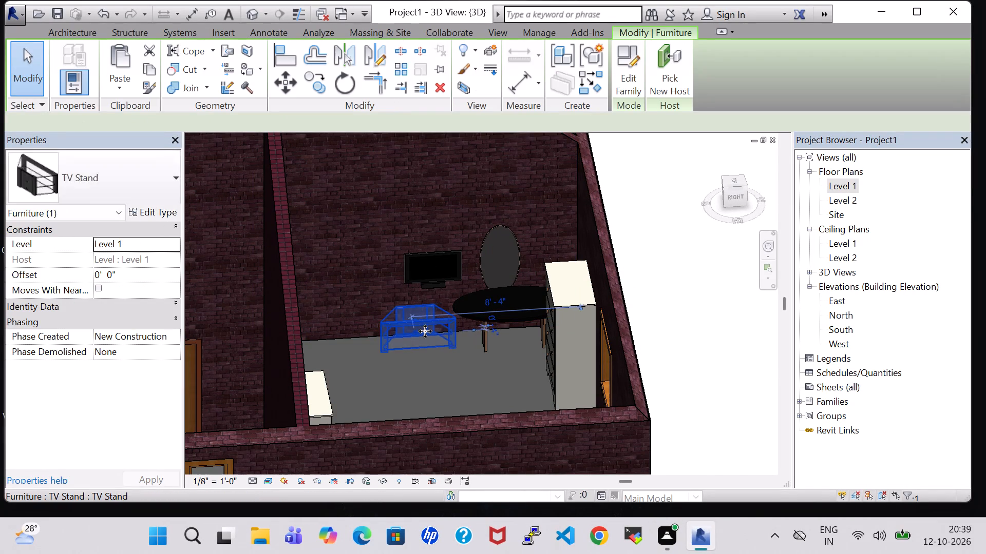
key(Left)
key(Left)
key(Left)
key(Left)
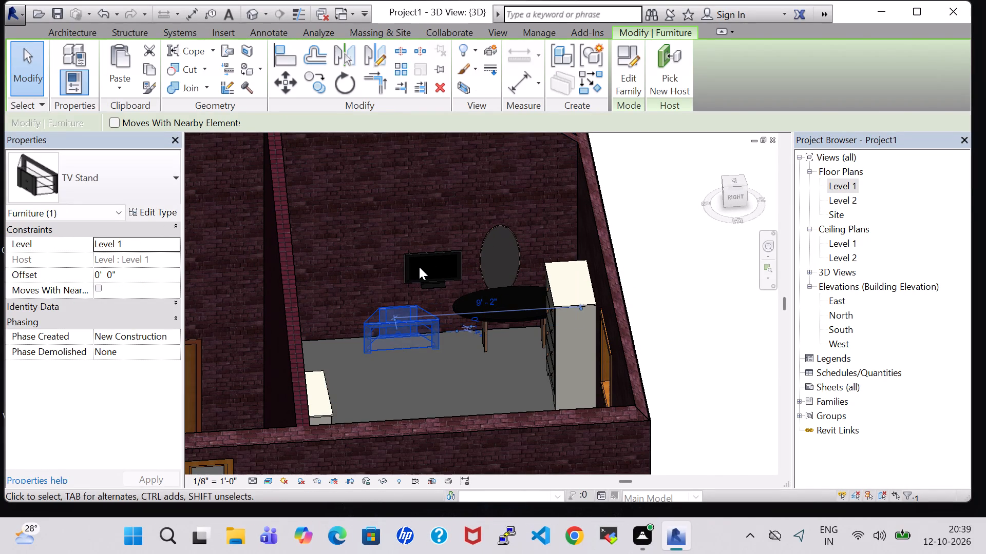
Nudge the 32" flat-screen TV in the east master bedroom south, above its stand, to about 9' 4" from the north wall.
click(419, 267)
click(425, 258)
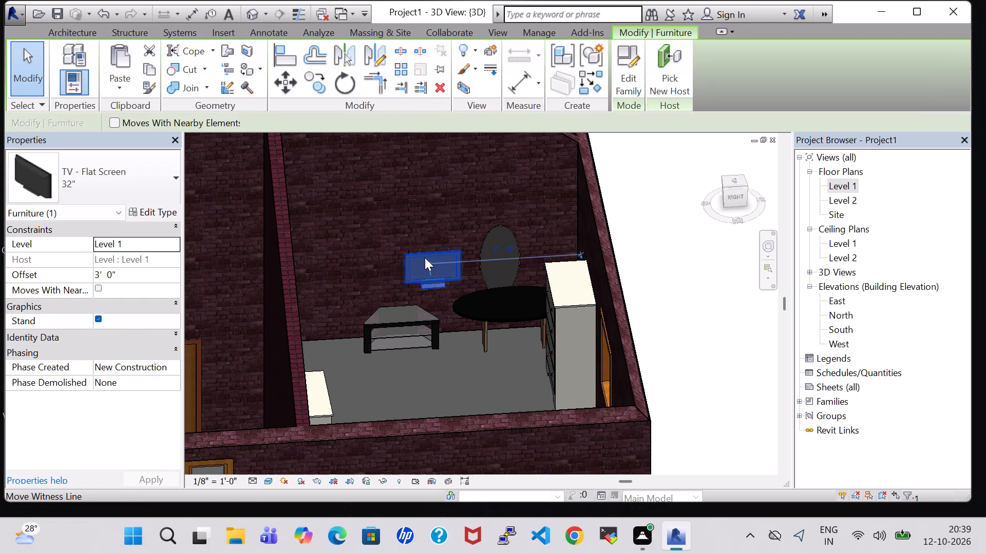
key(Left)
key(Left)
key(Left)
key(Left)
key(Left)
key(Left)
key(Left)
key(Left)
key(Left)
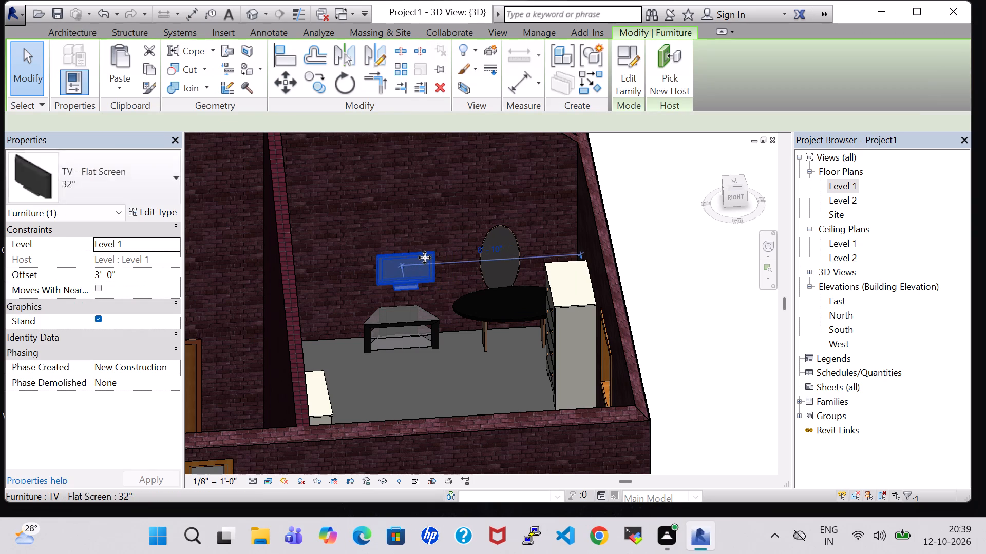
key(Left)
key(Left)
key(Left)
key(Left)
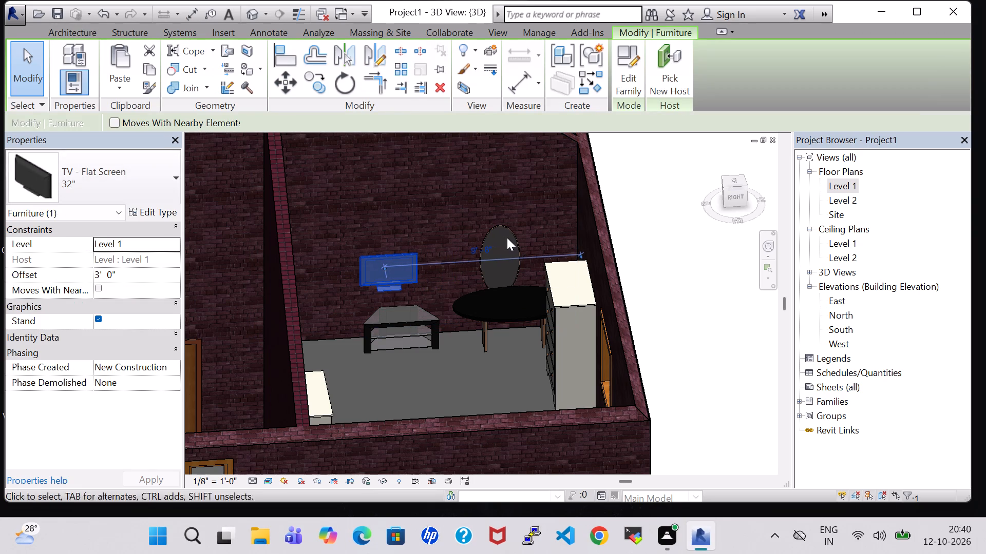
Raise the elliptical mirror above the east master bedroom's table to an elevation of 3' 6".
click(504, 233)
key(Up)
key(Up)
key(Up)
key(Up)
key(Up)
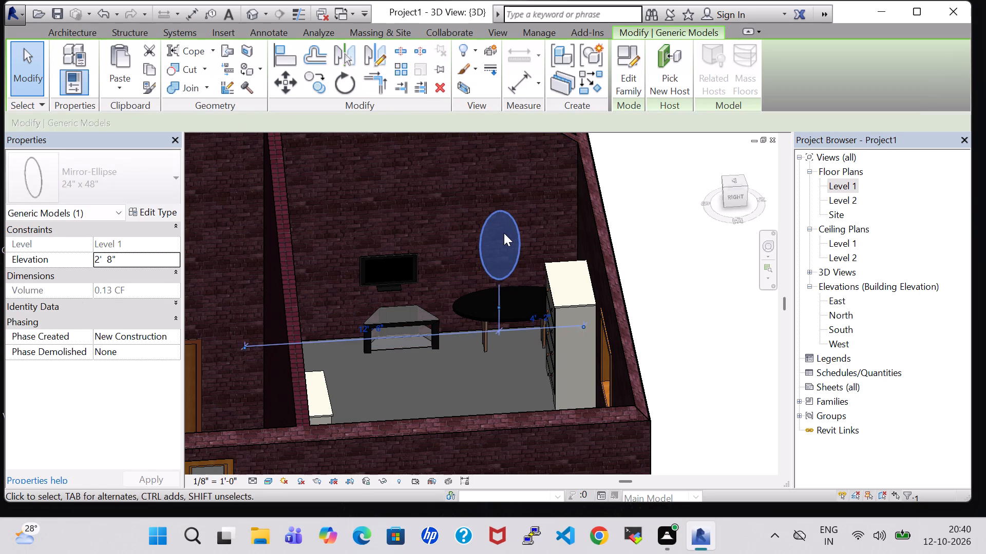
key(Up)
key(Up)
key(Up)
key(Up)
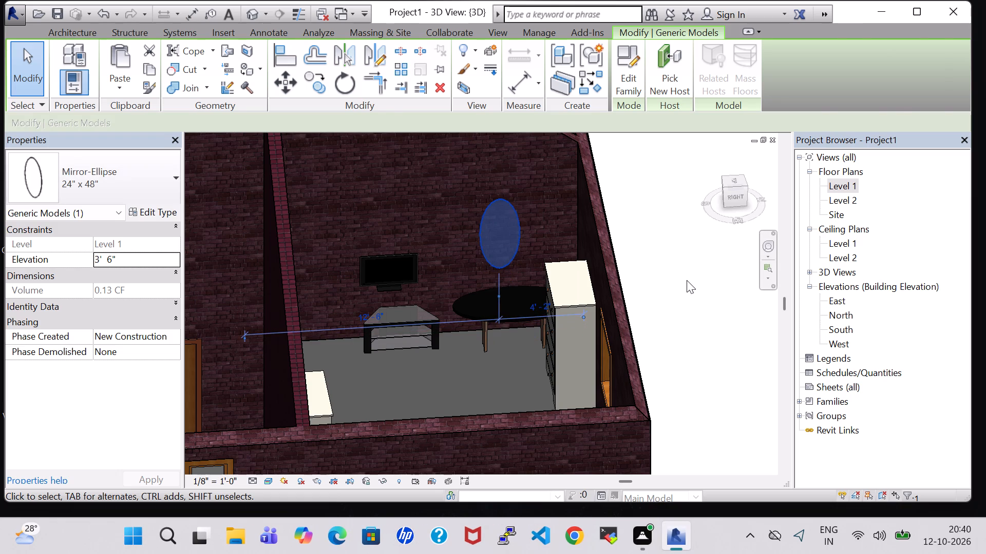
click(687, 280)
In the west master bedroom, nudge the TV stand south along the shared wall, clear of the elliptical table.
scroll(649, 280, down, 1)
middle_drag(652, 245, 660, 511)
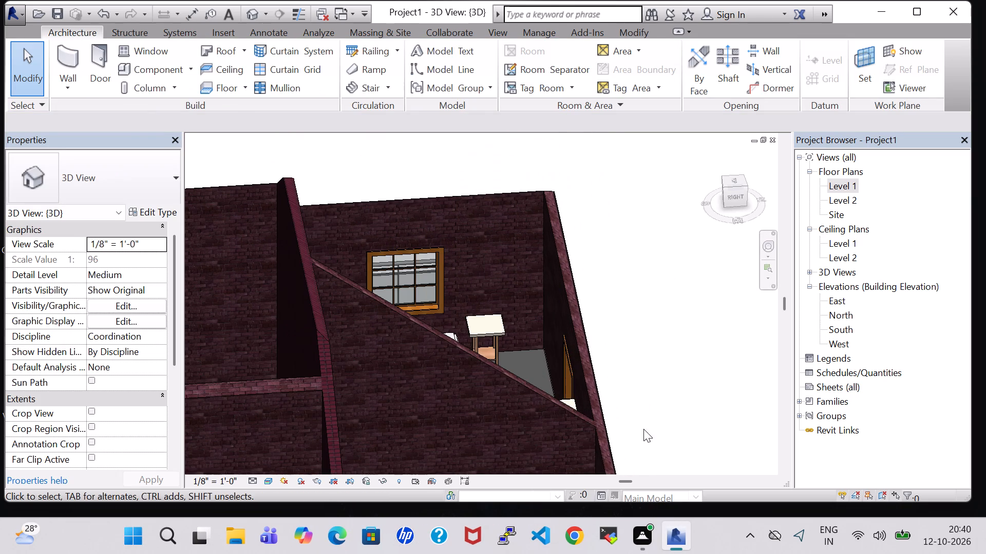
shift+middle_drag(641, 390, 560, 409)
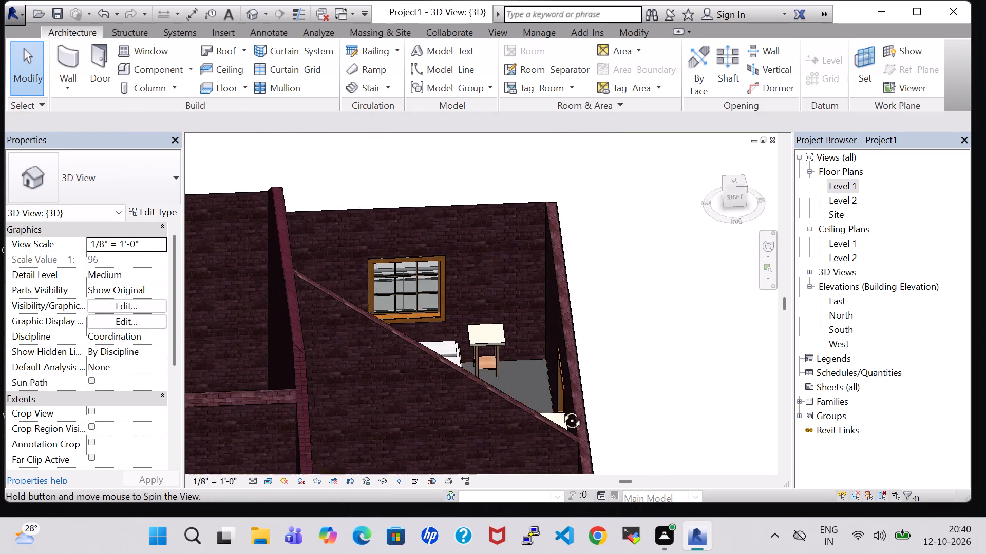
shift+middle_drag(560, 409, 480, 421)
middle_drag(256, 328, 690, 296)
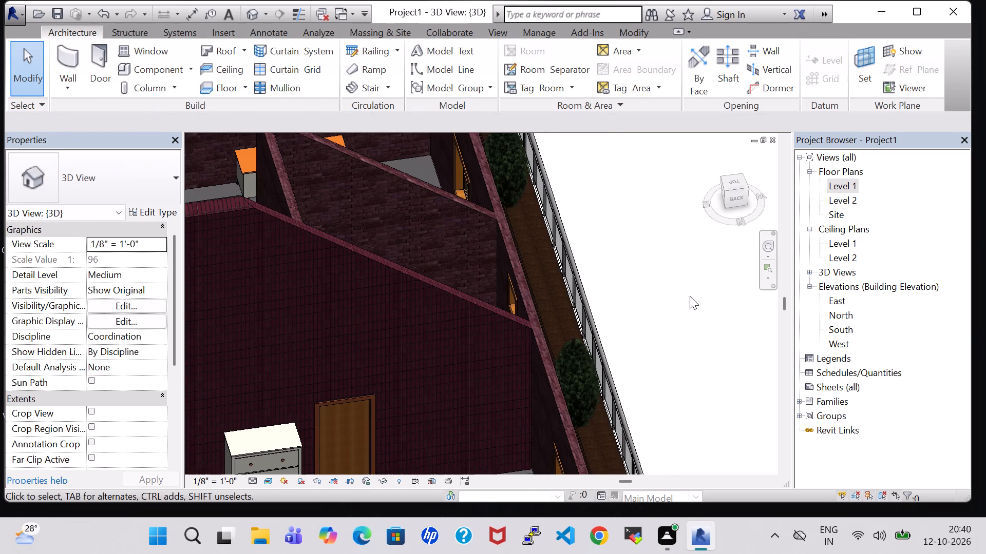
shift+middle_drag(700, 351, 527, 339)
middle_drag(331, 165, 509, 256)
middle_drag(509, 256, 526, 260)
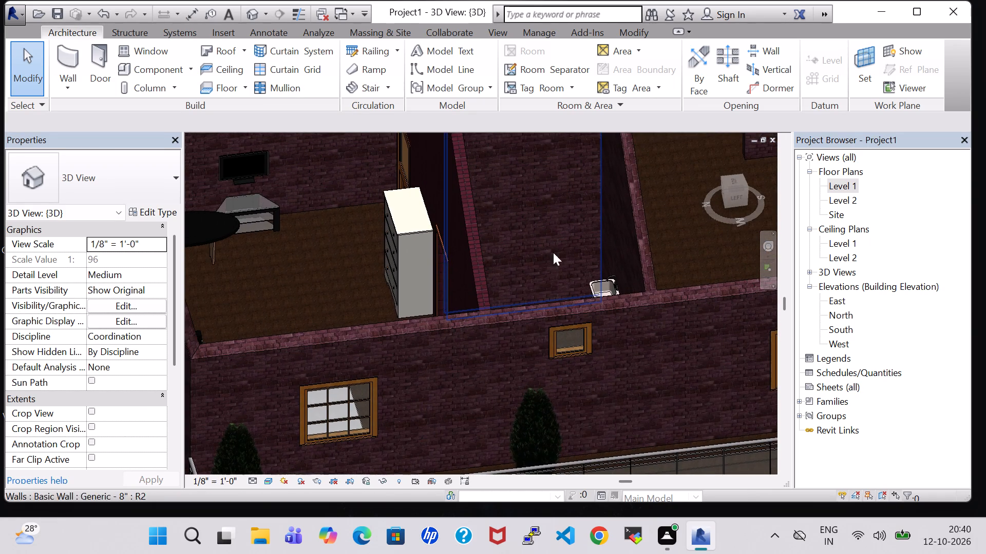
middle_drag(266, 242, 361, 249)
click(365, 234)
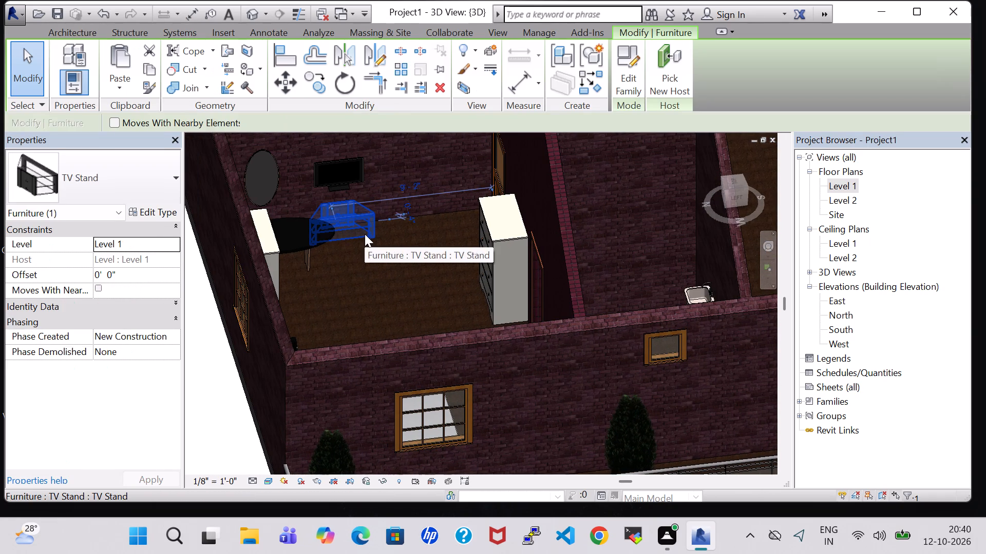
key(Right)
key(Right)
key(Right)
key(Right)
key(Right)
key(Right)
key(Right)
key(Right)
key(Right)
key(Right)
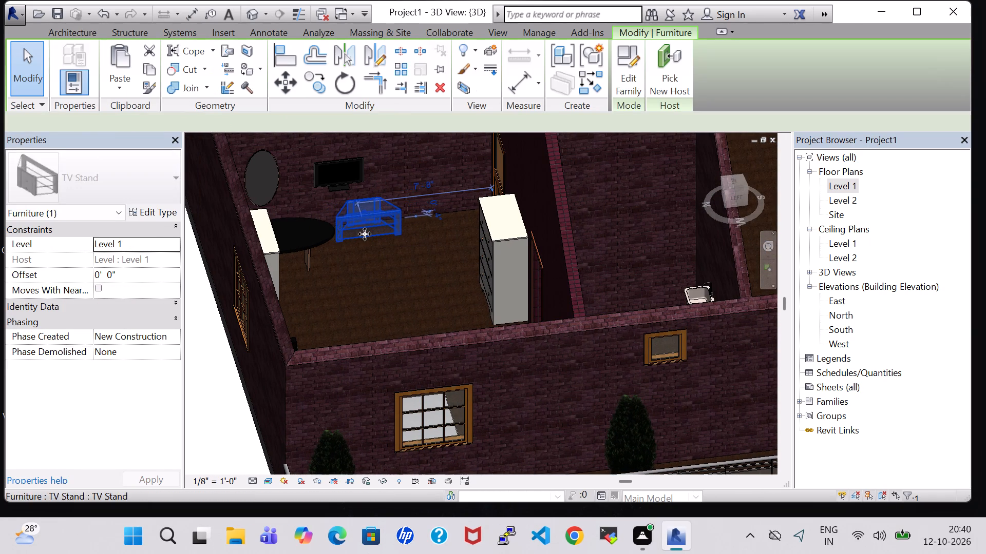
key(Right)
key(Right)
key(Right)
key(Right)
key(Right)
key(Right)
key(Right)
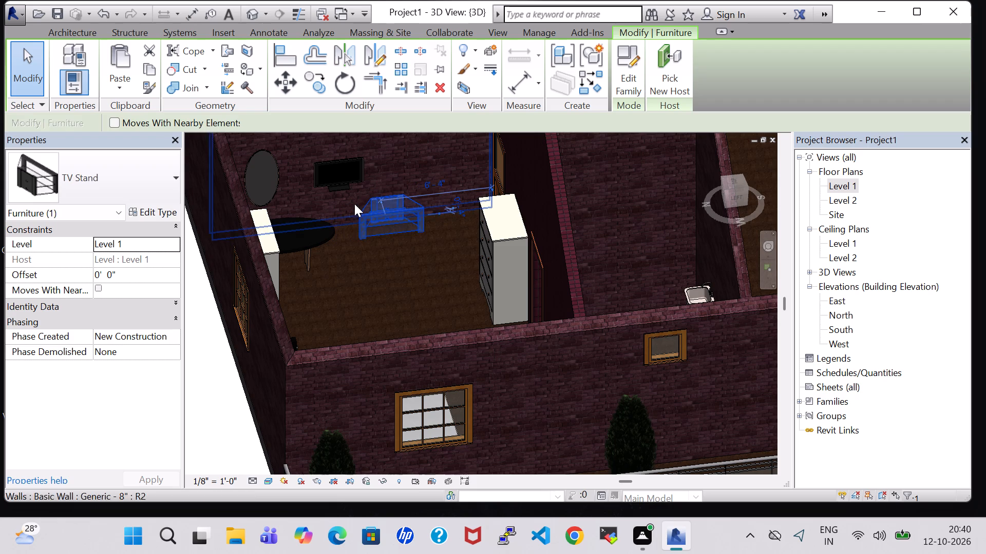
Nudge the west master bedroom's 32" flat-screen TV south along the shared wall so it sits roughly above its stand.
click(346, 183)
key(Right)
key(Right)
key(Right)
key(Right)
key(Right)
key(Right)
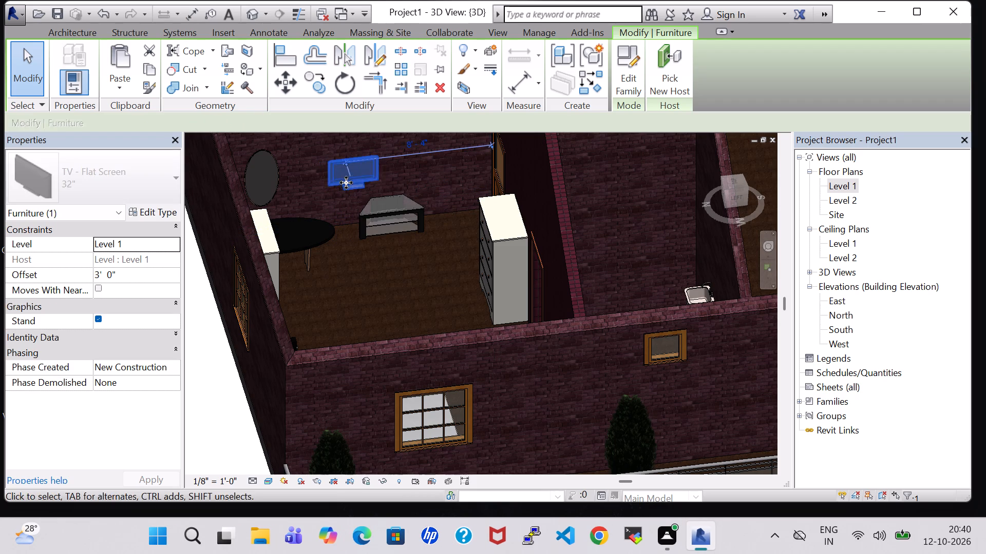
key(Right)
key(Right)
key(Right)
key(Right)
key(Right)
key(Right)
key(Right)
key(Right)
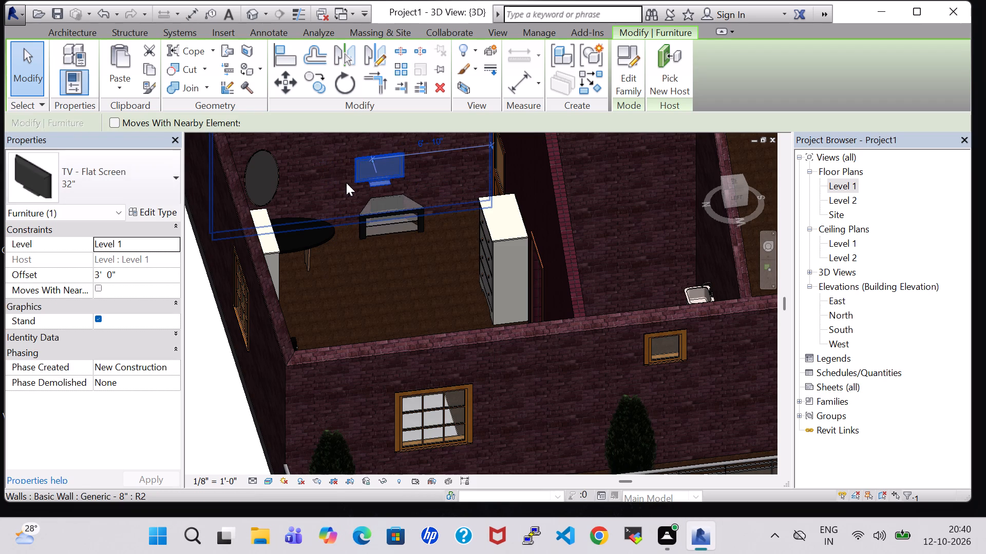
Nudge the elliptical table in the west master bedroom about 1' east, closer to the mirror on the shared wall.
shift+middle_drag(411, 278, 383, 252)
shift+middle_click(383, 252)
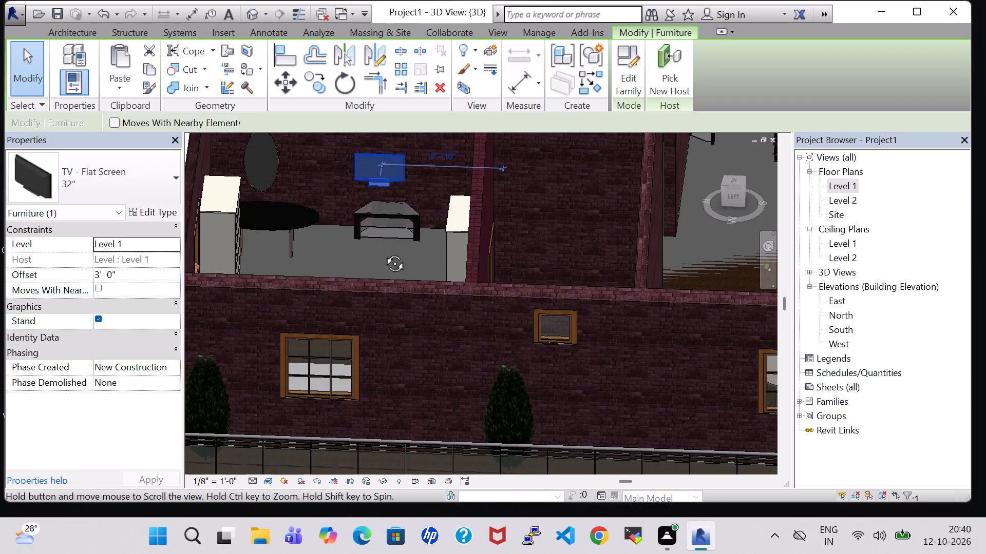
shift+middle_click(343, 265)
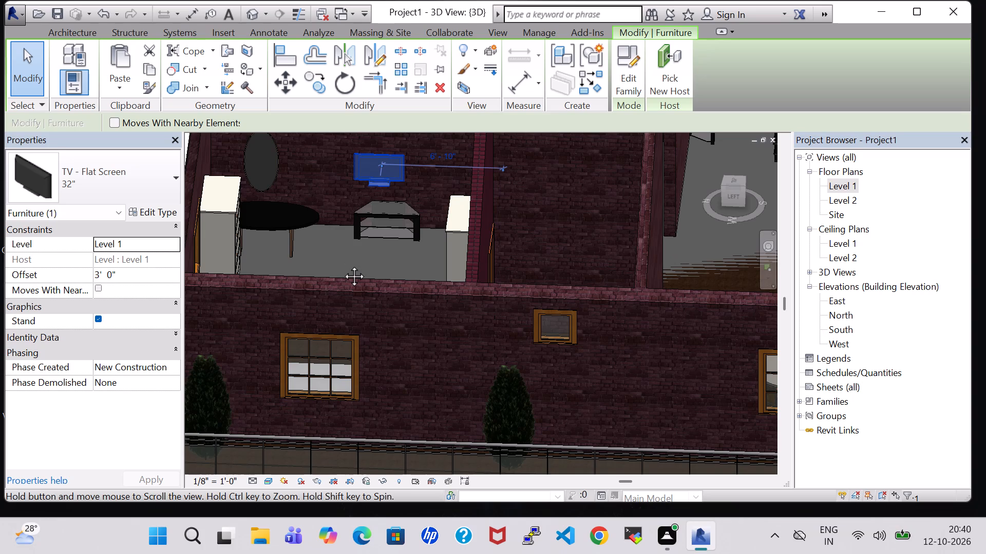
shift+middle_drag(334, 250, 321, 311)
shift+scroll(321, 287, down, 1)
middle_drag(289, 273, 325, 323)
shift+middle_drag(325, 323, 334, 390)
shift+scroll(325, 328, down, 1)
click(320, 265)
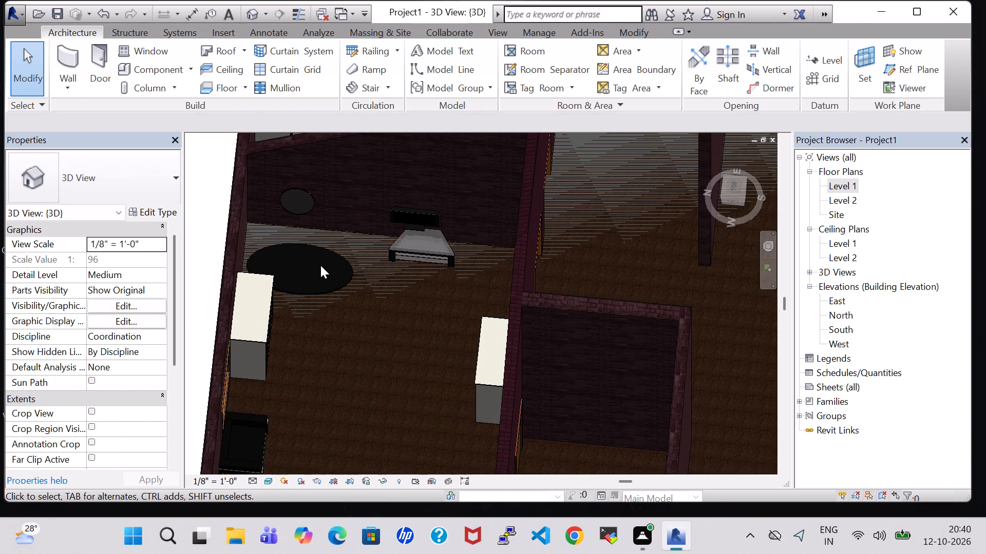
click(318, 252)
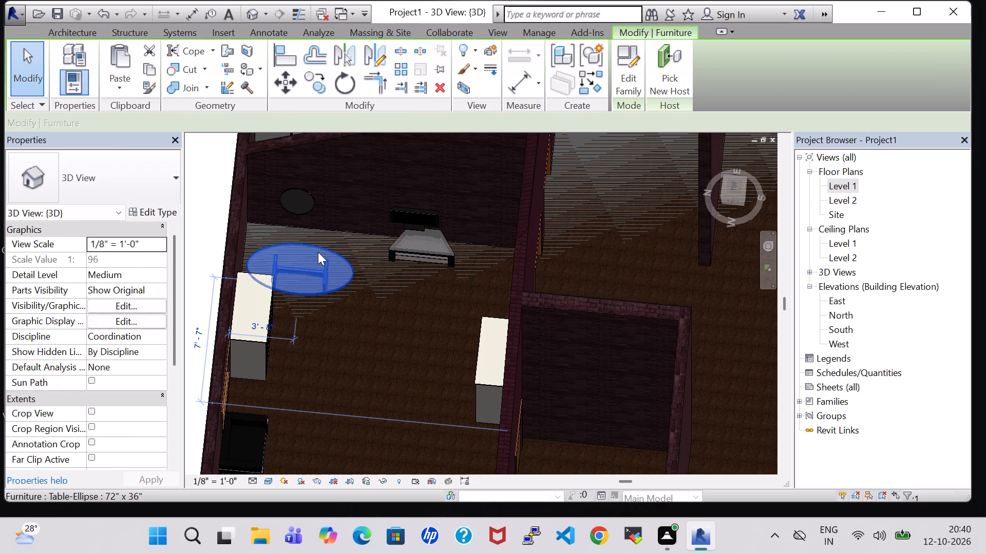
key(Up)
key(Up)
key(Up)
key(Up)
key(Up)
key(Up)
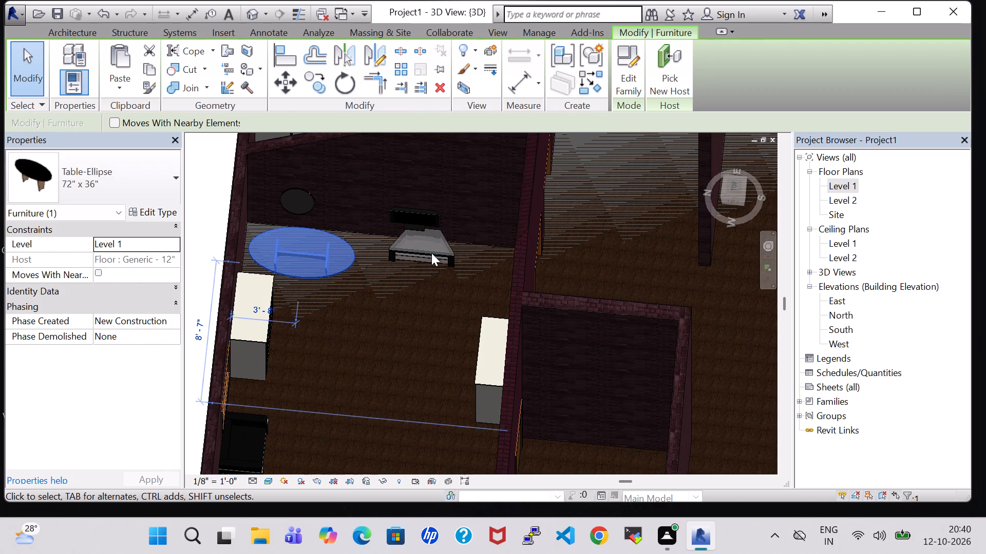
click(200, 202)
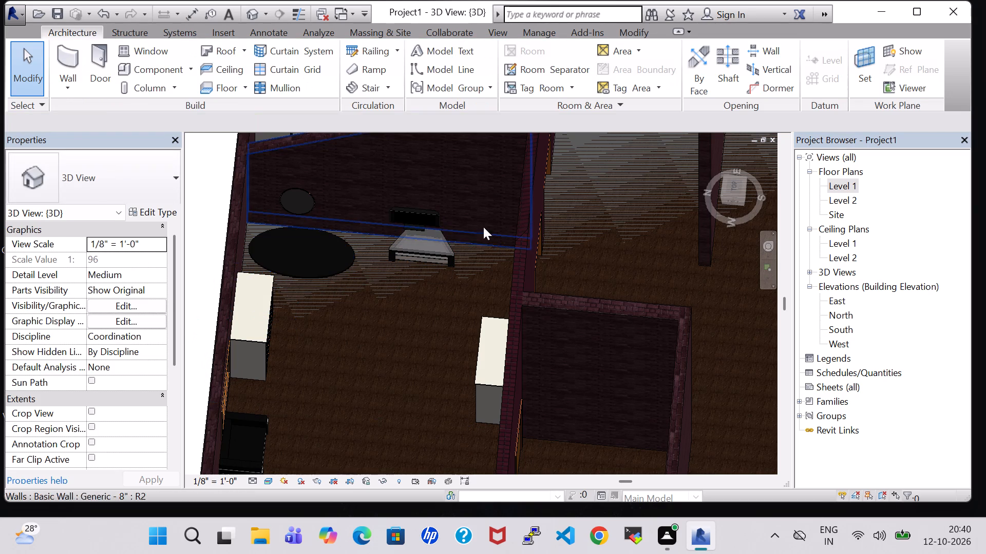
In the Level 1 floor plan, nudge the east master bedroom's TV south to about 9' 6" from the north wall.
shift+middle_drag(345, 348, 351, 309)
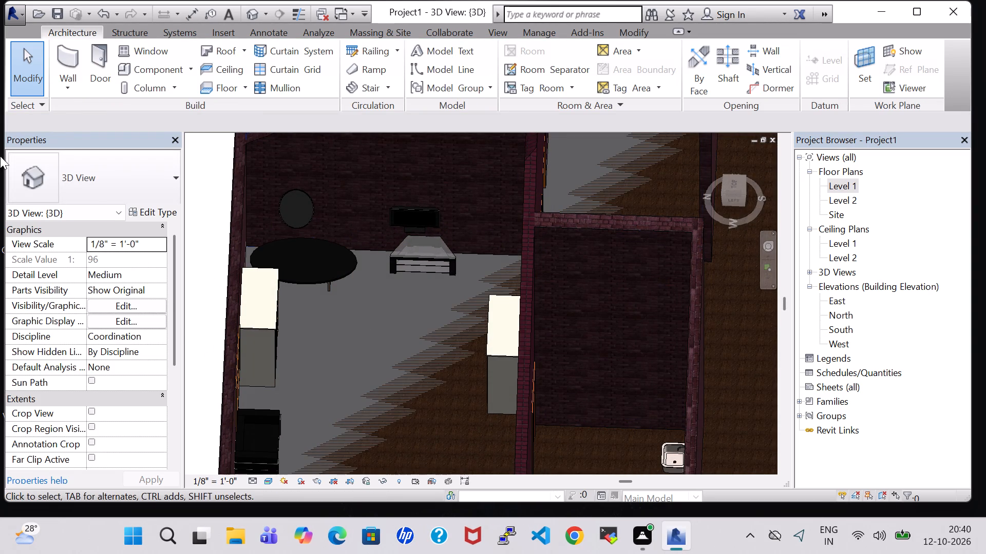
double_click(838, 187)
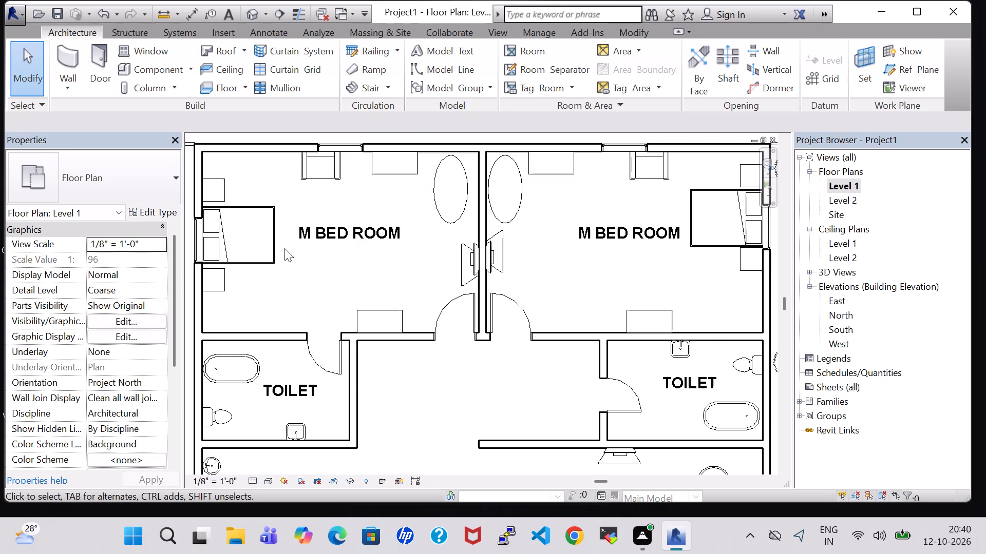
scroll(283, 265, down, 5)
scroll(685, 300, down, 2)
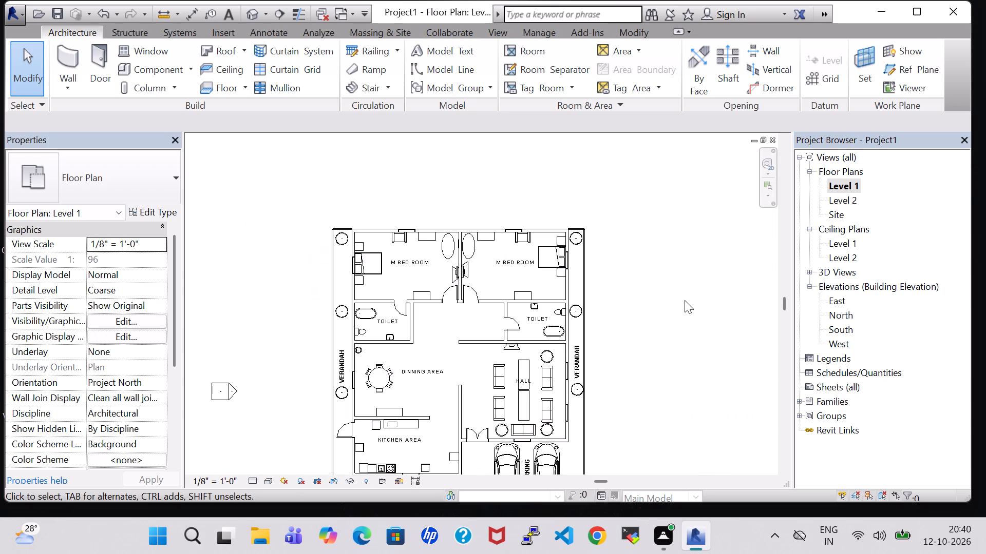
middle_drag(682, 300, 637, 285)
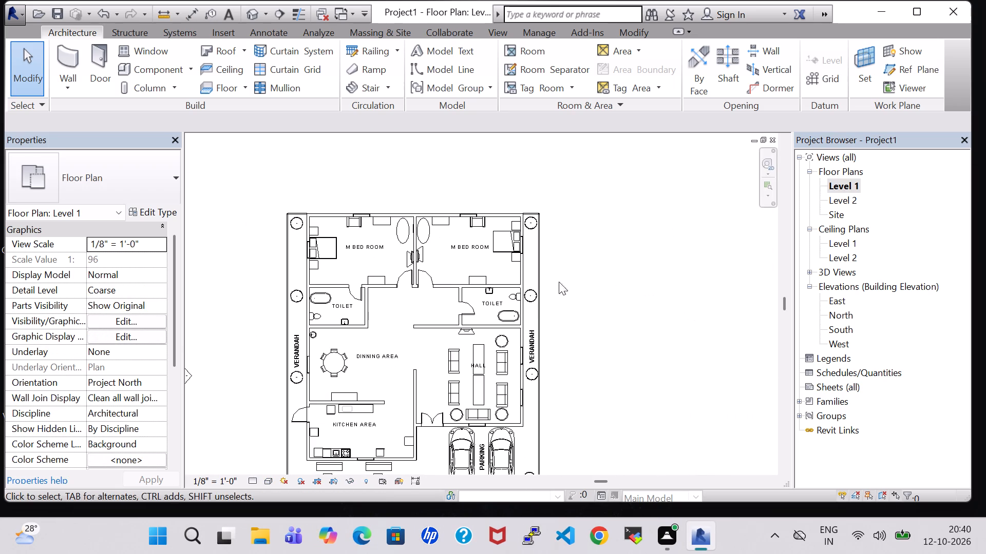
scroll(395, 250, up, 10)
click(484, 276)
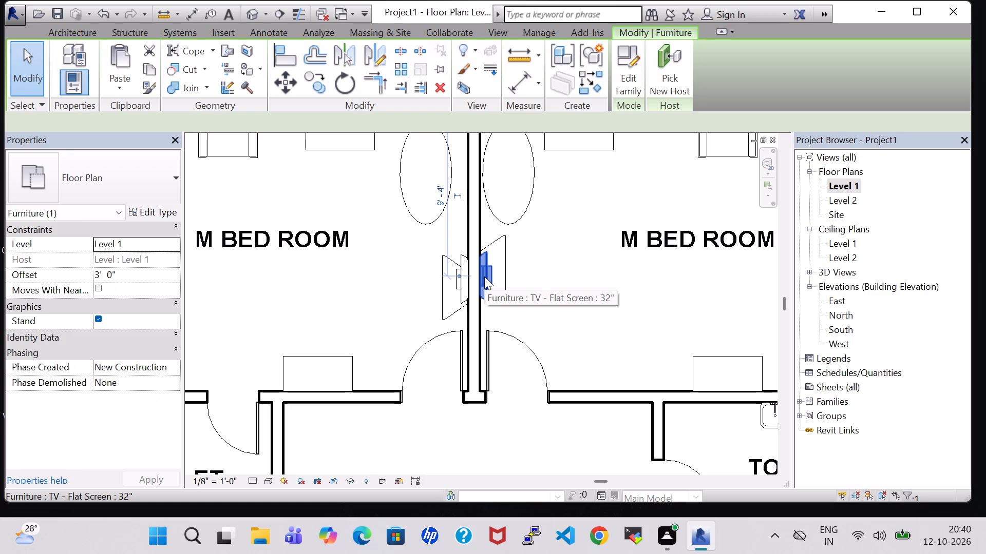
key(Down)
Nudge the east master bedroom's TV stand south, in line with its TV, to about 9' 10" from the north wall.
click(501, 285)
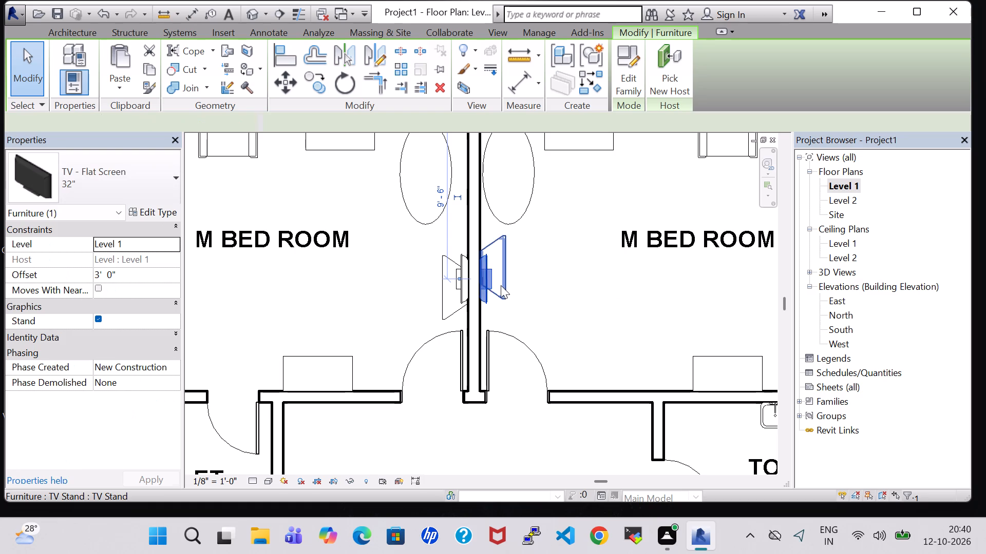
key(Down)
key(Down)
key(Down)
key(Down)
key(Down)
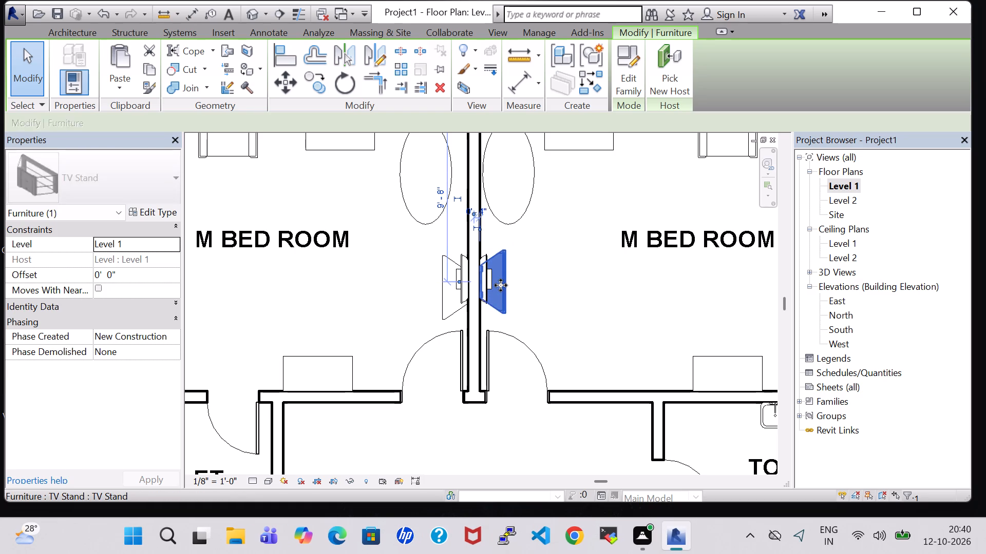
key(Down)
Nudge the night stand south of the west master bedroom's bed to about 13' 8" from the north wall.
scroll(582, 286, down, 5)
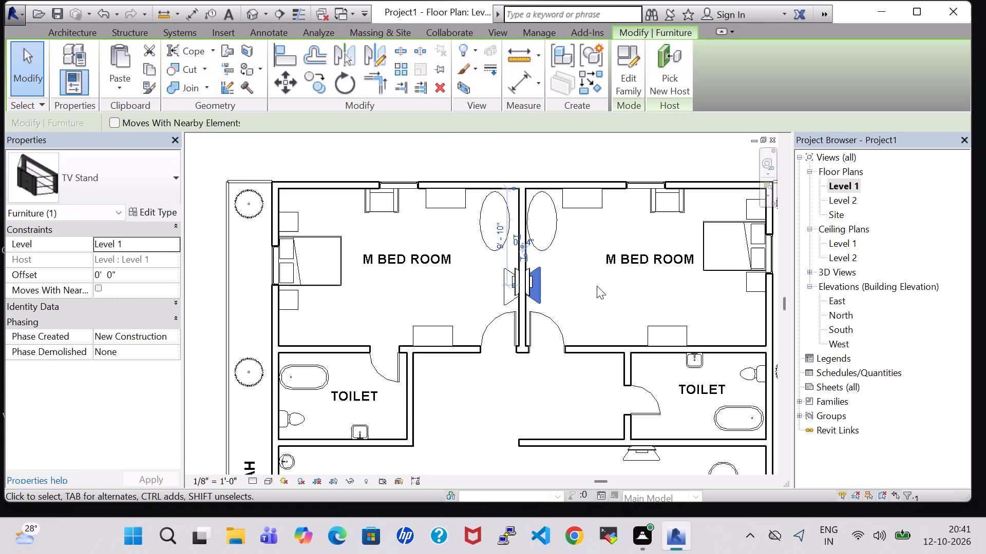
middle_drag(609, 286, 577, 285)
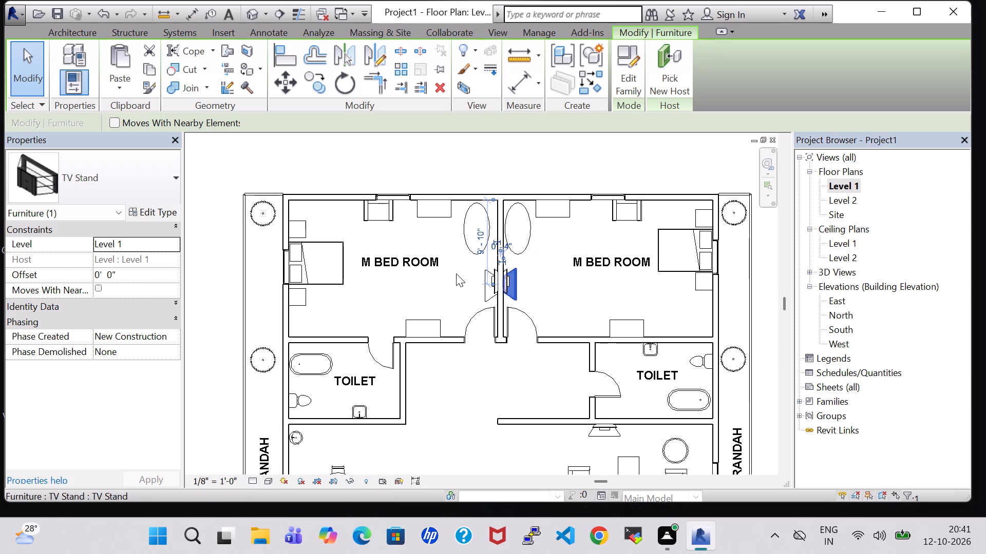
click(304, 299)
key(Down)
key(Down)
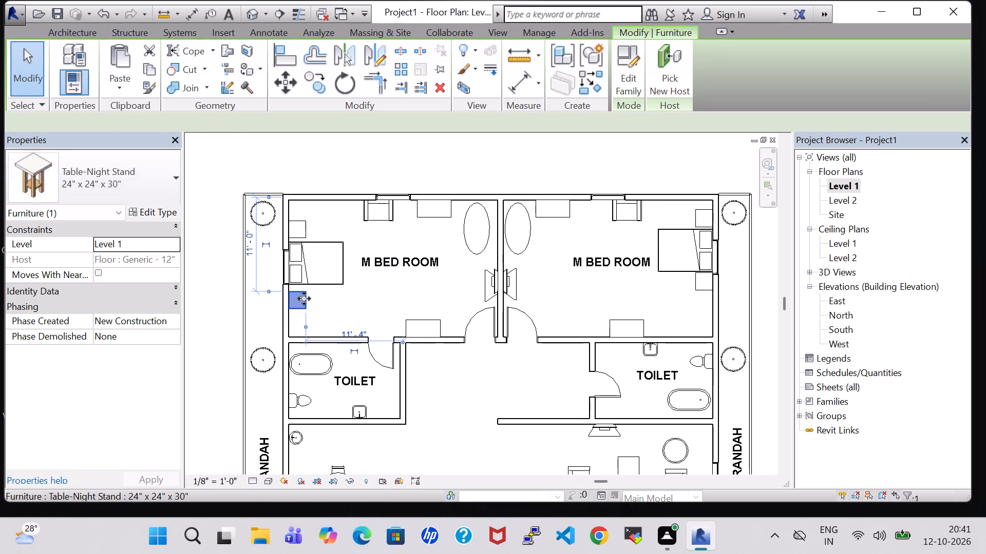
key(Down)
key(Down)
key(Down)
key(Down)
key(Down)
key(Down)
key(Down)
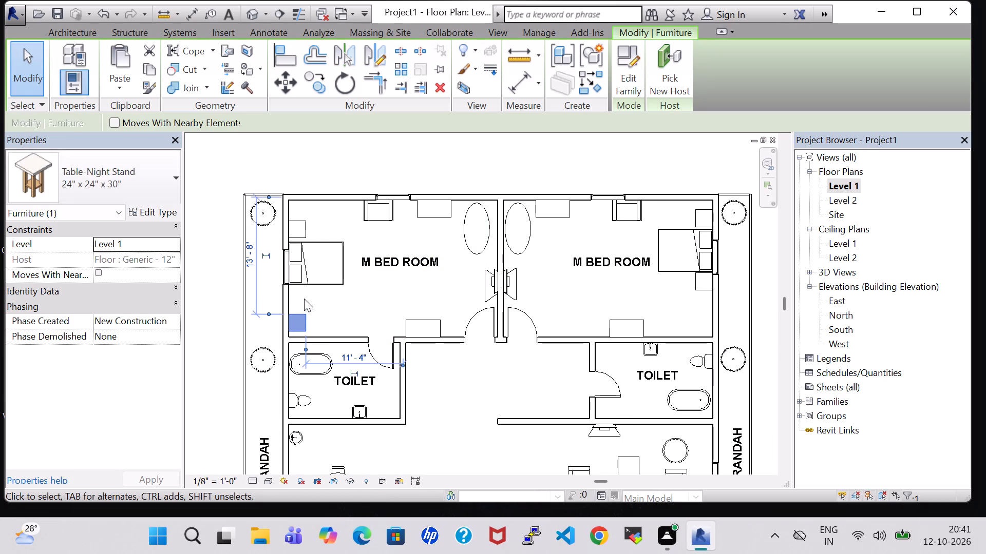
Nudge the queen bed in the west master bedroom south, beside the moved night stand, to about 8' 2 1/2" from the north wall.
click(330, 244)
key(Down)
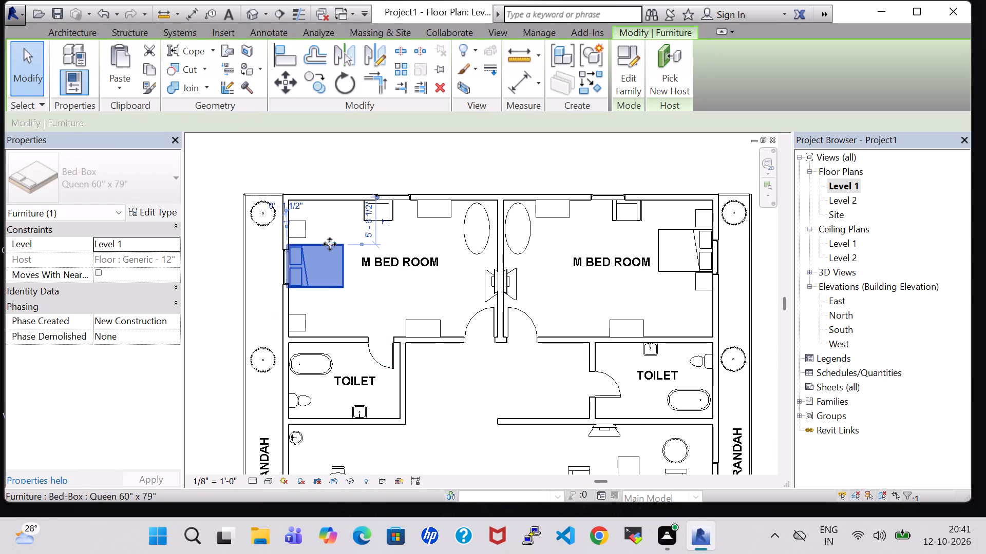
key(Down)
key(Down)
key(Down)
key(Down)
key(Down)
key(Down)
key(Down)
key(Down)
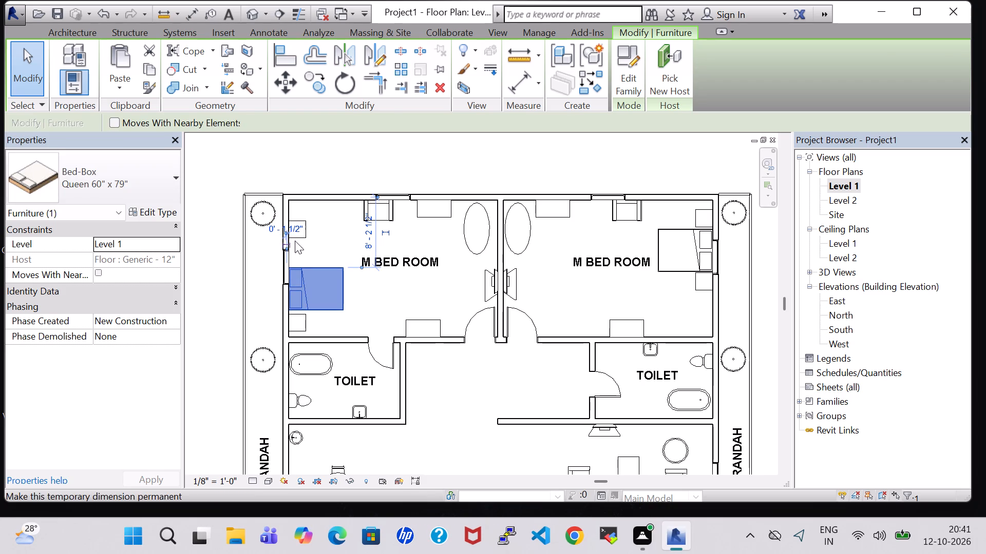
Nudge the night stand north of the west master bedroom's bed south to about 5' 9" from the north wall.
click(320, 242)
click(296, 233)
key(Down)
key(Down)
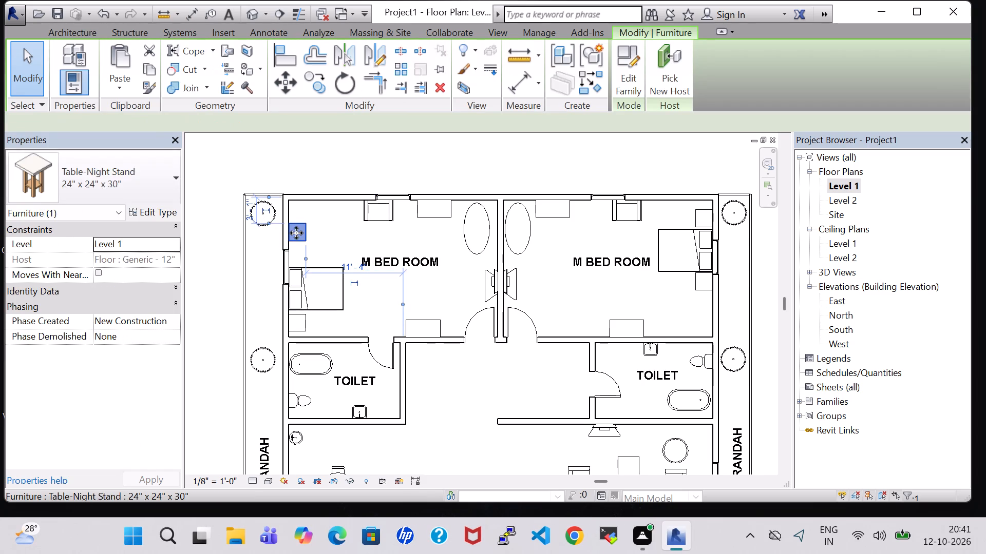
key(Down)
key(Down)
key(Down)
key(Down)
key(Down)
key(Down)
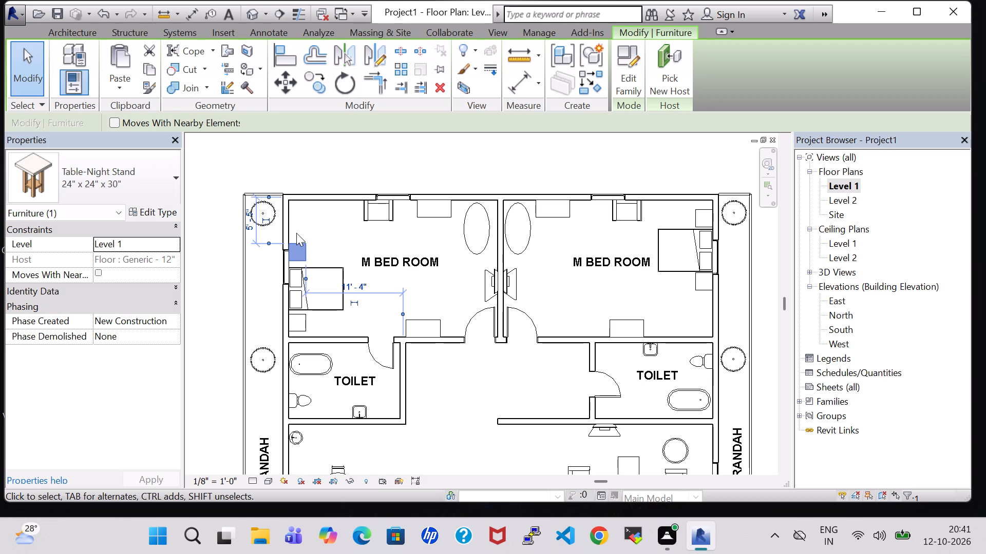
key(Down)
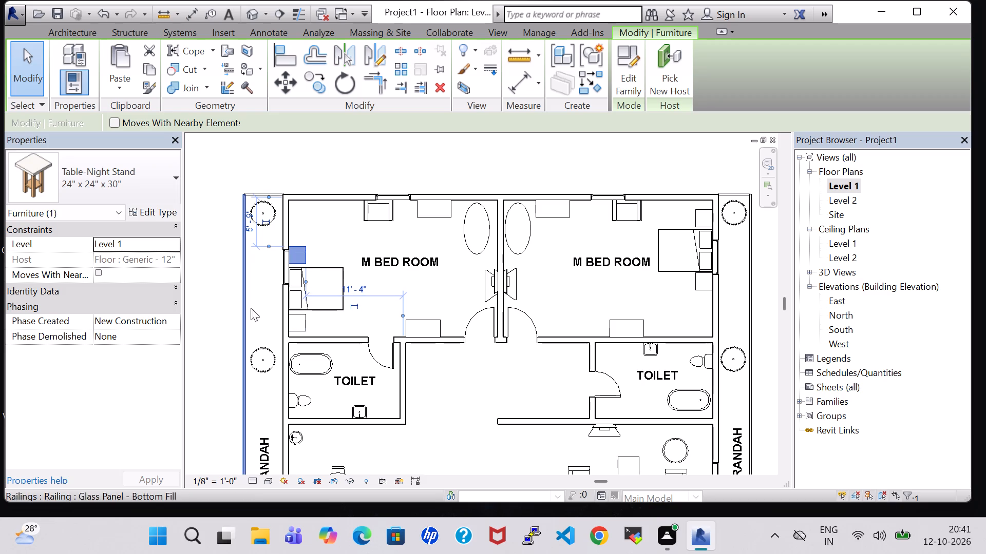
Nudge the night stand south of the east master bedroom's bed to about 12' 6" from the north wall.
click(709, 284)
click(683, 311)
click(701, 285)
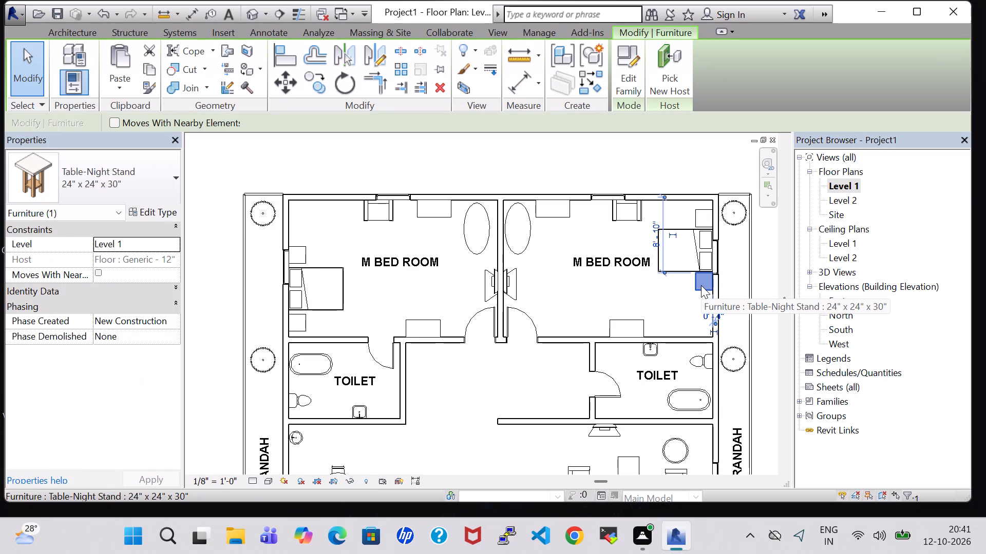
key(Down)
key(Down)
key(Down)
key(Down)
key(Down)
key(Down)
key(Down)
key(Down)
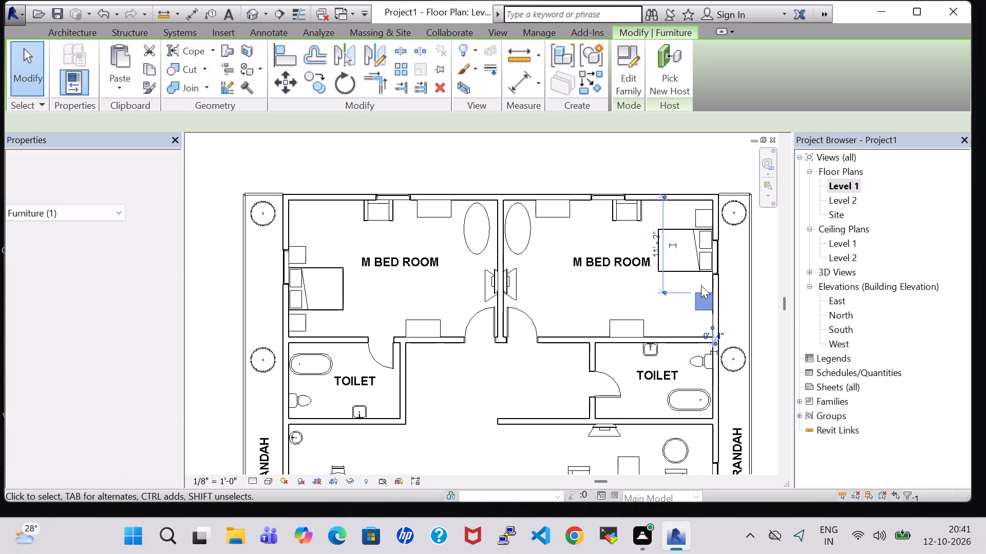
key(Down)
key(Down)
key(Down)
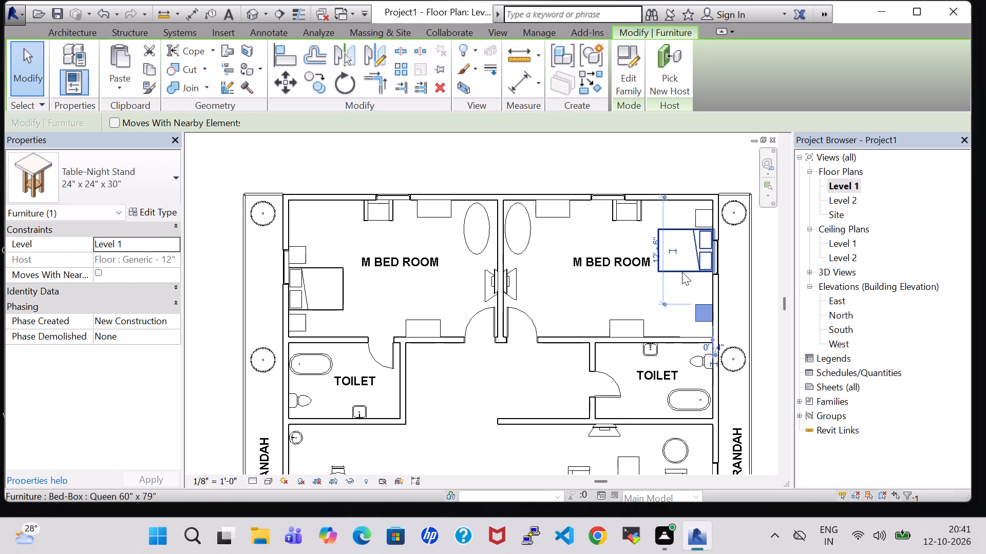
Nudge the east master bedroom's queen bed south, beside the moved night stand, to about 13' 9 1/2" from the toilet's south wall.
click(678, 270)
key(Down)
key(Down)
key(Down)
key(Down)
key(Down)
key(Down)
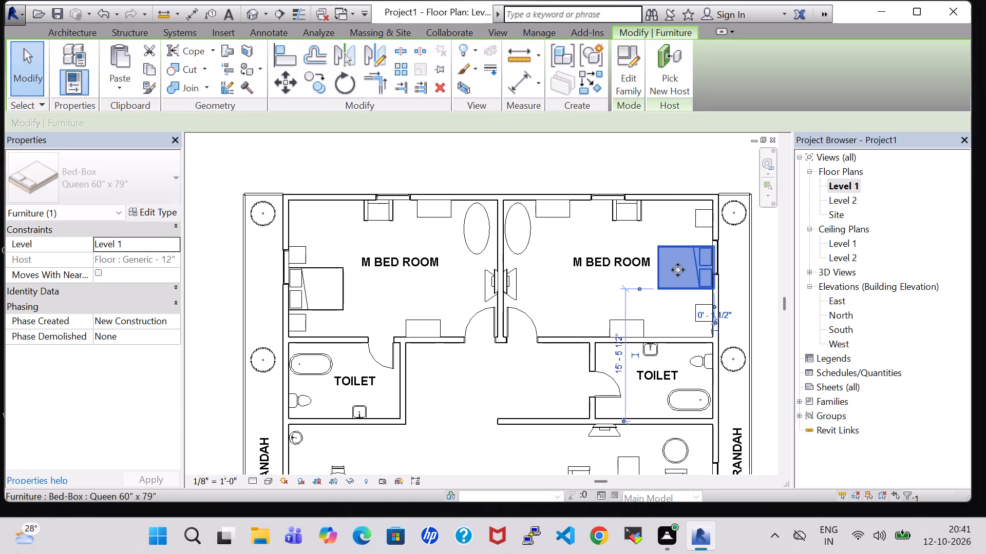
key(Down)
key(Down)
key(Down)
key(Down)
key(Down)
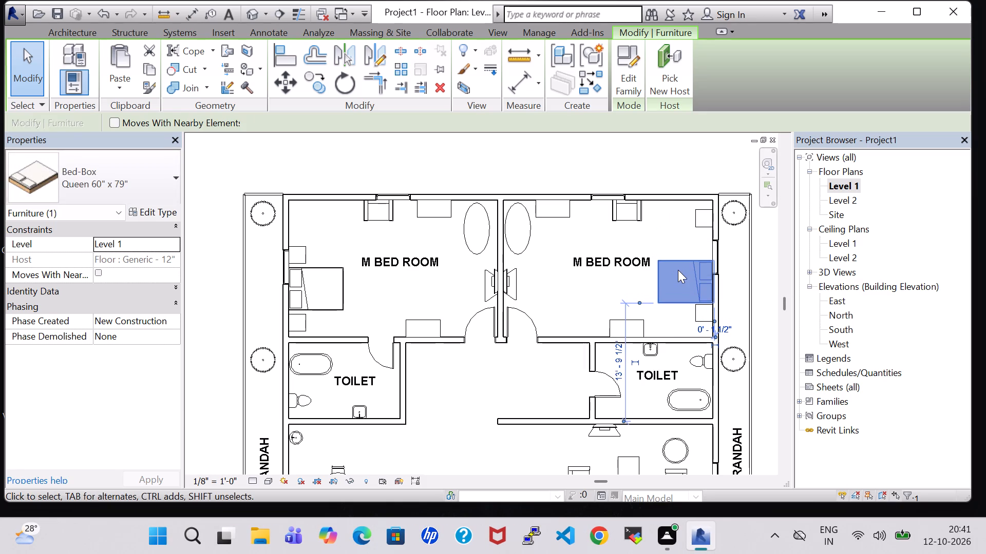
Nudge the night stand north of the east master bedroom's bed south until it sits close beside the moved bed.
click(704, 208)
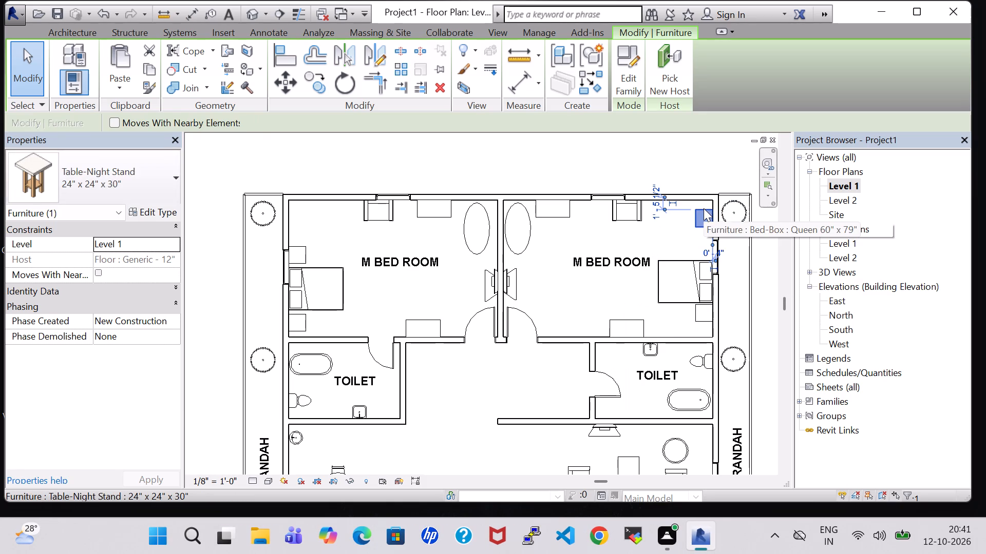
key(Down)
key(Down)
key(Down)
key(Down)
key(Down)
key(Down)
key(Down)
key(Down)
key(Down)
key(Down)
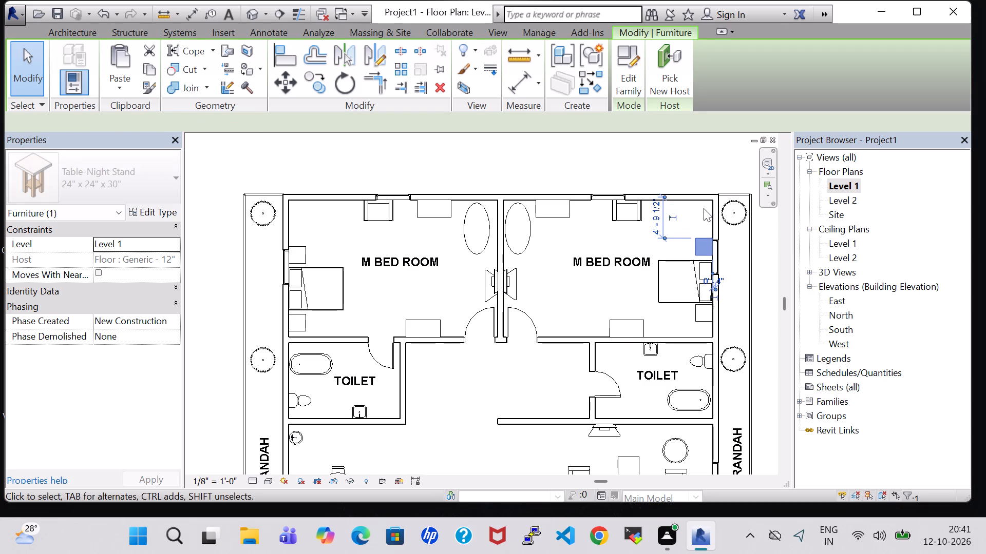
key(Down)
scroll(608, 243, down, 1)
click(594, 160)
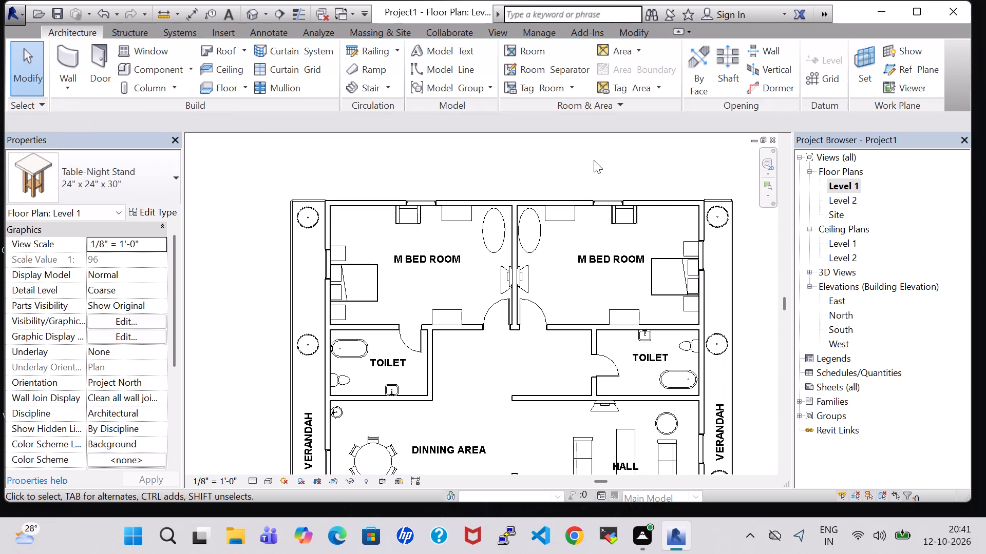
In the 3D view, change the west master bedroom's flat-screen TV to the 50" type.
click(249, 10)
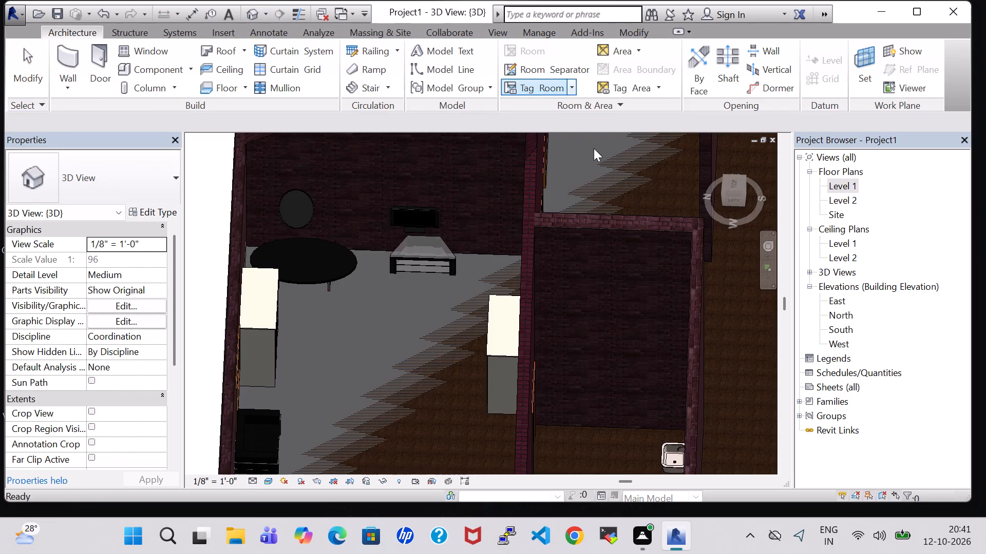
scroll(644, 234, down, 2)
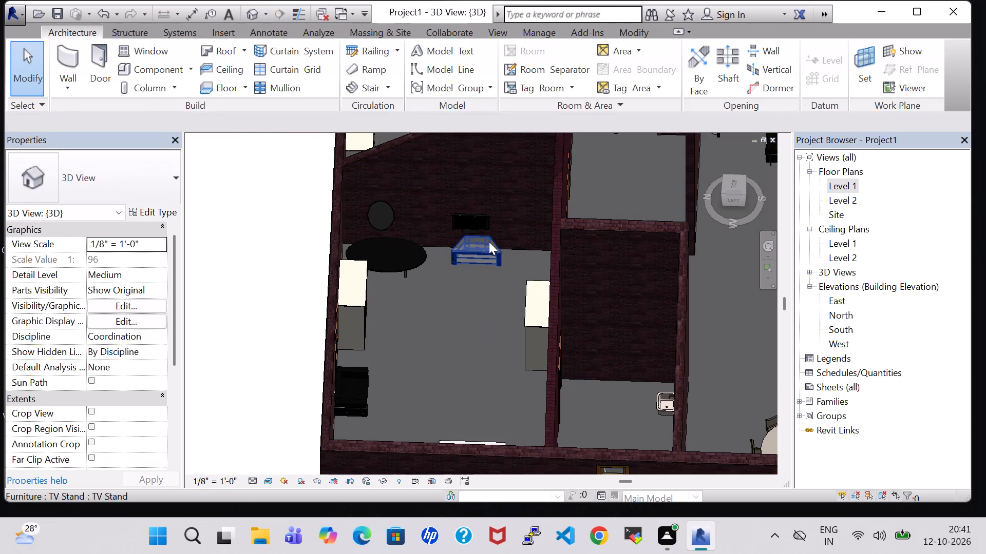
shift+middle_drag(495, 228, 498, 241)
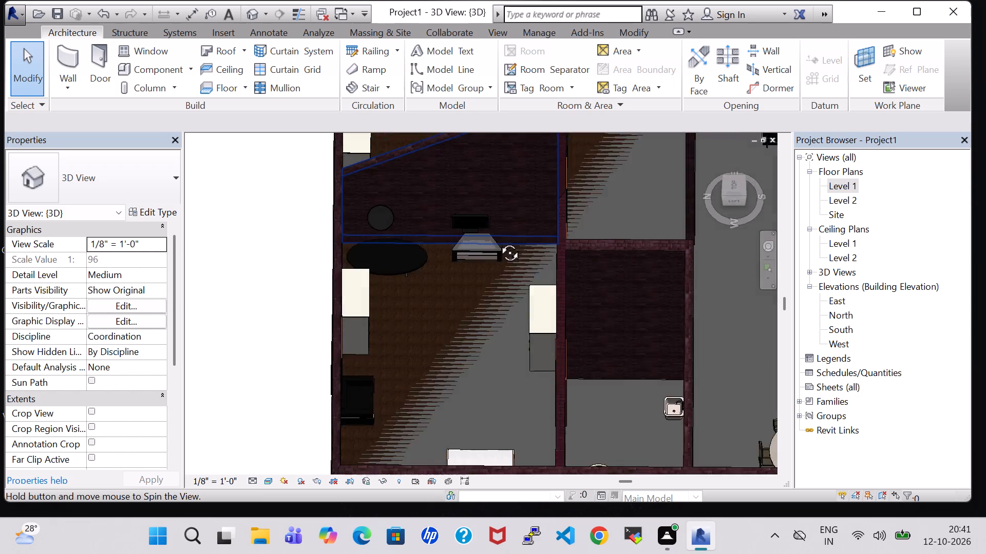
shift+middle_drag(498, 241, 517, 161)
shift+middle_drag(510, 156, 492, 149)
click(483, 215)
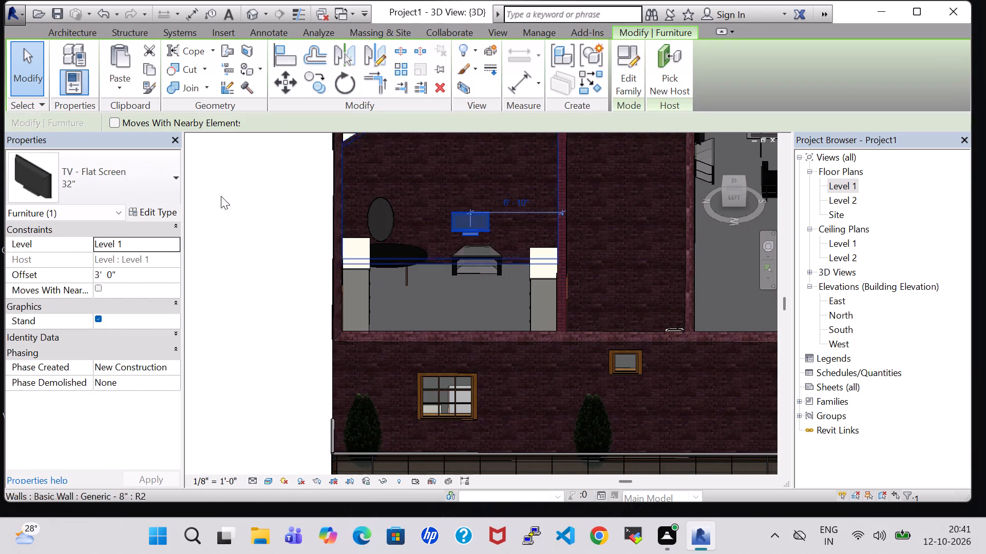
click(113, 190)
scroll(44, 384, down, 1)
click(47, 397)
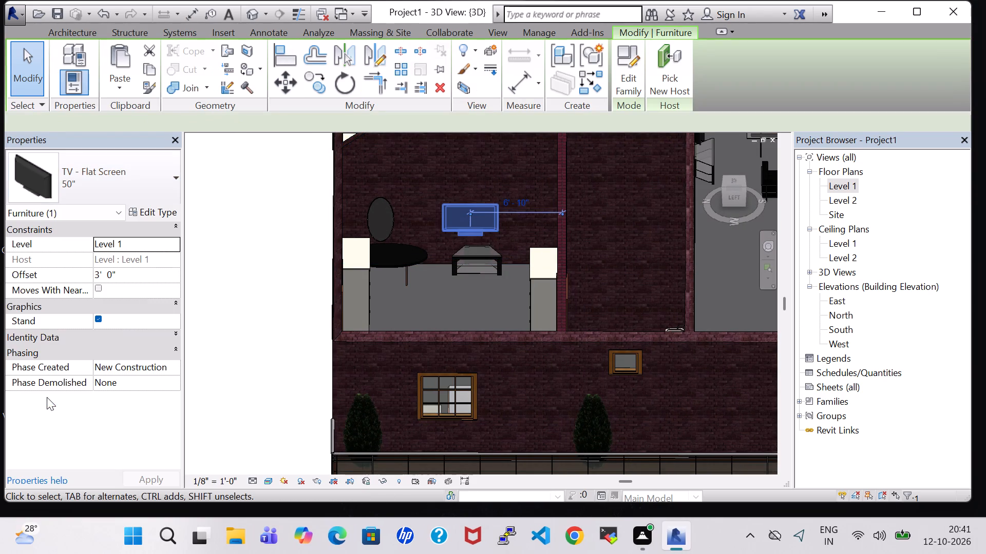
click(249, 342)
Change the hall's wall-mounted flat-screen TV to the 50" type.
scroll(495, 275, down, 3)
middle_drag(484, 188, 533, 351)
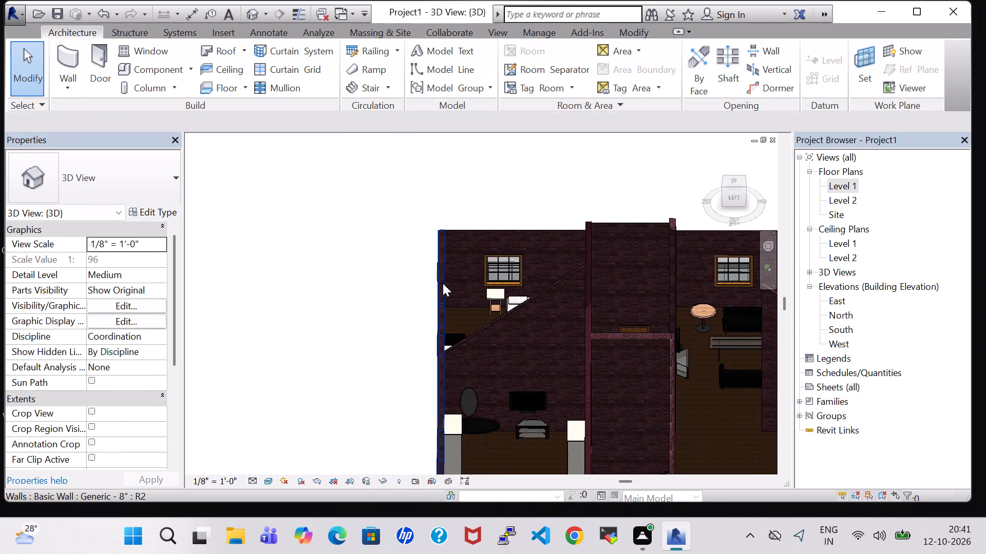
middle_drag(678, 404, 530, 386)
middle_drag(607, 386, 323, 389)
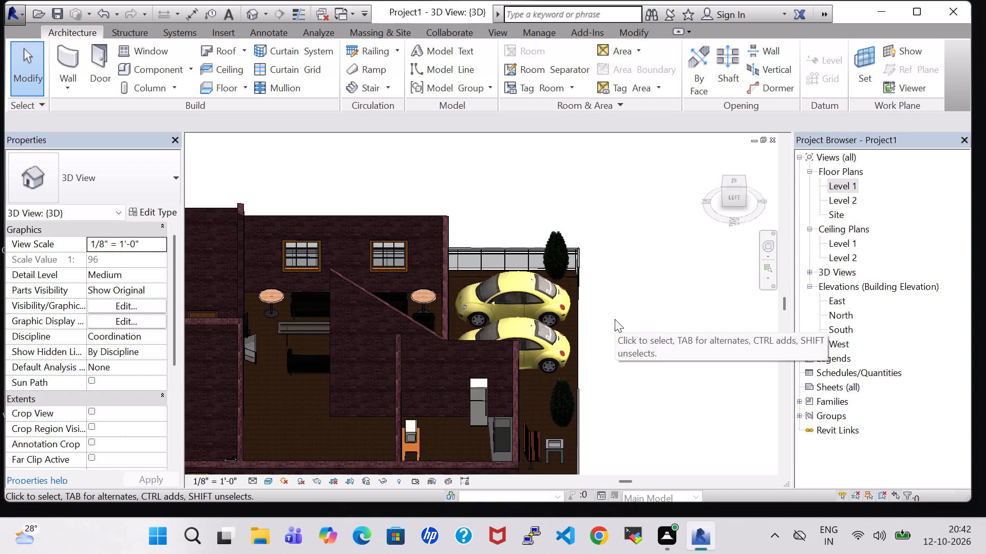
scroll(615, 319, down, 1)
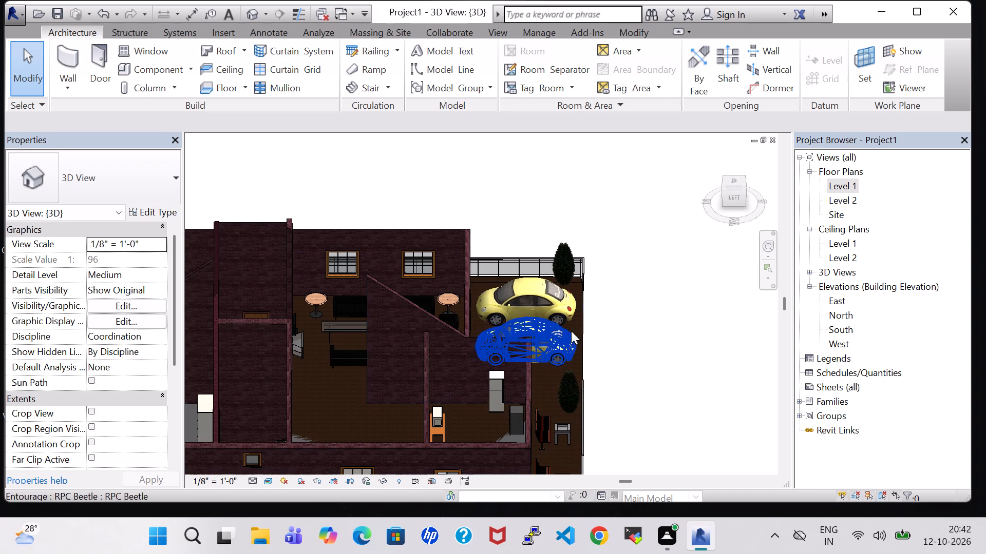
shift+middle_drag(605, 332, 458, 352)
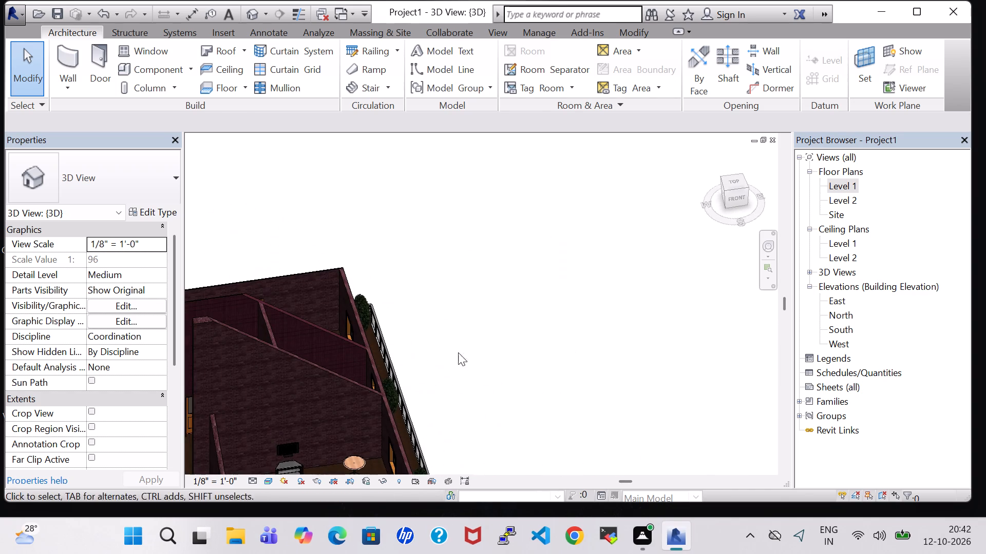
middle_drag(458, 352, 521, 300)
shift+middle_drag(497, 322, 505, 308)
scroll(329, 388, up, 2)
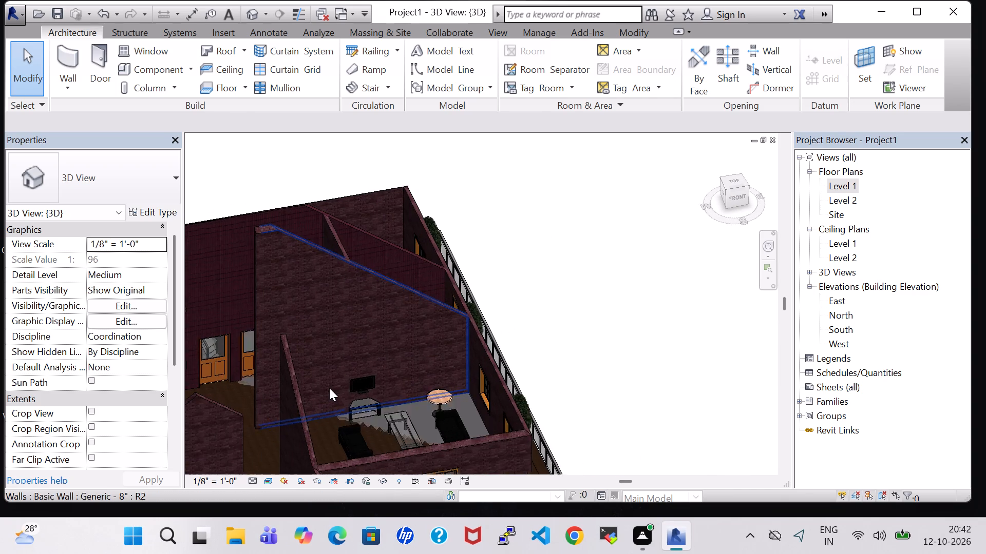
click(363, 385)
click(115, 177)
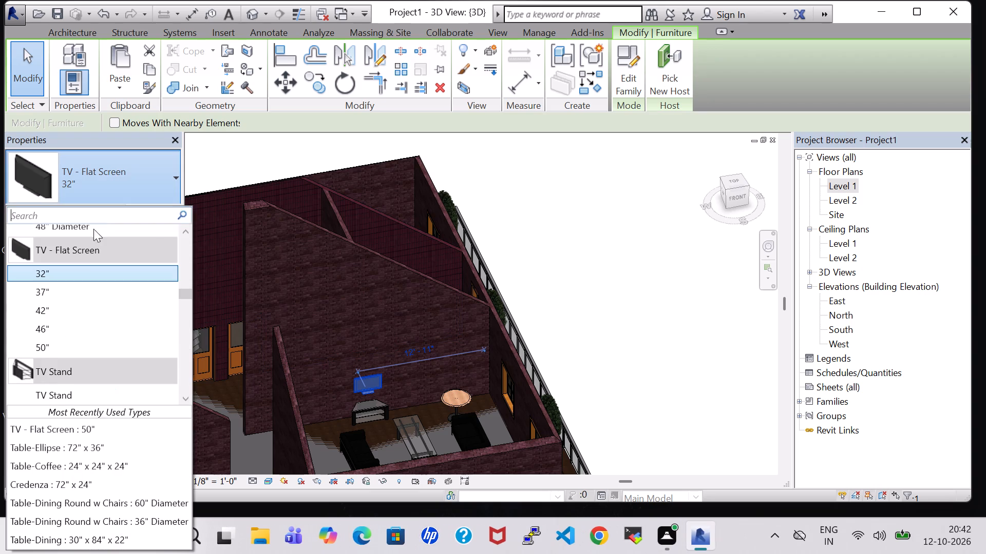
click(58, 344)
click(567, 309)
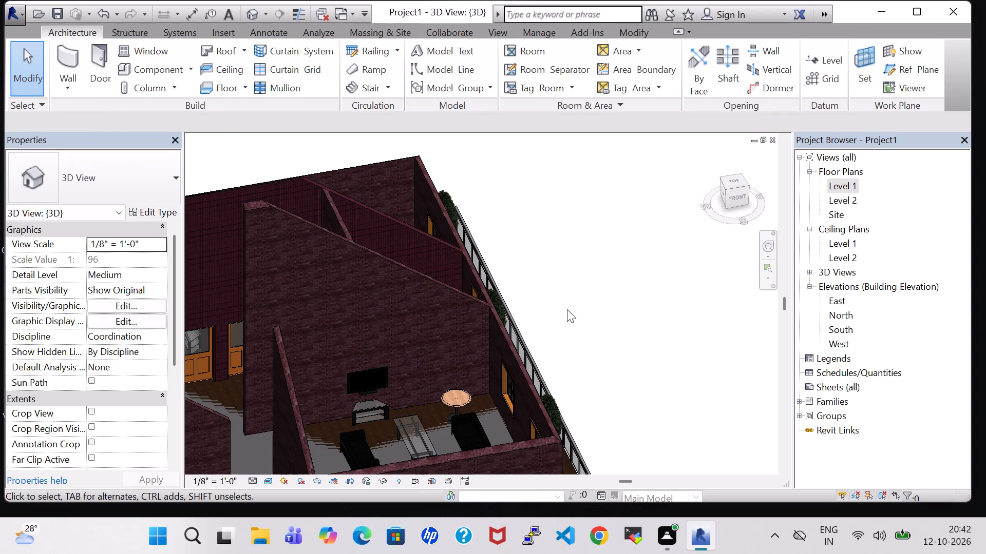
Change the east master bedroom's flat-screen TV to the 50" type.
shift+middle_drag(556, 249, 535, 291)
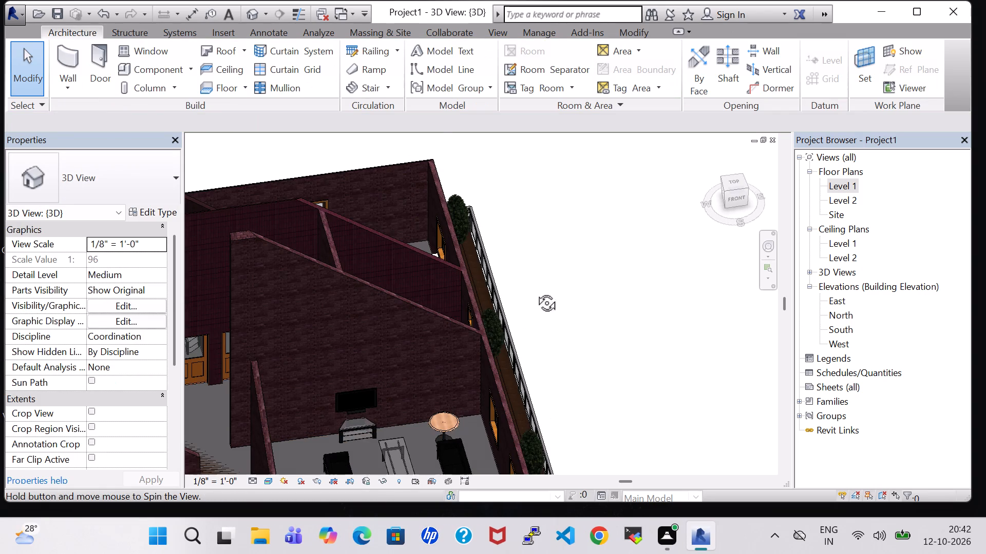
shift+middle_drag(535, 291, 351, 318)
middle_drag(351, 318, 519, 297)
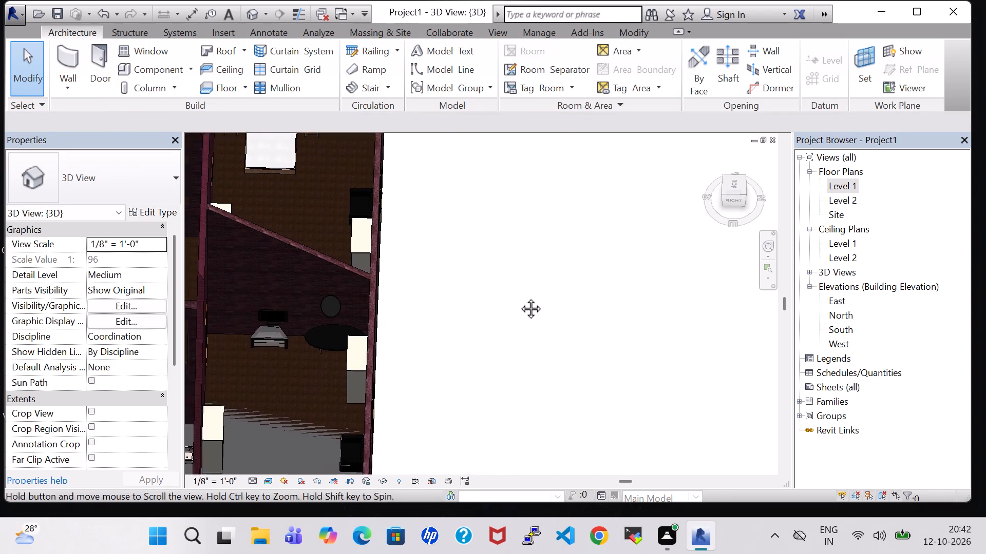
middle_drag(519, 297, 611, 283)
click(445, 284)
click(114, 170)
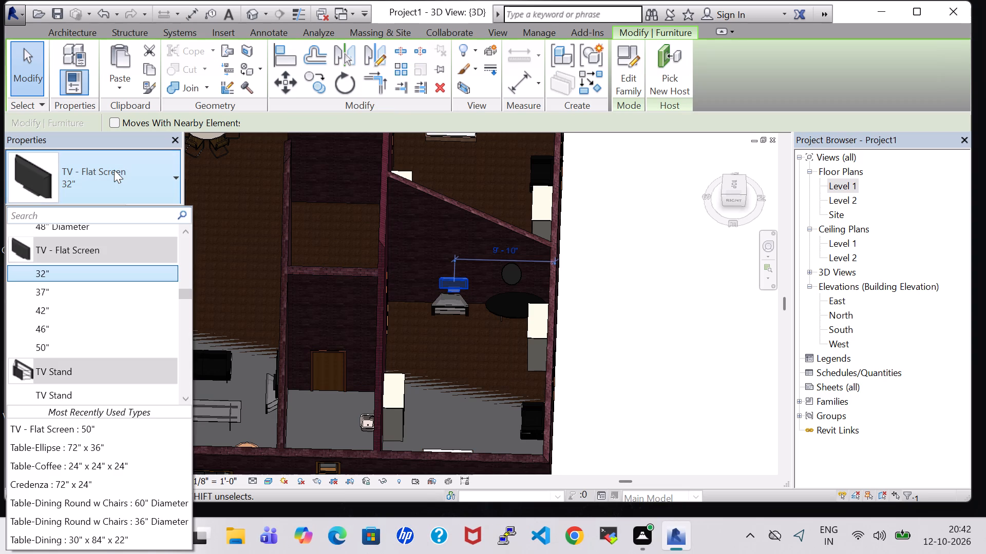
click(58, 347)
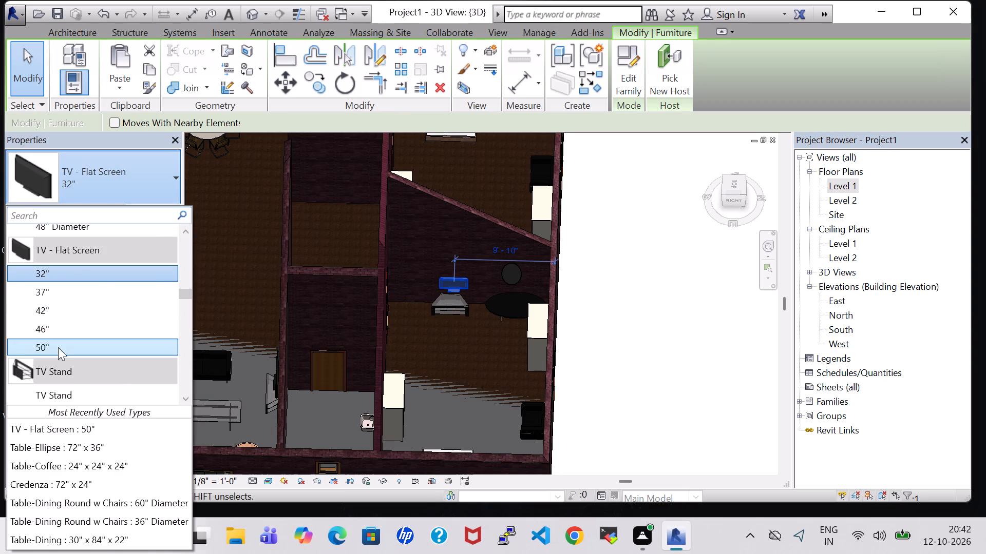
click(644, 324)
Review the east master bedroom's TV wall, the whole Level 1 floor plan, and the house from the front in 3D.
shift+middle_drag(644, 324, 639, 225)
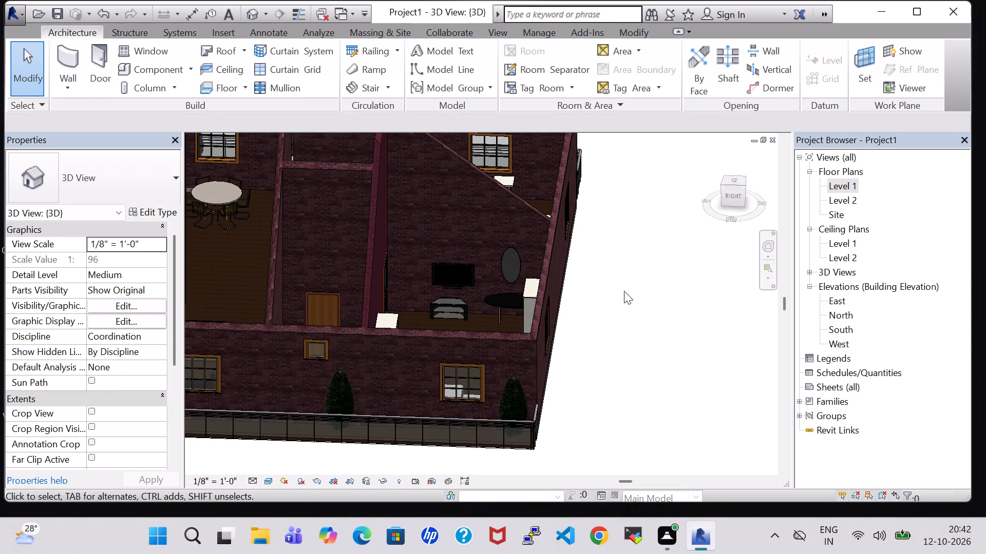
shift+middle_drag(628, 299, 640, 303)
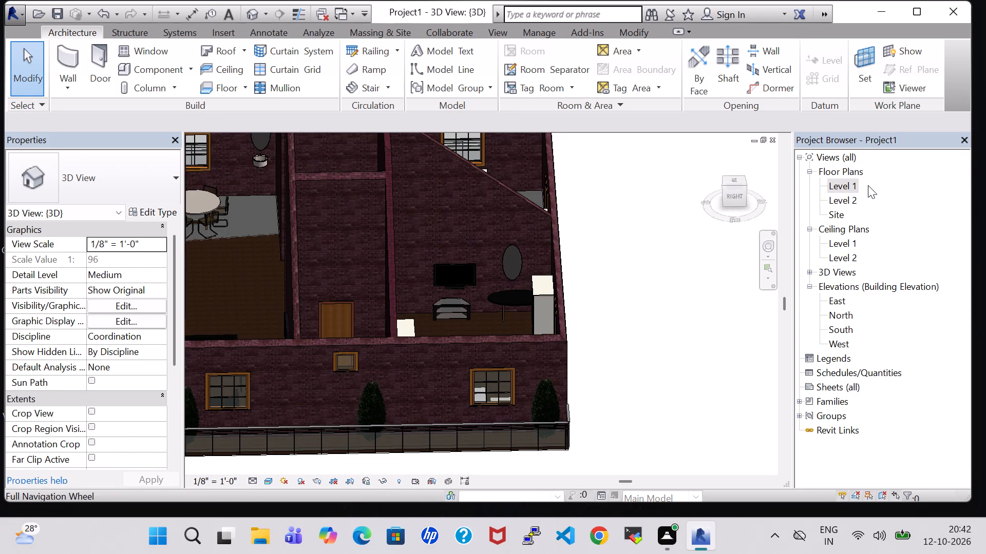
double_click(848, 185)
scroll(430, 374, down, 4)
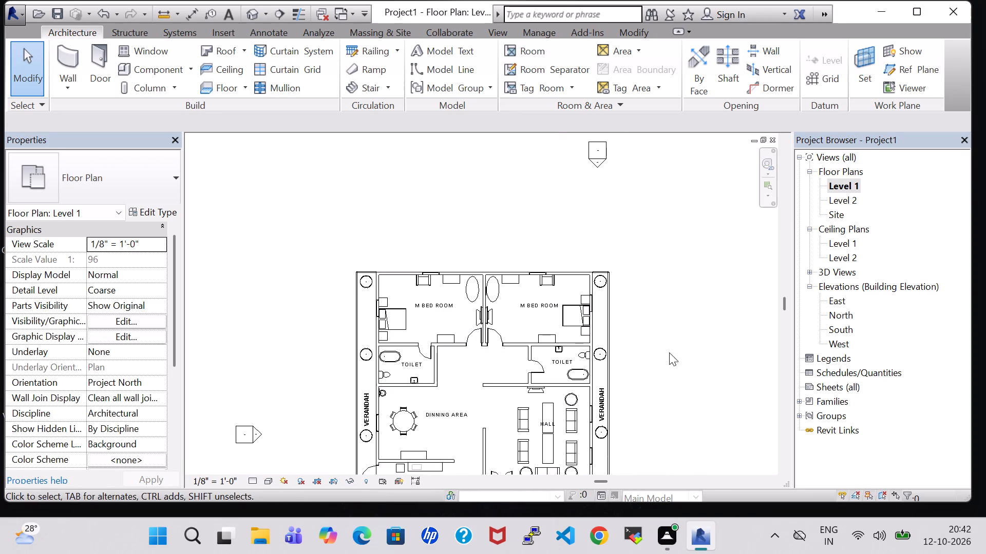
middle_drag(658, 369, 633, 276)
scroll(633, 276, down, 1)
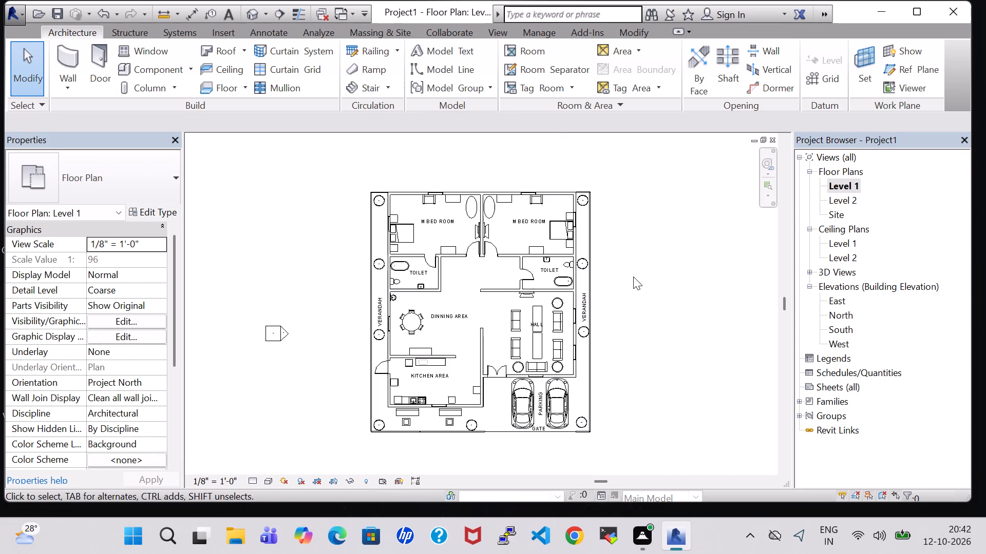
middle_drag(633, 276, 628, 276)
scroll(628, 276, up, 1)
middle_click(628, 276)
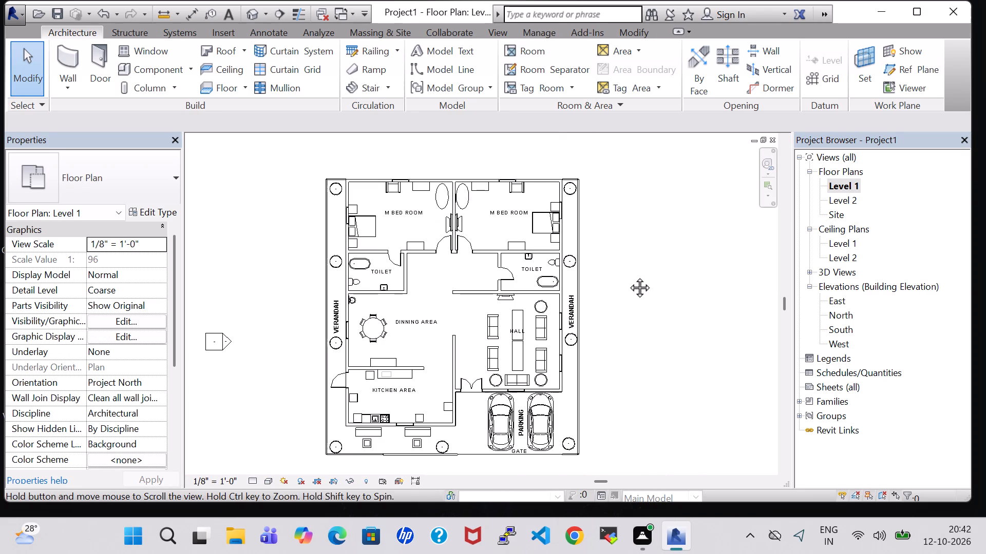
click(245, 15)
scroll(671, 253, down, 3)
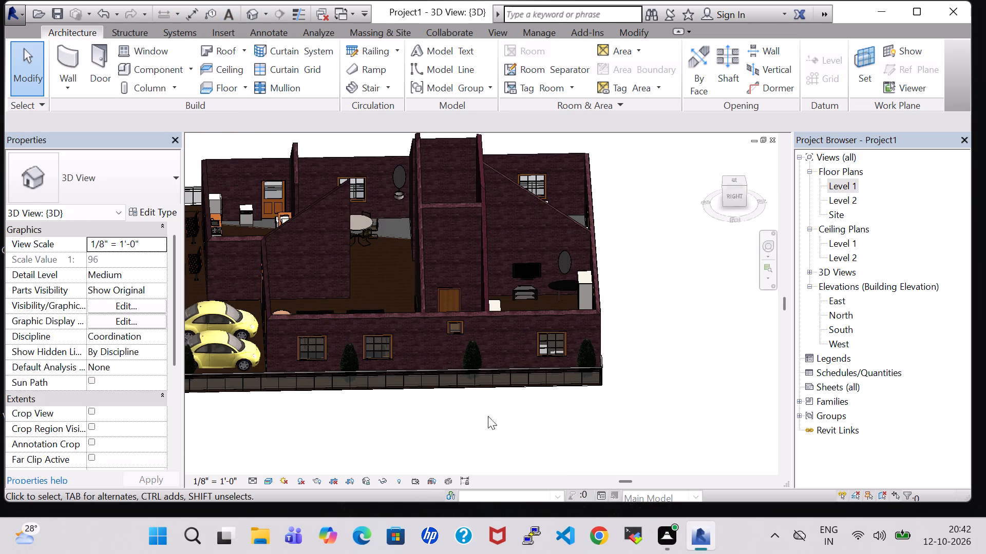
shift+middle_drag(446, 418, 630, 380)
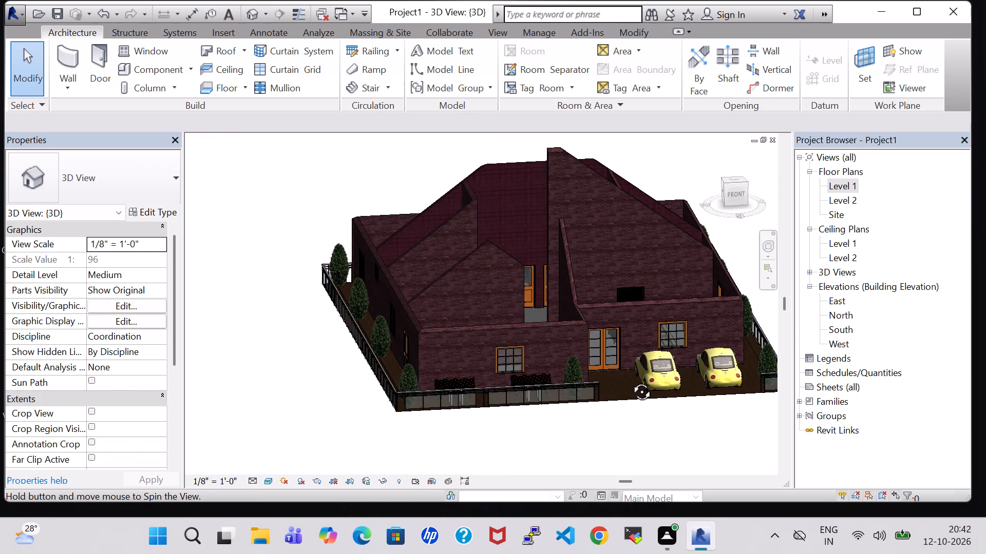
shift+middle_drag(630, 380, 612, 373)
shift+middle_click(521, 407)
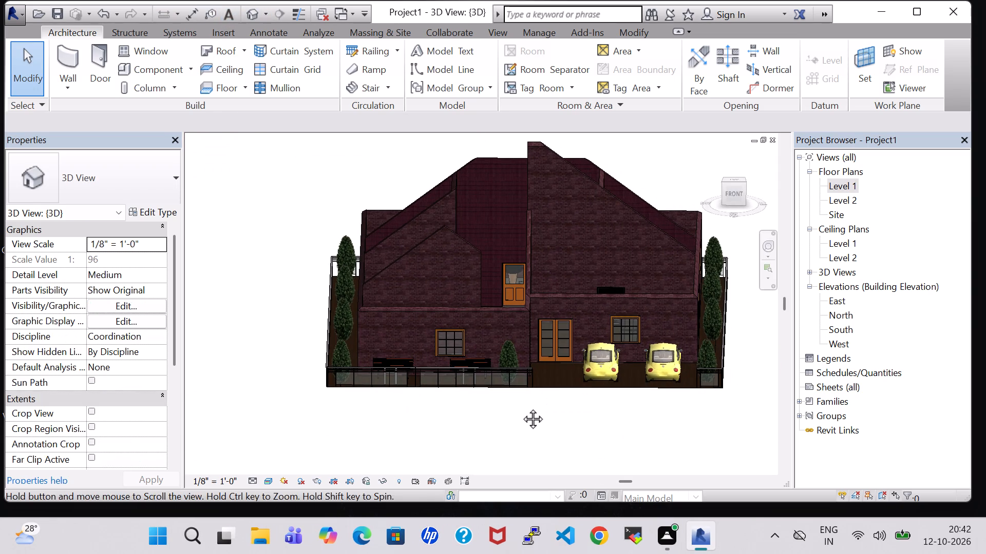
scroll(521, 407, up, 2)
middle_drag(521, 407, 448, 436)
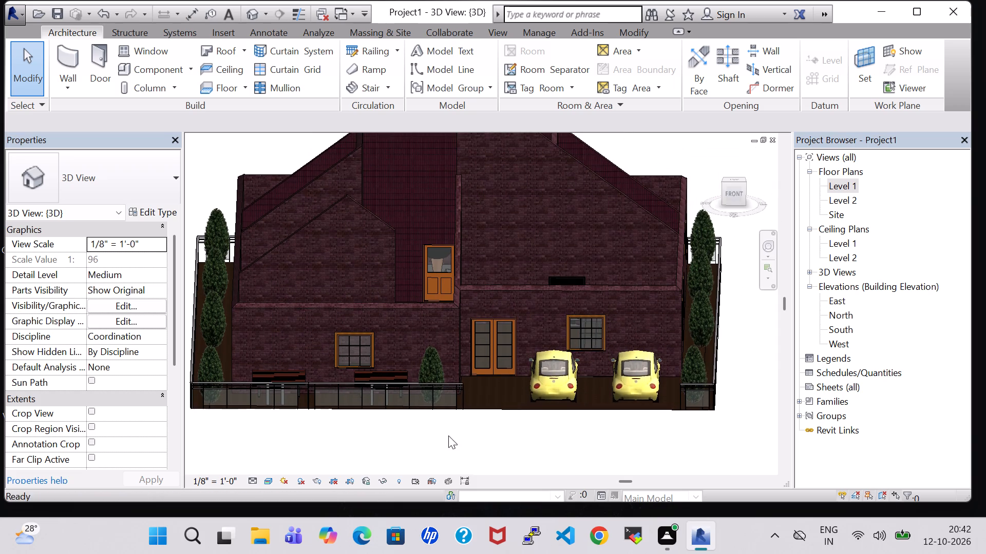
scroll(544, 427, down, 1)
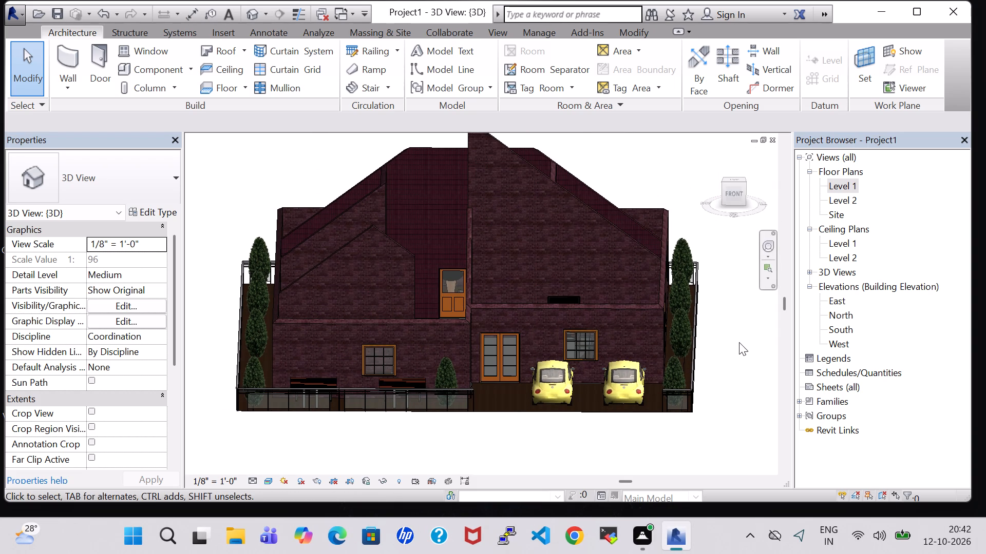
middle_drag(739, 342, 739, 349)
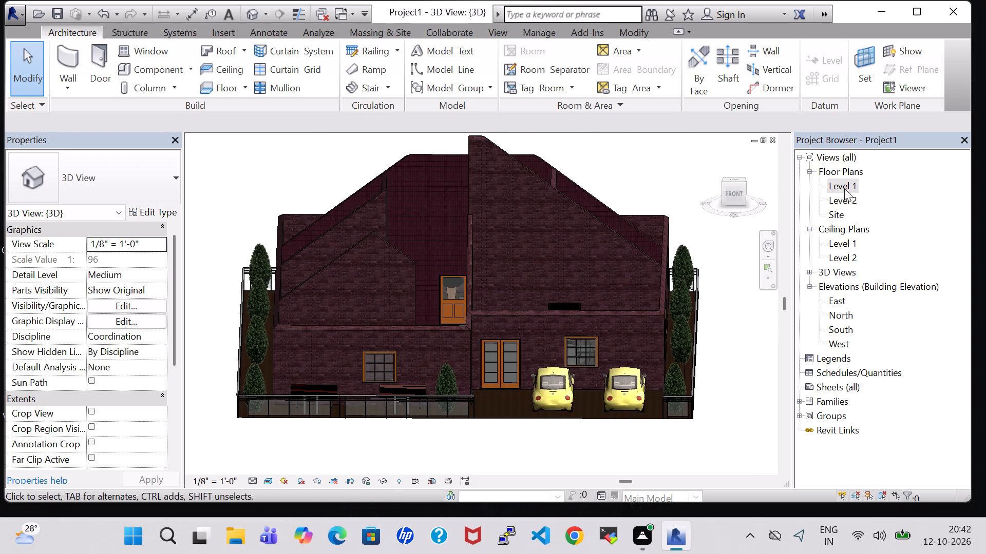
In the Level 1 floor plan, load the RPC Tree - Tropical family from the Planting library folder as a component.
double_click(844, 188)
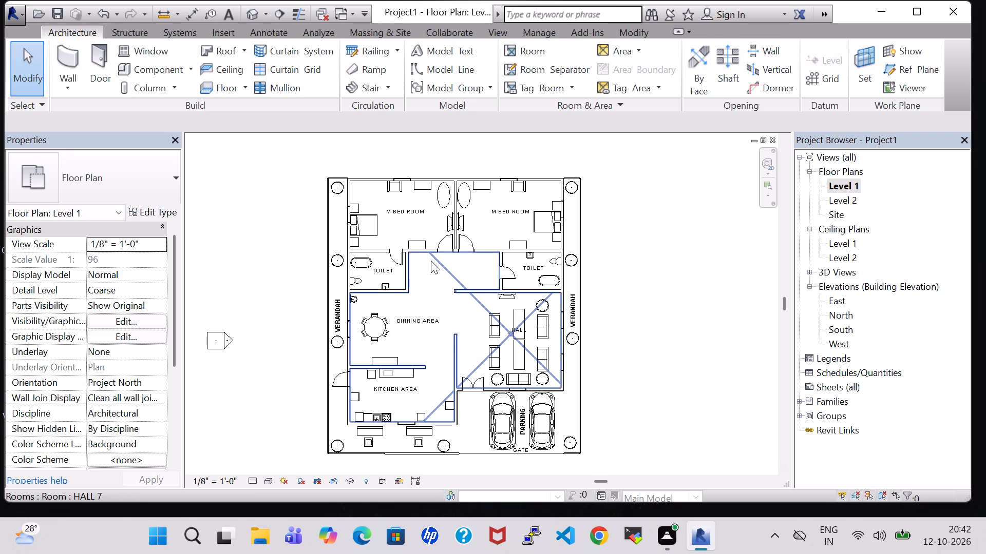
scroll(431, 261, up, 2)
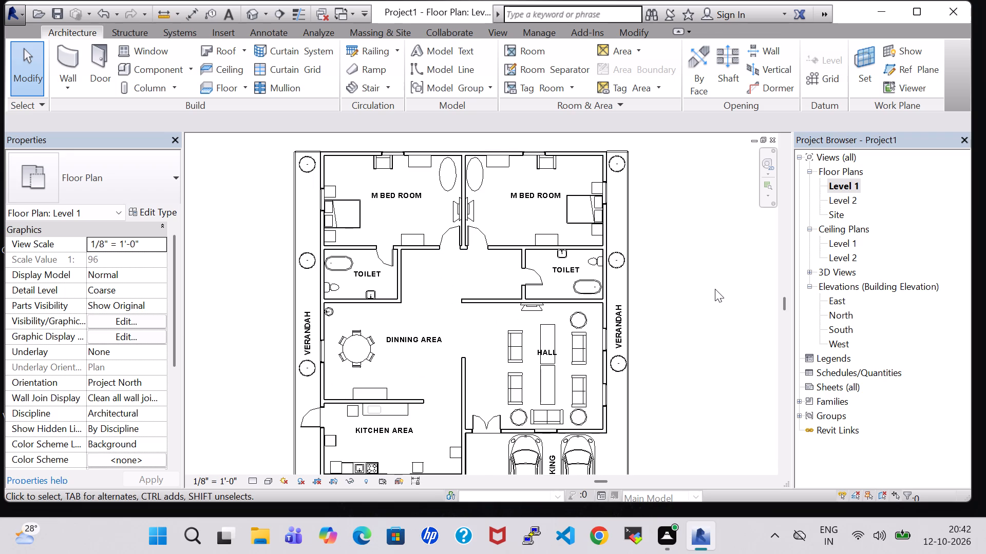
click(141, 66)
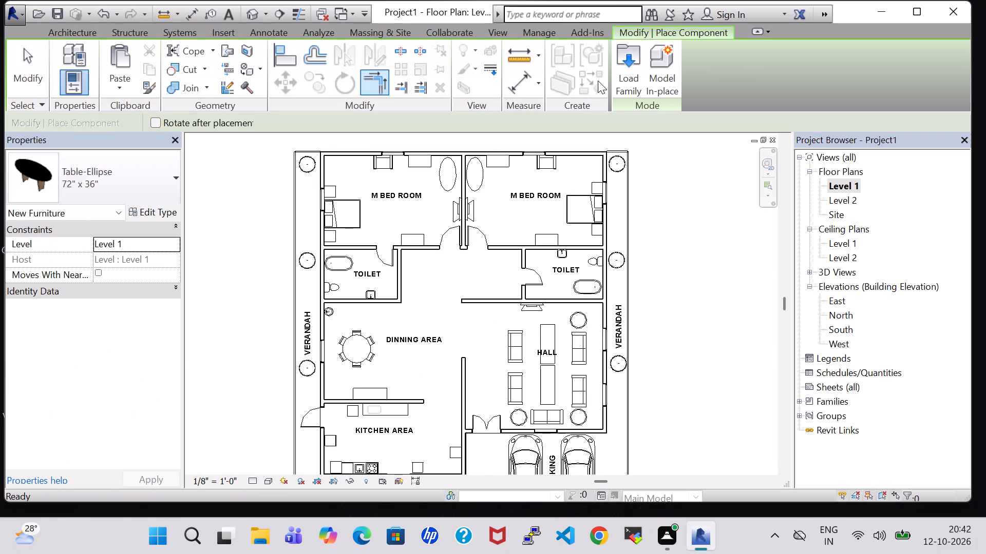
click(635, 82)
scroll(606, 155, down, 2)
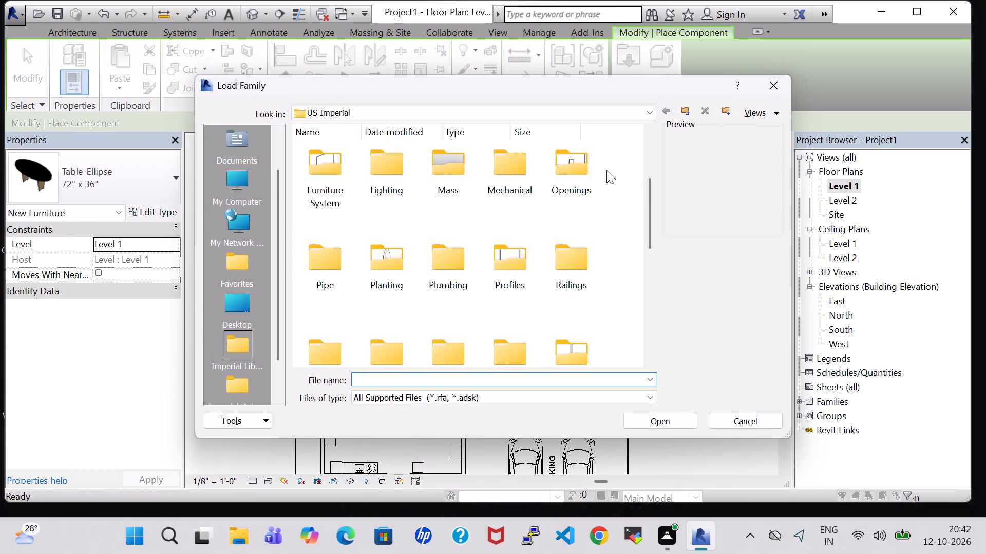
scroll(356, 238, up, 1)
scroll(356, 238, down, 1)
double_click(376, 262)
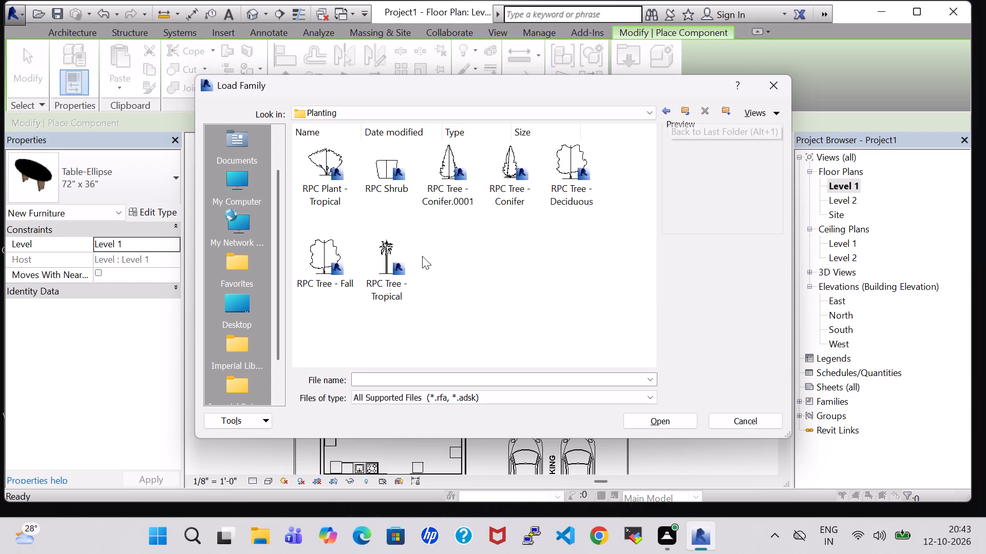
click(393, 287)
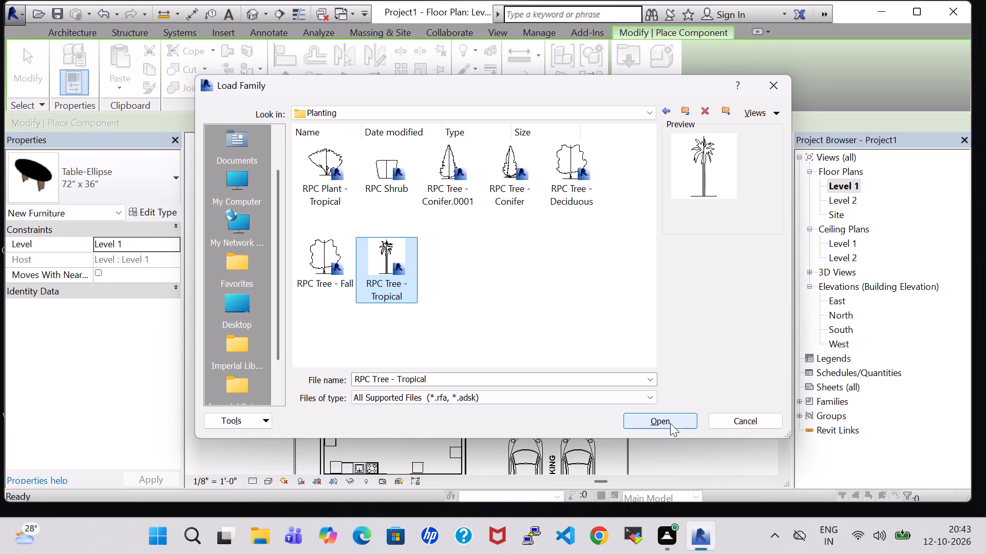
click(670, 423)
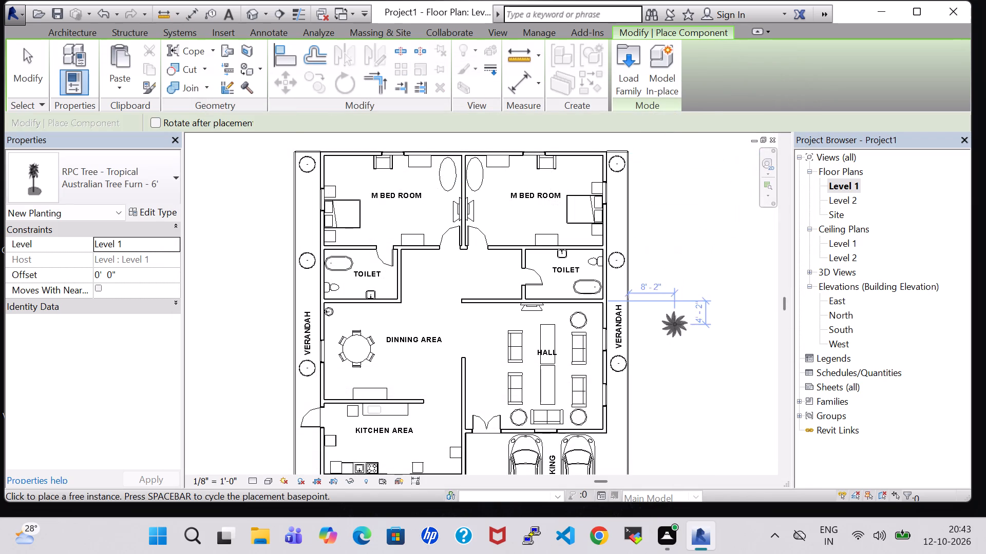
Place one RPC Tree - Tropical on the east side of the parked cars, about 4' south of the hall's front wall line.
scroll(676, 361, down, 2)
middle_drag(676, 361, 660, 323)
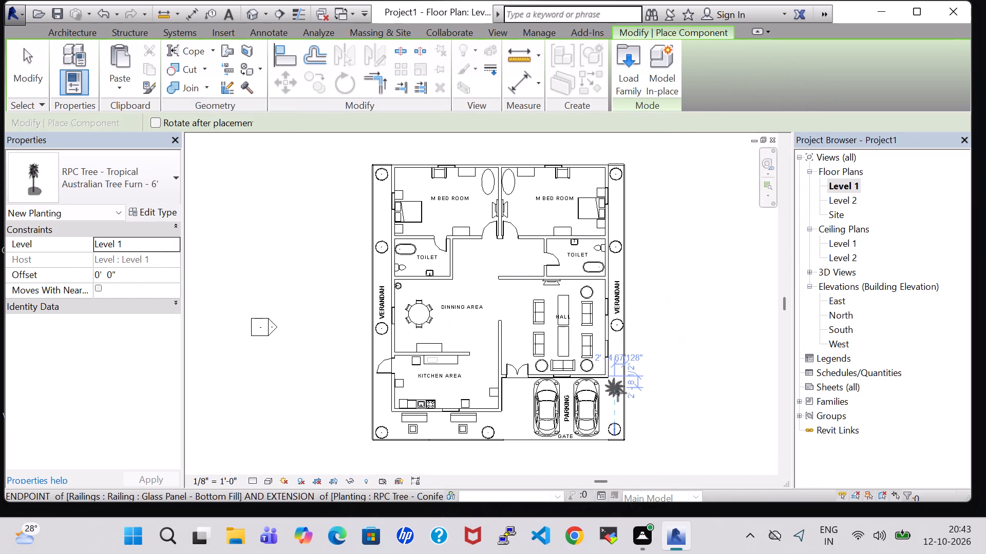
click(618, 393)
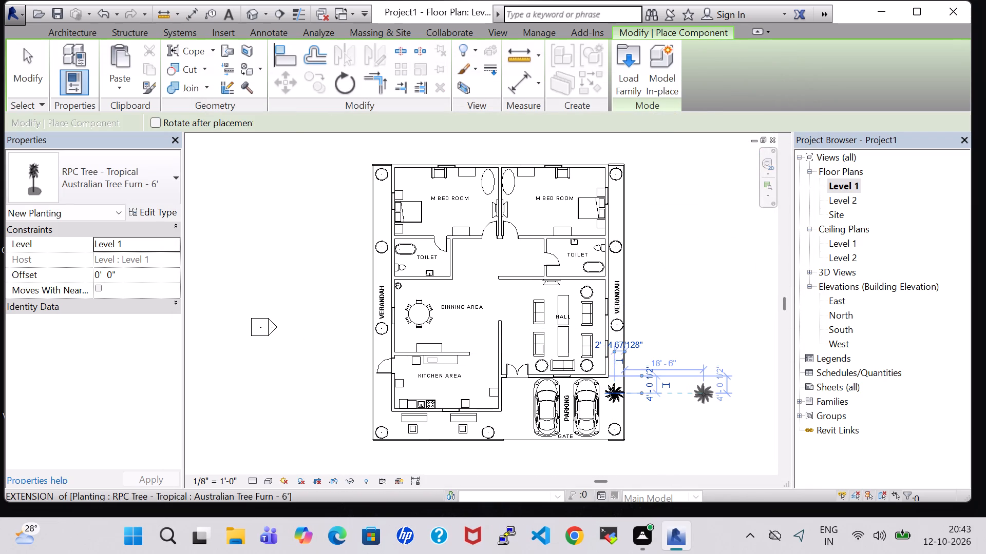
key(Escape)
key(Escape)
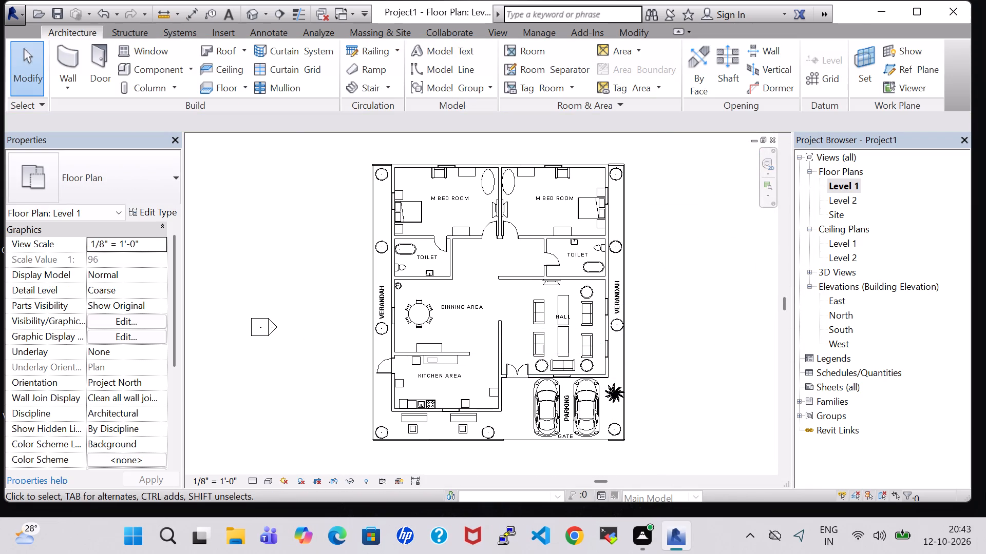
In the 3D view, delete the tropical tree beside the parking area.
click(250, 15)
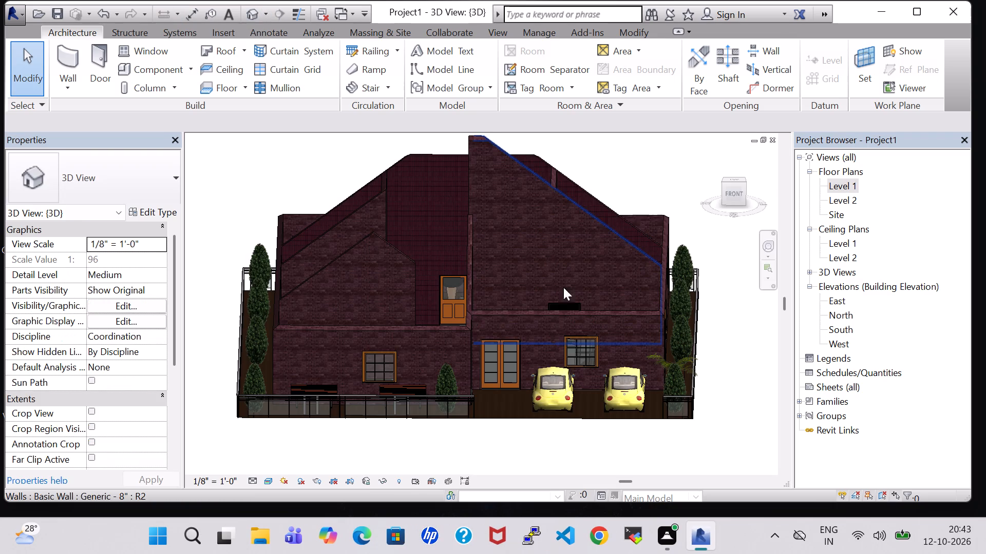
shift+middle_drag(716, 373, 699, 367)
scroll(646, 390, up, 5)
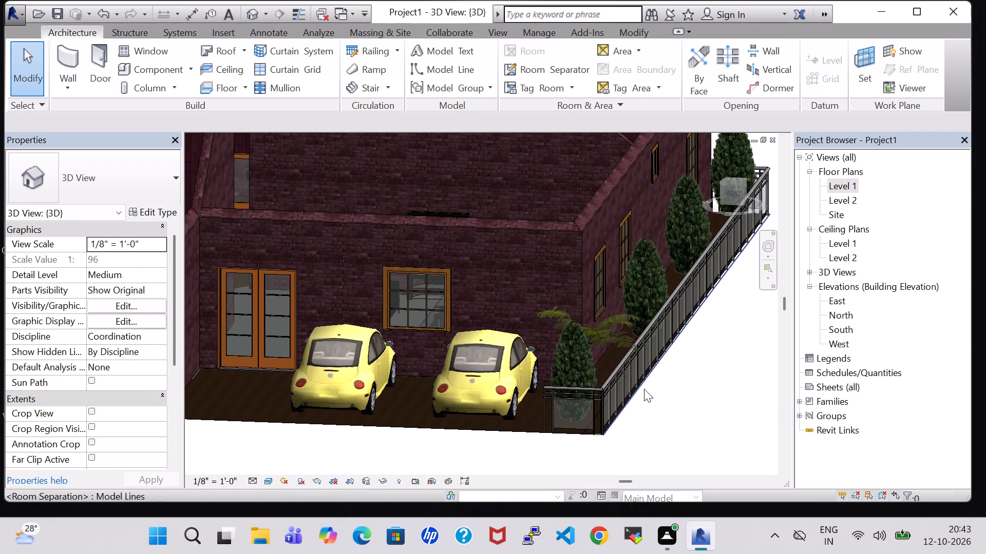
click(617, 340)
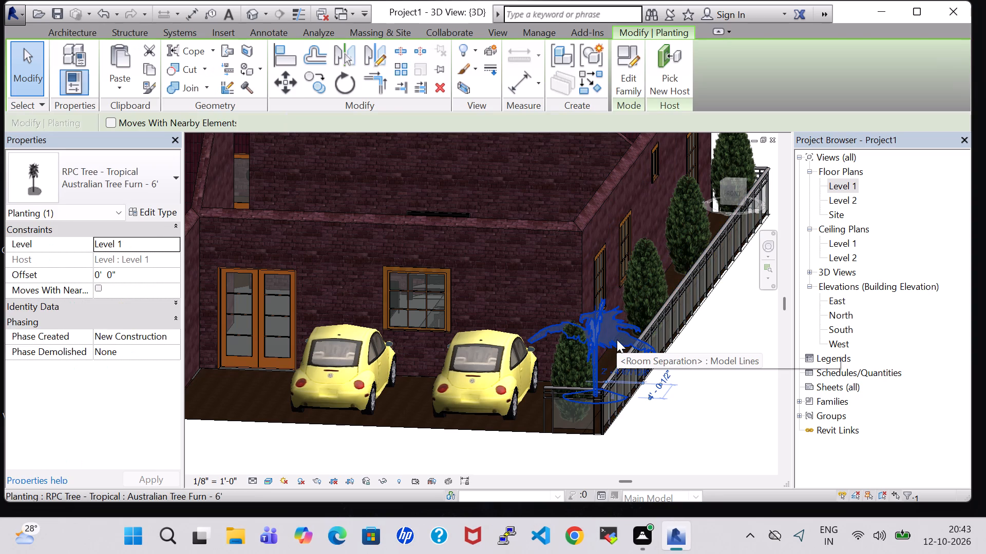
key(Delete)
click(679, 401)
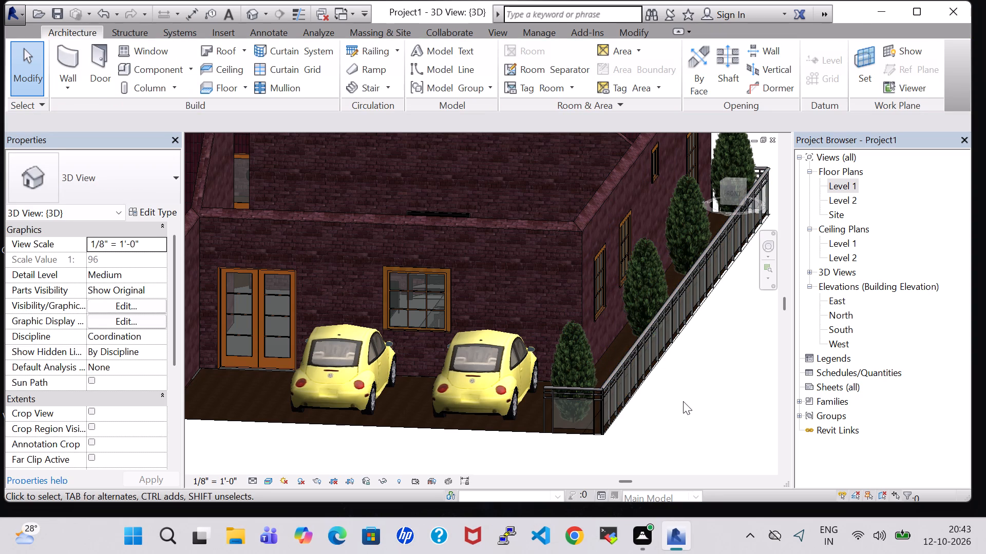
Nudge the RPC Beetle nearest the entrance doors three increments toward the other car.
shift+middle_drag(683, 401, 711, 410)
scroll(711, 410, down, 2)
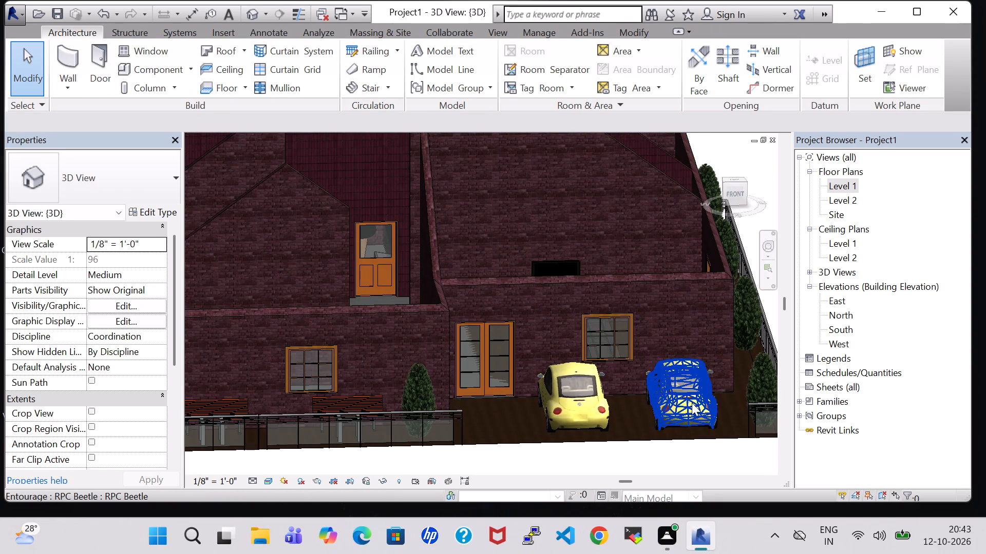
click(590, 372)
key(Right)
key(Right)
key(Right)
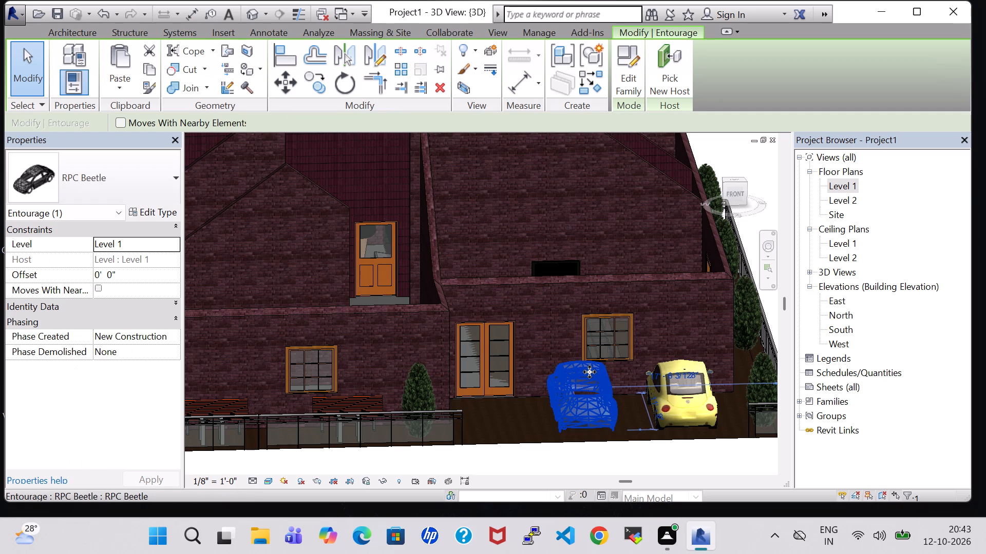
Return to the Level 1 floor plan and load the RPC Notebook Computer family from the Entourage library folder.
scroll(582, 374, down, 1)
double_click(850, 180)
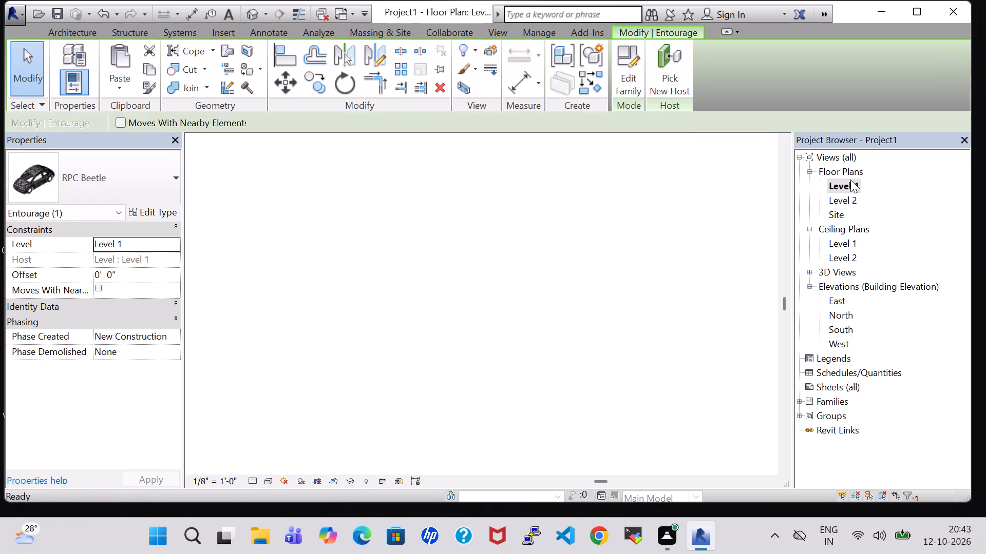
scroll(533, 263, down, 3)
middle_click(646, 266)
click(647, 274)
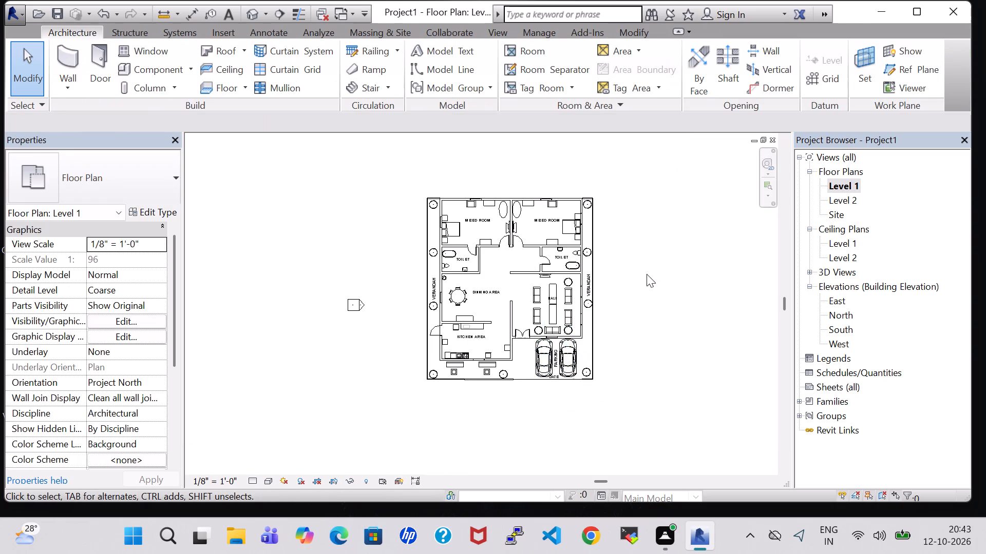
scroll(647, 274, up, 3)
middle_drag(647, 273, 667, 280)
click(130, 71)
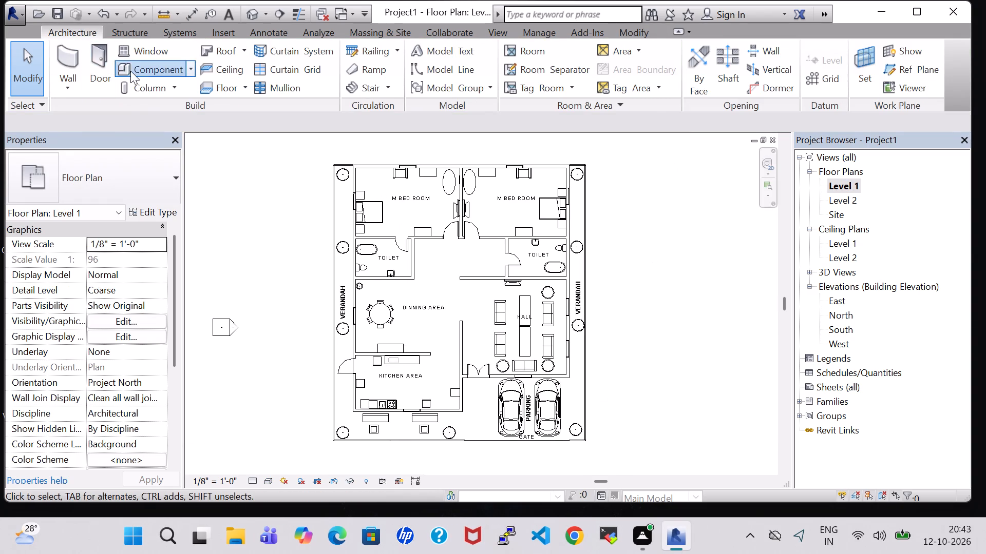
click(631, 83)
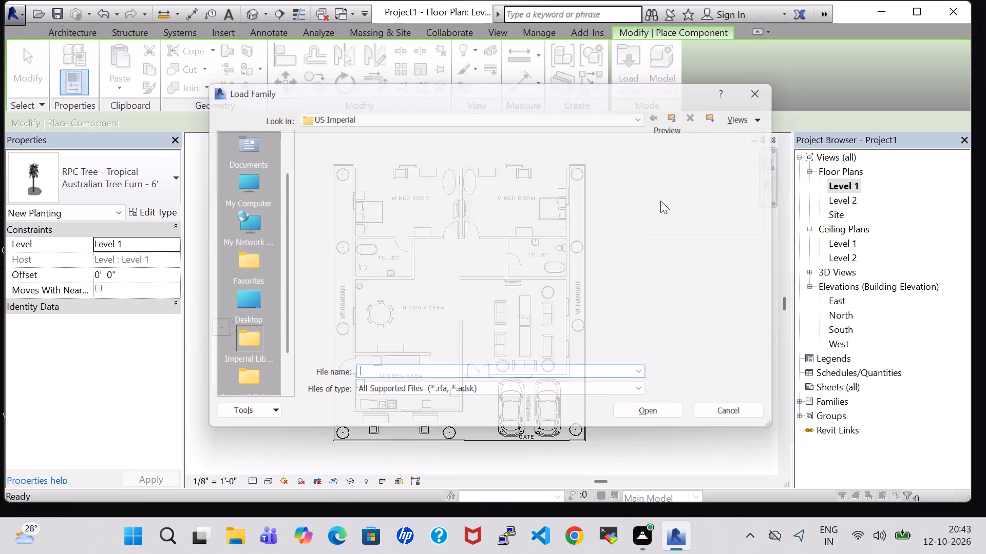
scroll(651, 258, down, 1)
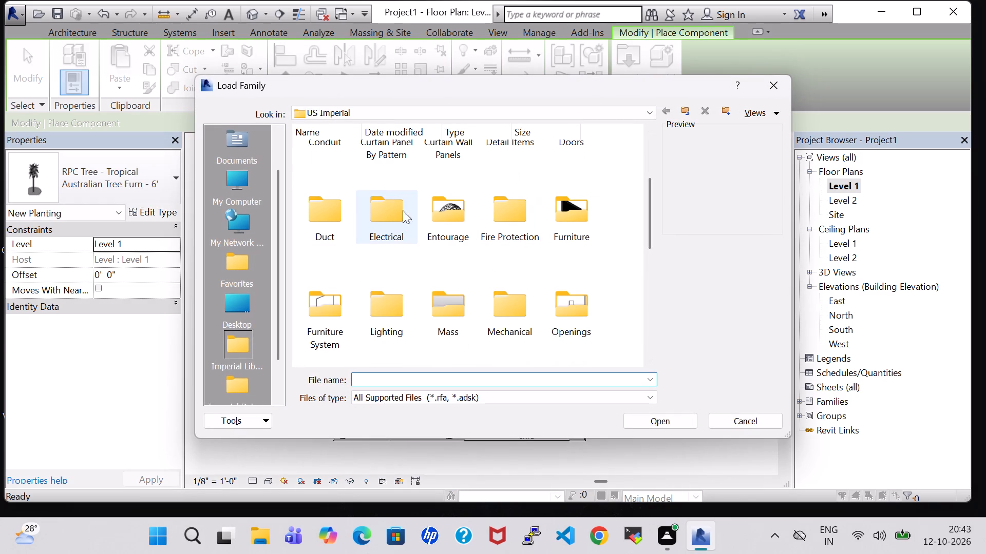
scroll(447, 228, down, 1)
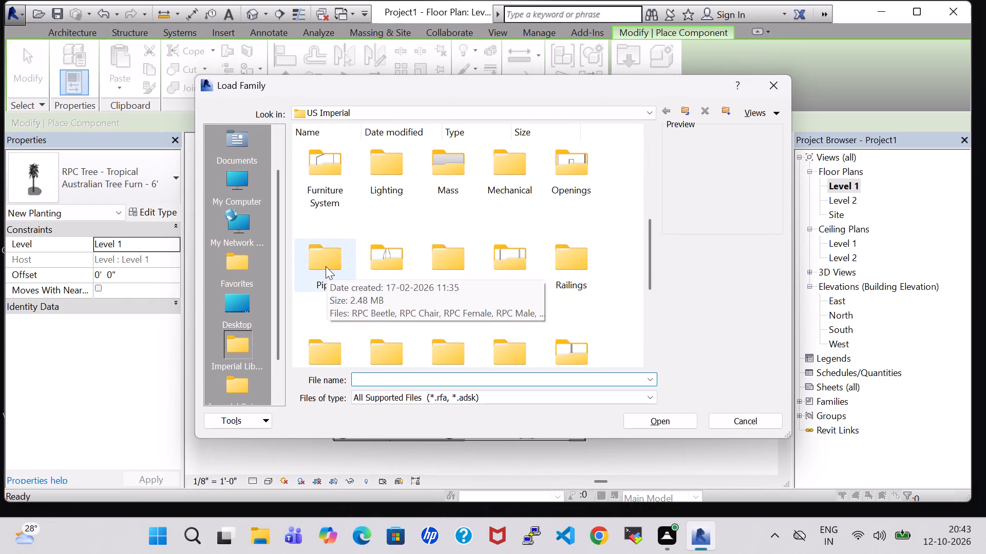
scroll(394, 245, up, 1)
double_click(444, 220)
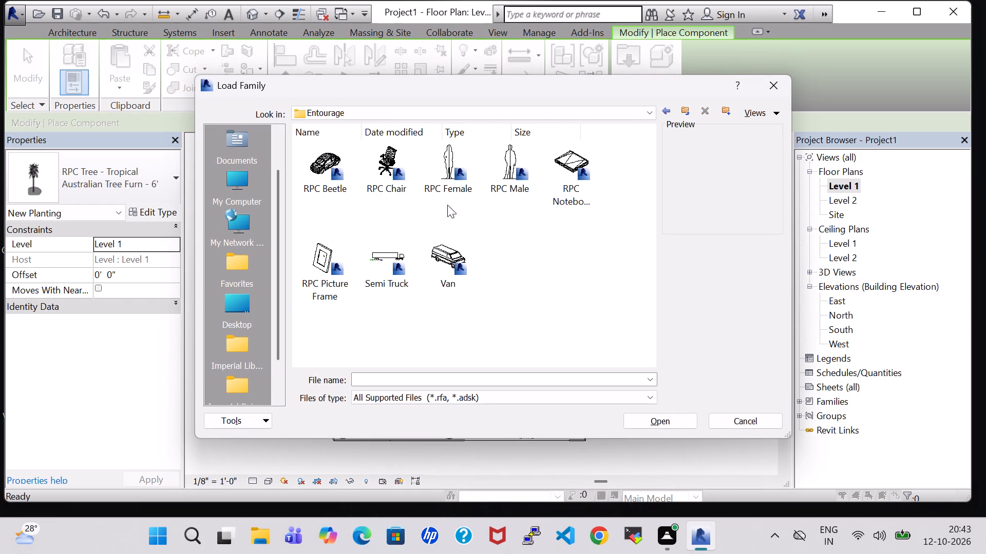
click(316, 263)
click(561, 164)
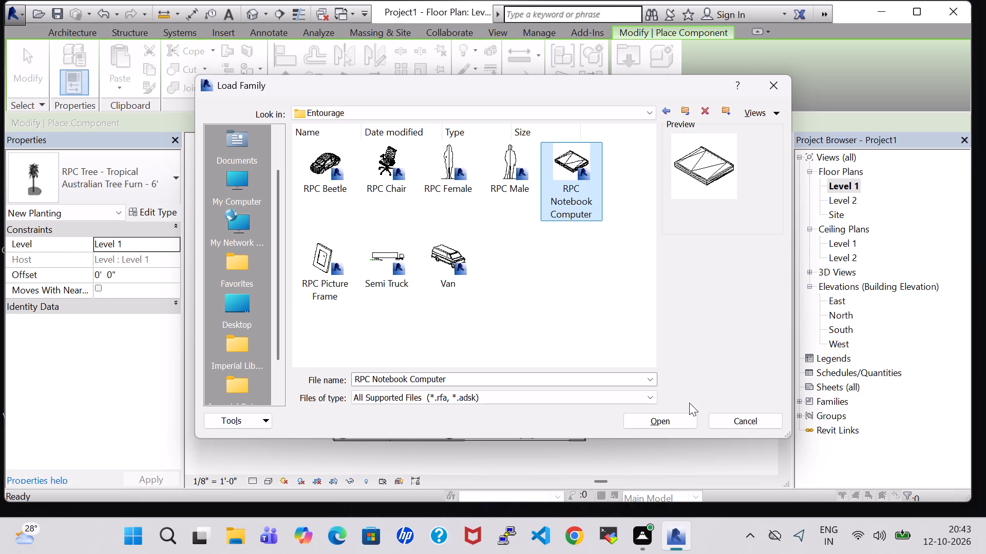
click(679, 426)
Place a notebook computer on each of the hall's two centre tables, about 7'-3" and 13'-9" from the TV wall.
scroll(488, 308, up, 6)
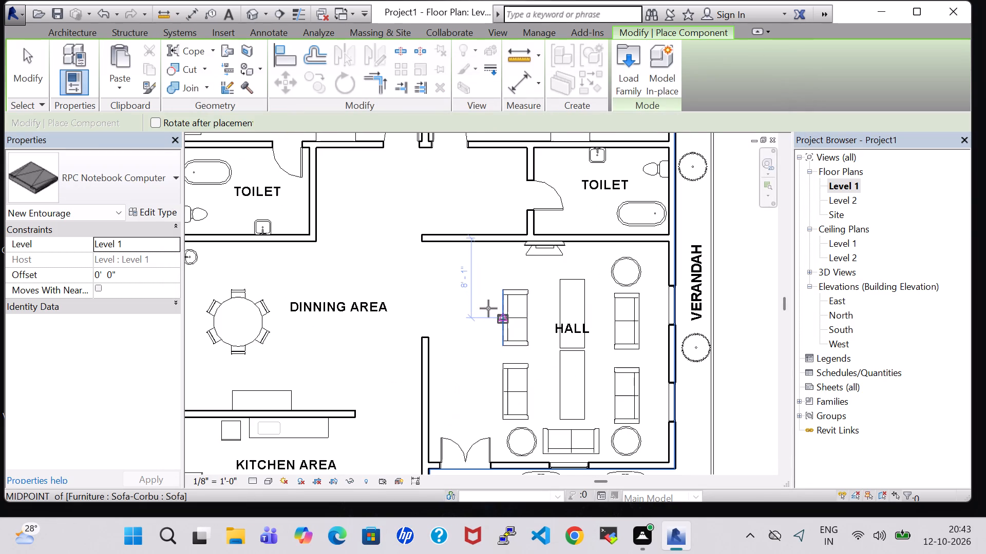
scroll(488, 308, up, 5)
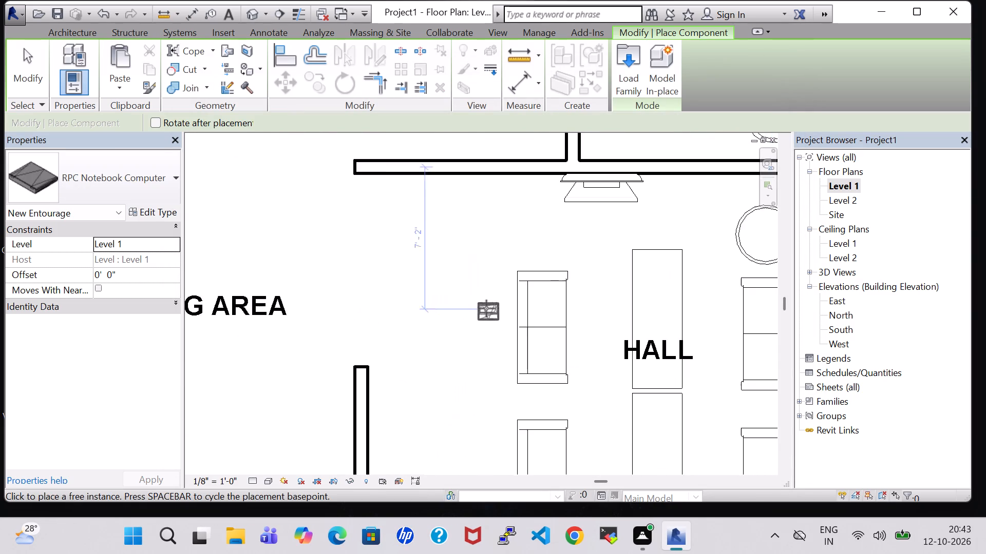
scroll(398, 303, down, 5)
middle_drag(404, 303, 413, 303)
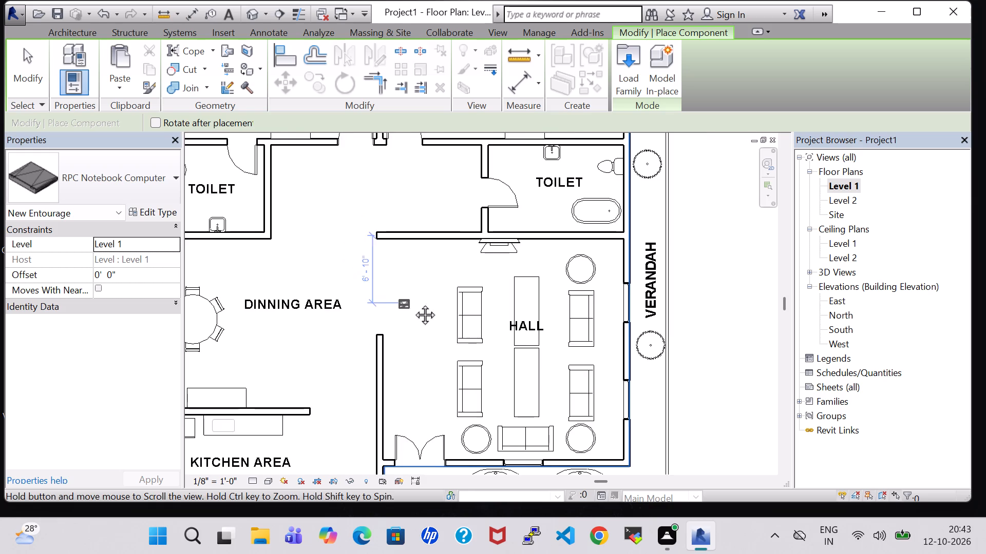
middle_drag(413, 303, 507, 303)
scroll(632, 307, up, 4)
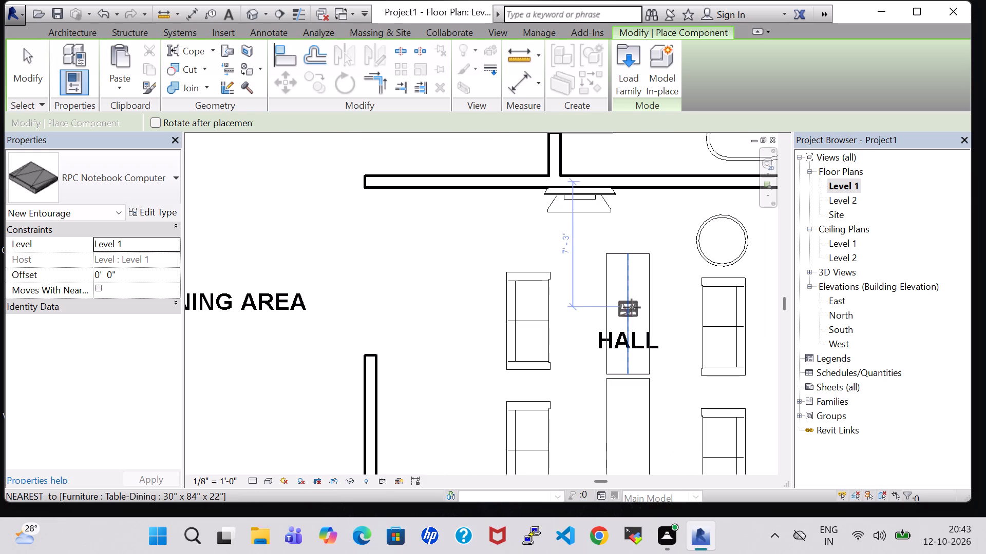
click(632, 307)
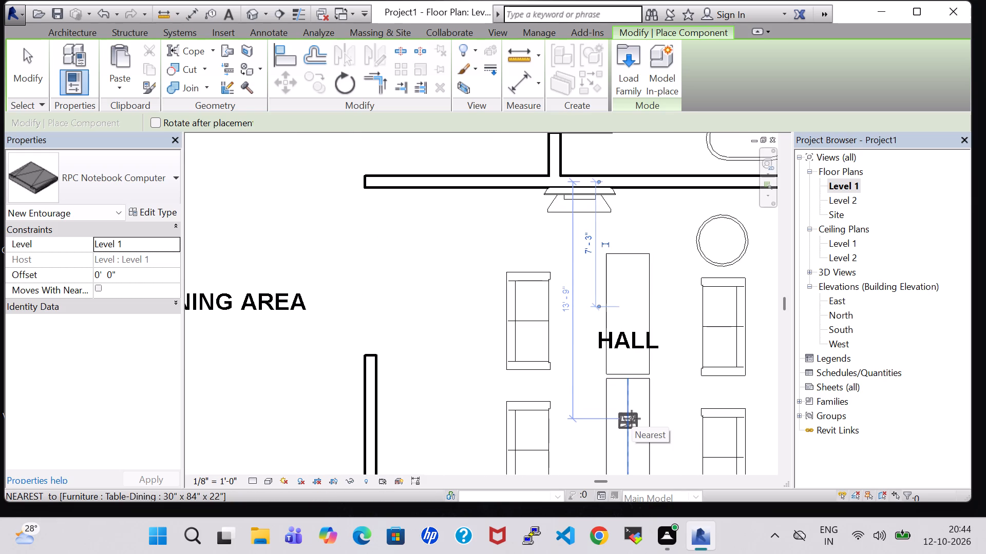
click(632, 419)
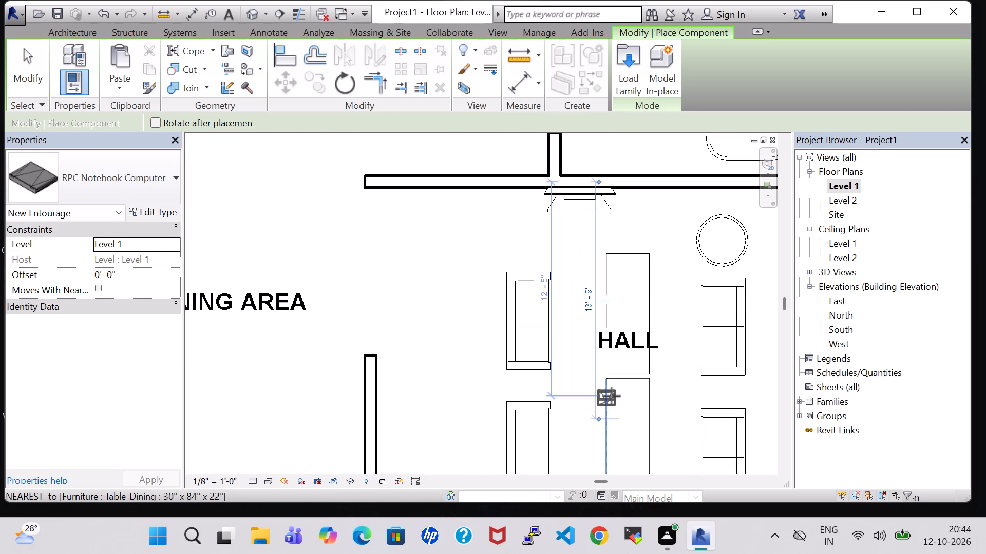
key(Escape)
key(Escape)
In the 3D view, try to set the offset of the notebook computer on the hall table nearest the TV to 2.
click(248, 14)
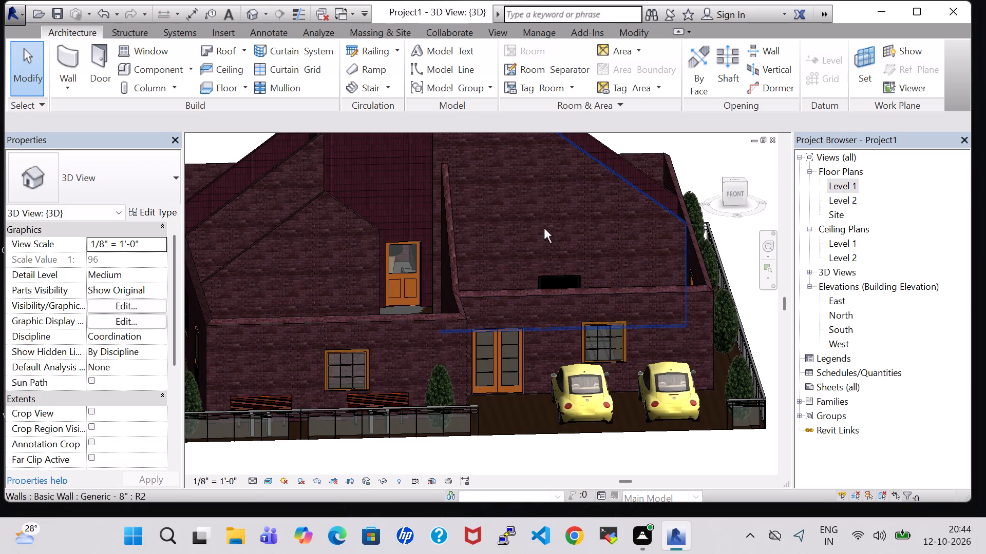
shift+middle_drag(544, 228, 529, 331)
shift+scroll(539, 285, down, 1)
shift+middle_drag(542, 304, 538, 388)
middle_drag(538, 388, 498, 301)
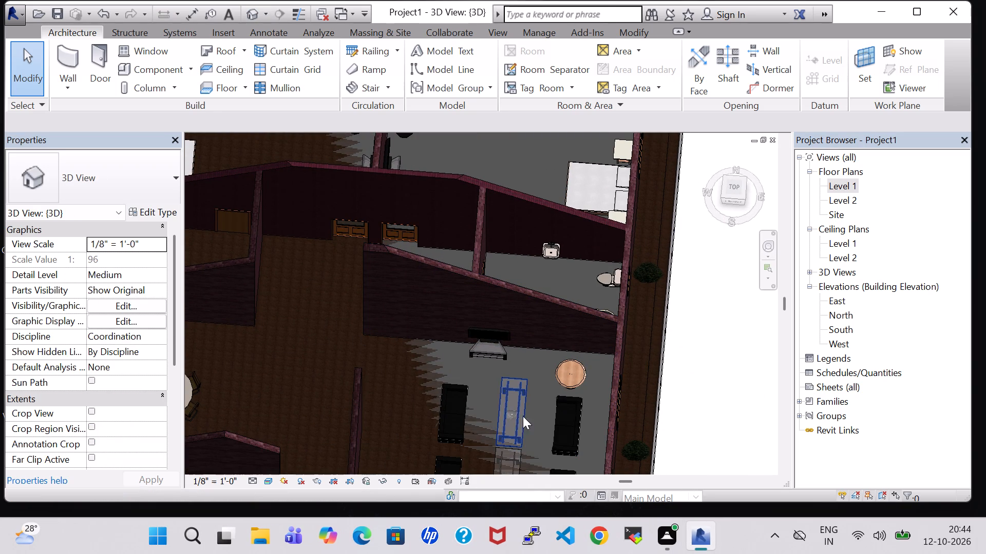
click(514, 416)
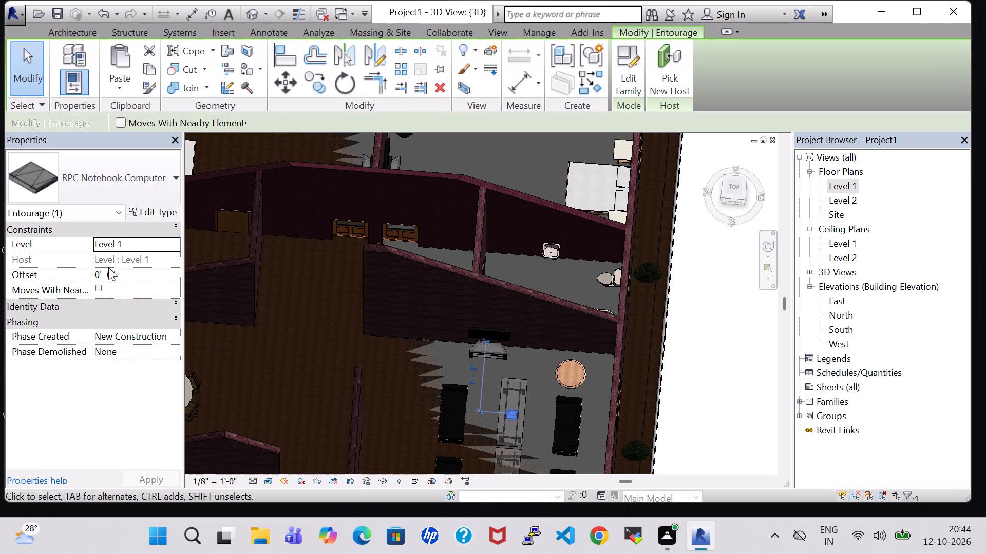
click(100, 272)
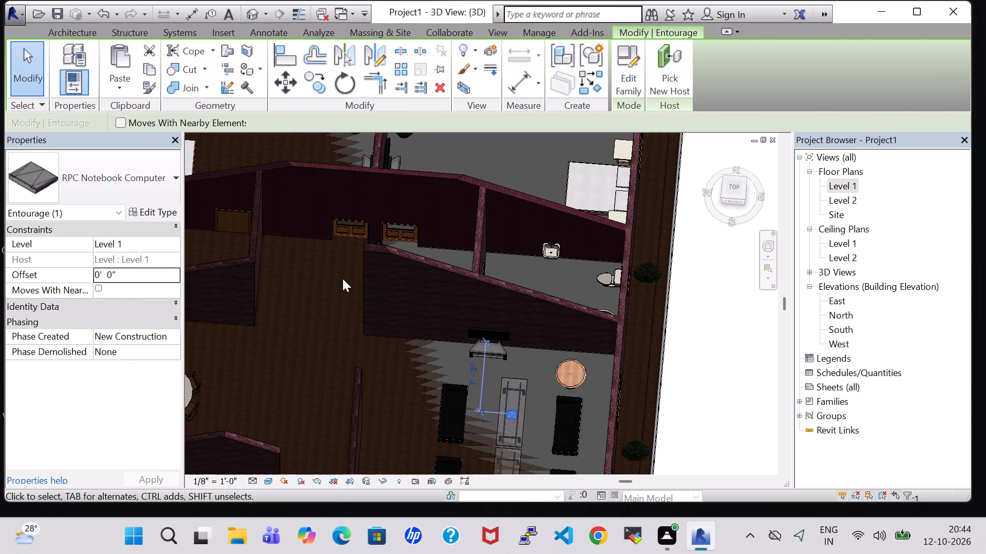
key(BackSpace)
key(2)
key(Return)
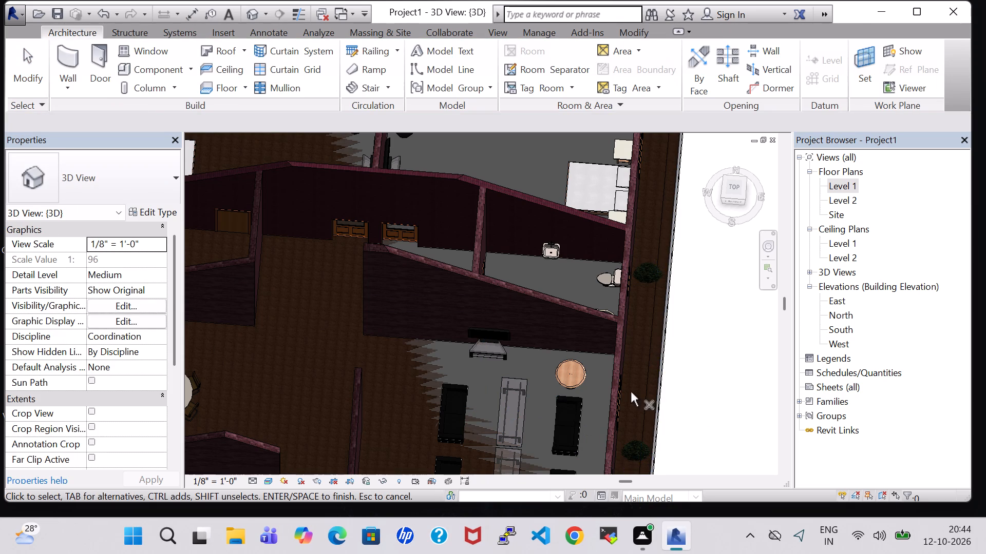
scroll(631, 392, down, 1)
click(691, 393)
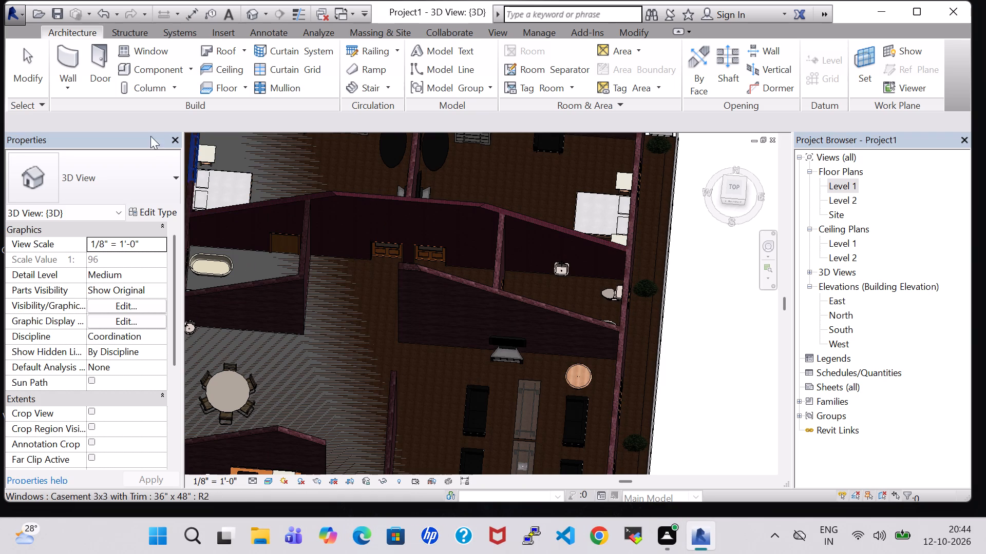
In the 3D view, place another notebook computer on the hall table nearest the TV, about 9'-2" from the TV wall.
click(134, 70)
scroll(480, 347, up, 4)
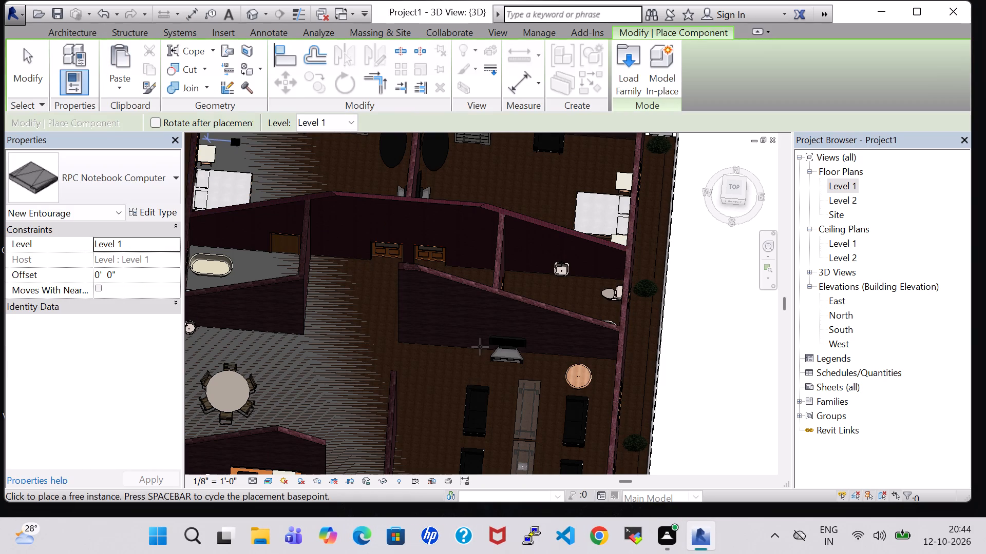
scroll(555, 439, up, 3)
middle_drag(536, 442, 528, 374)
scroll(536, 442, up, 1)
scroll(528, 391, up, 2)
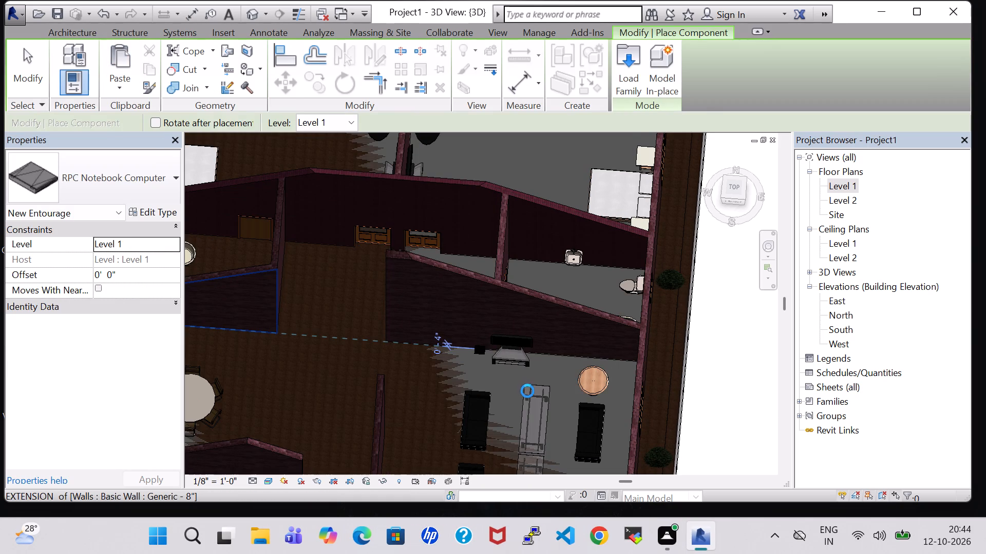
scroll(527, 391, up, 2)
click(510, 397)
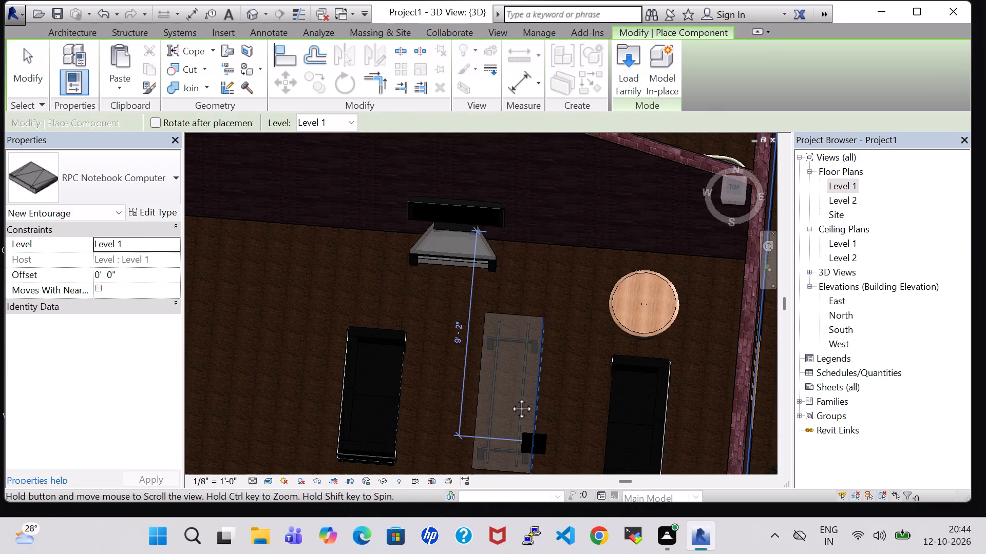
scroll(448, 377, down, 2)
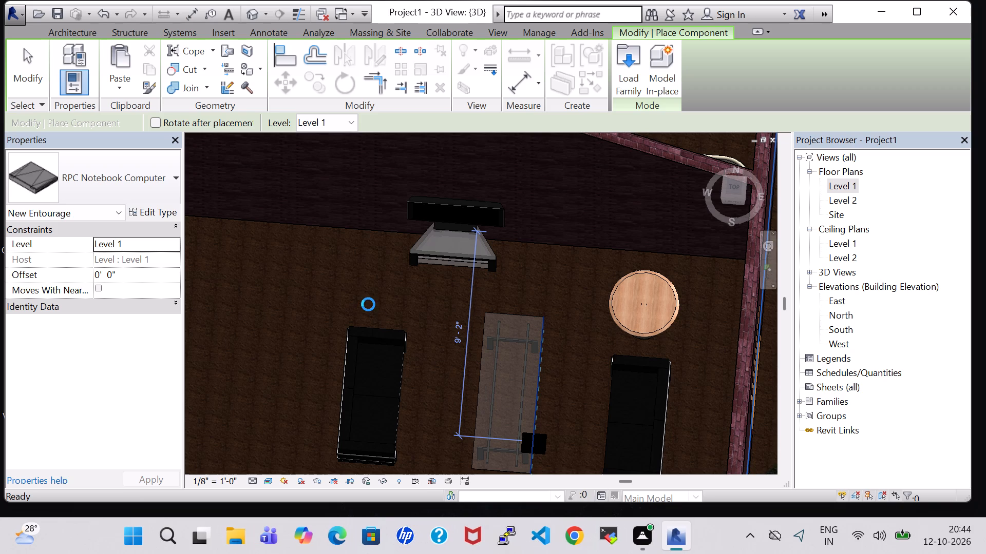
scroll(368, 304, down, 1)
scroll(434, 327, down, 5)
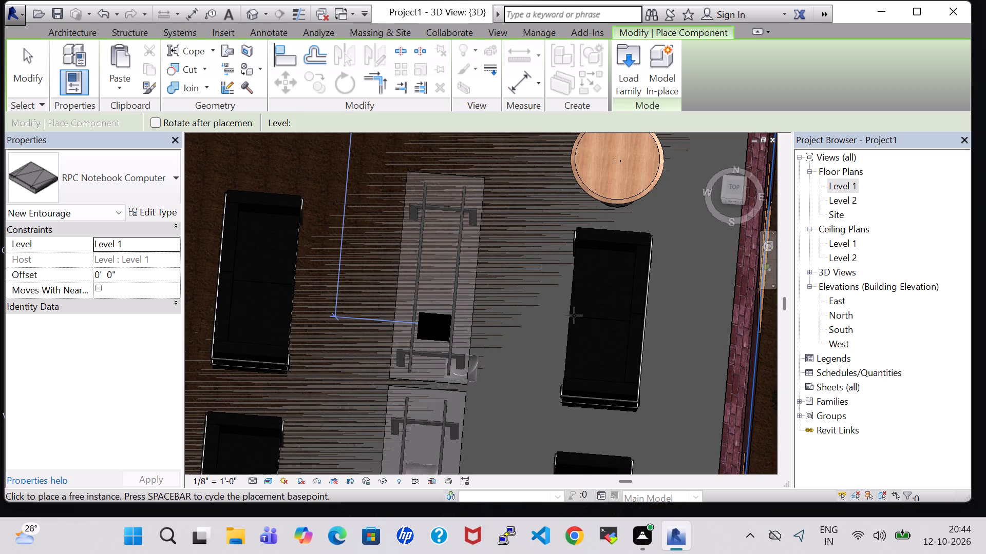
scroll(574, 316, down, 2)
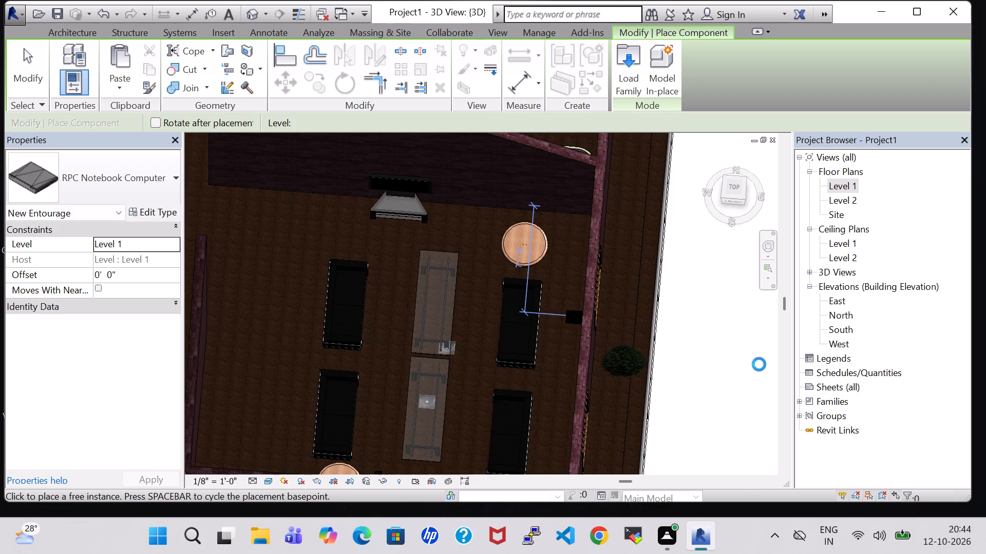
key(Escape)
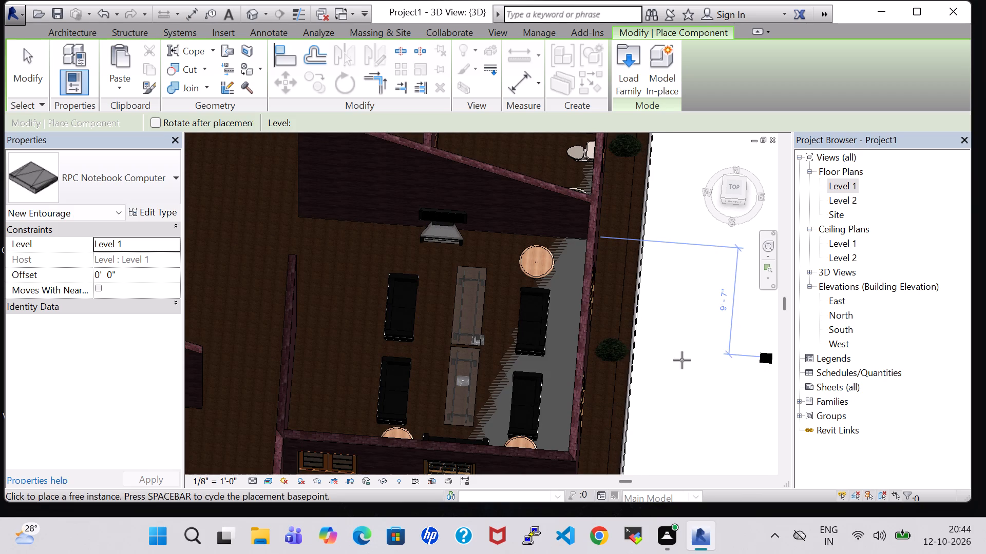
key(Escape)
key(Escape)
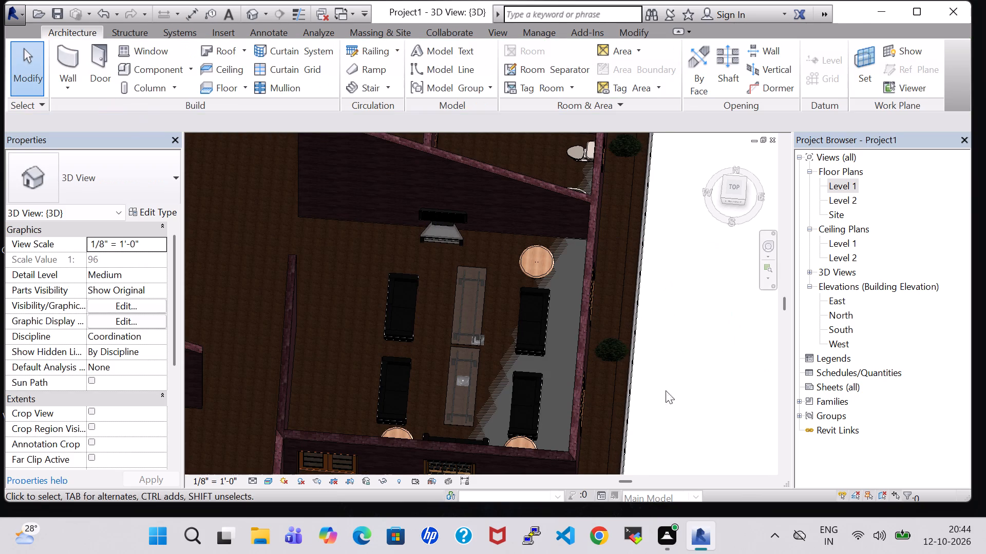
Delete both notebook computers from the hall's two centre tables.
click(485, 344)
key(Delete)
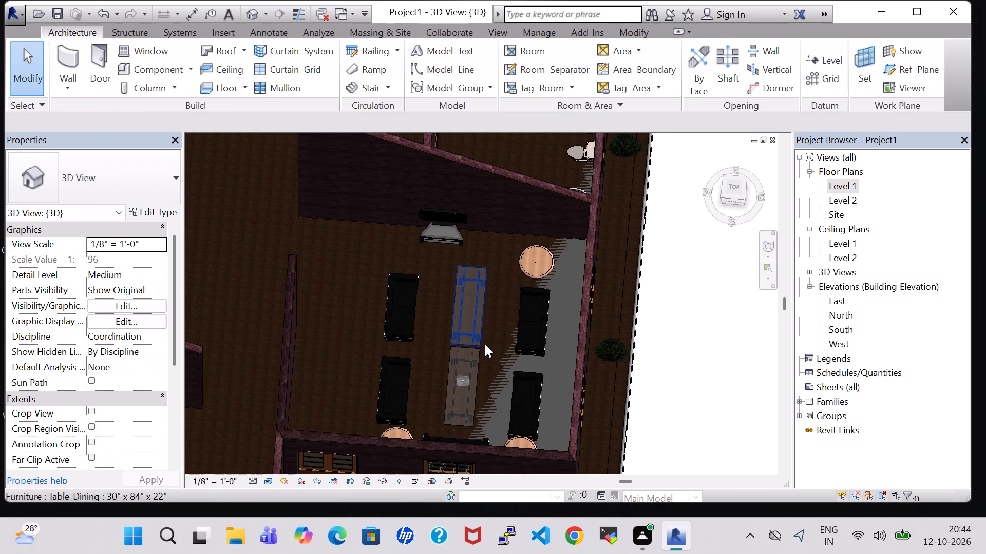
click(466, 384)
key(Delete)
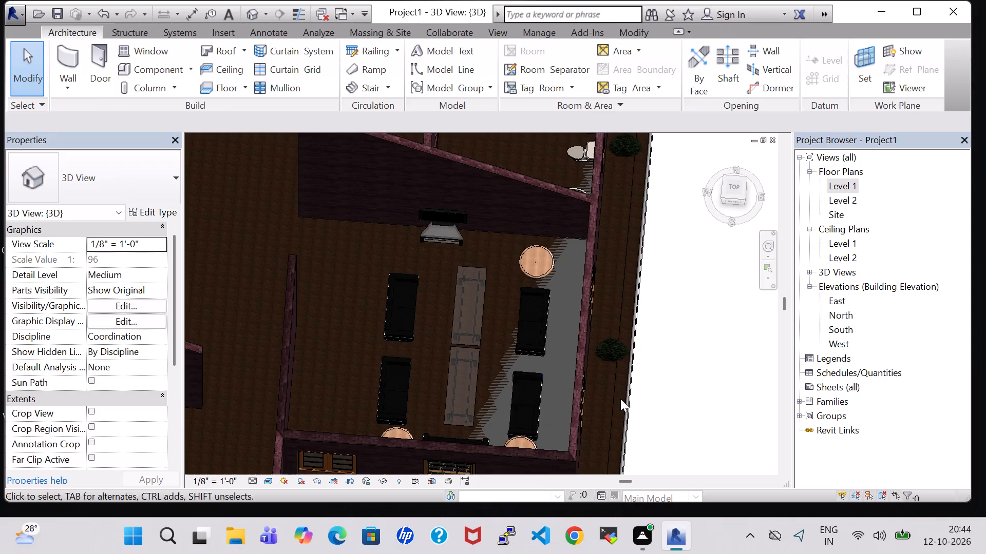
Return to the Level 1 floor plan and load the RPC Picture Frame family from the Entourage library folder.
scroll(653, 399, down, 2)
double_click(847, 182)
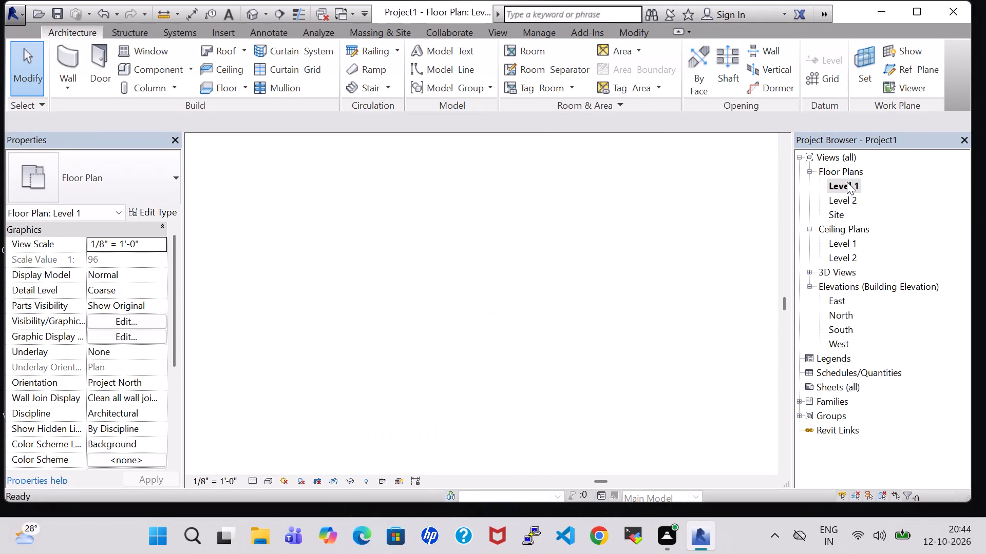
scroll(463, 329, down, 8)
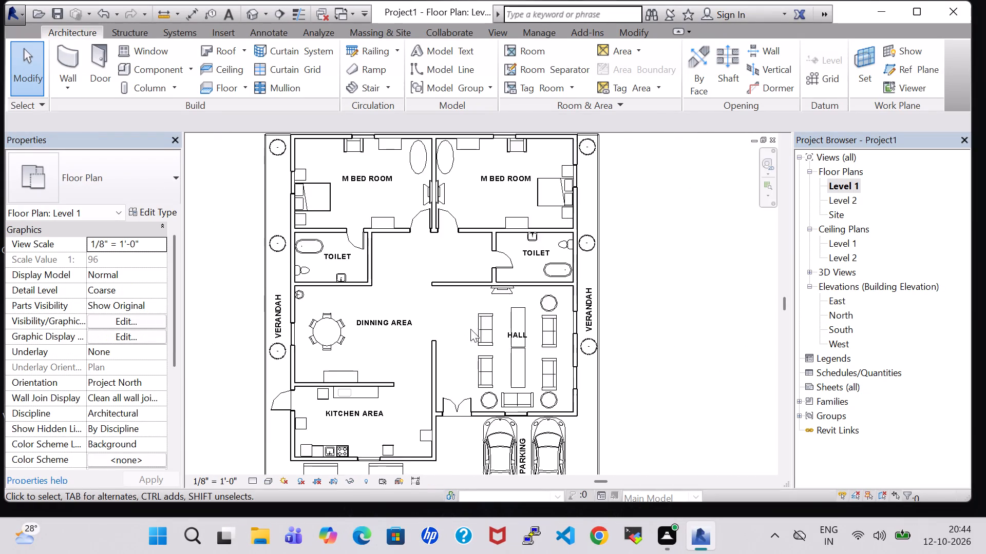
scroll(470, 329, down, 2)
middle_drag(600, 300, 624, 275)
scroll(624, 275, up, 1)
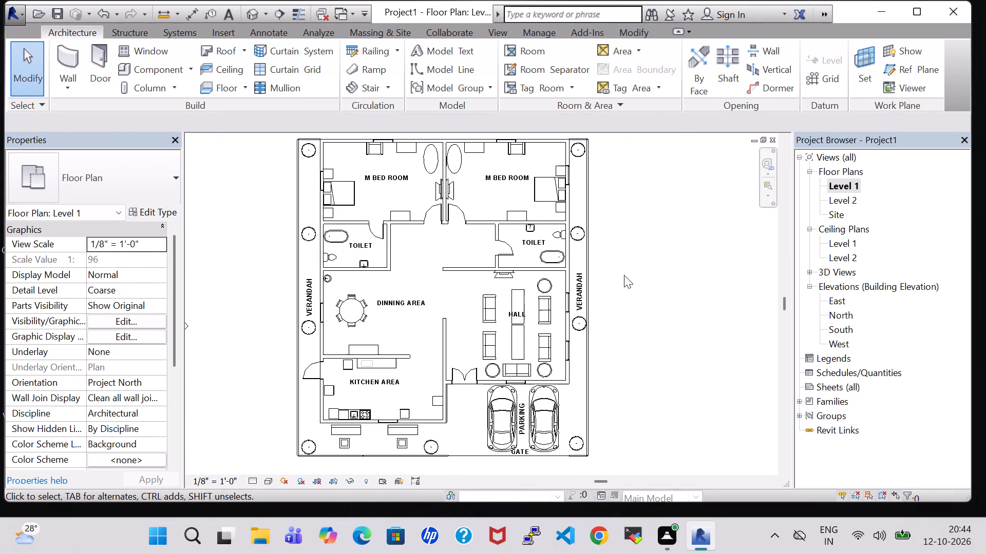
middle_drag(624, 275, 646, 282)
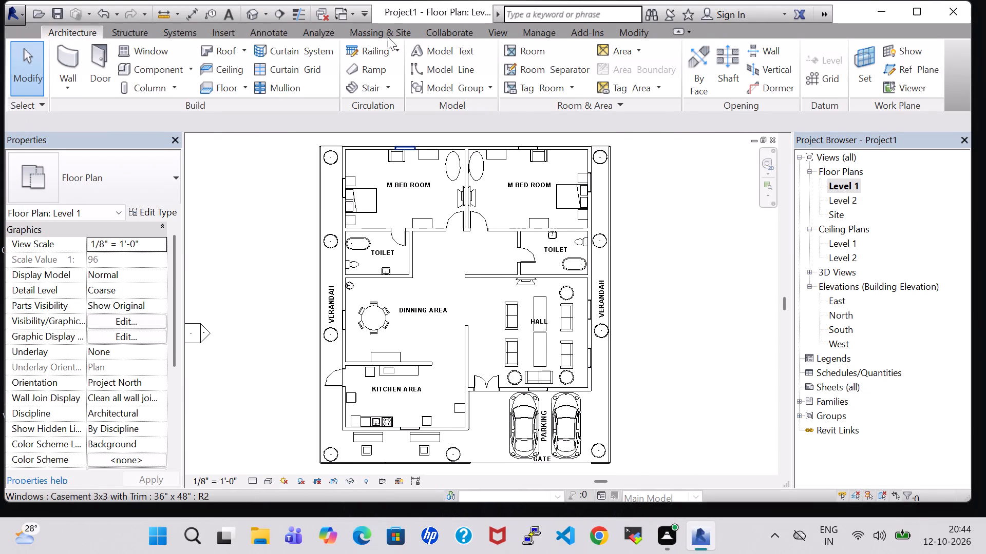
click(170, 65)
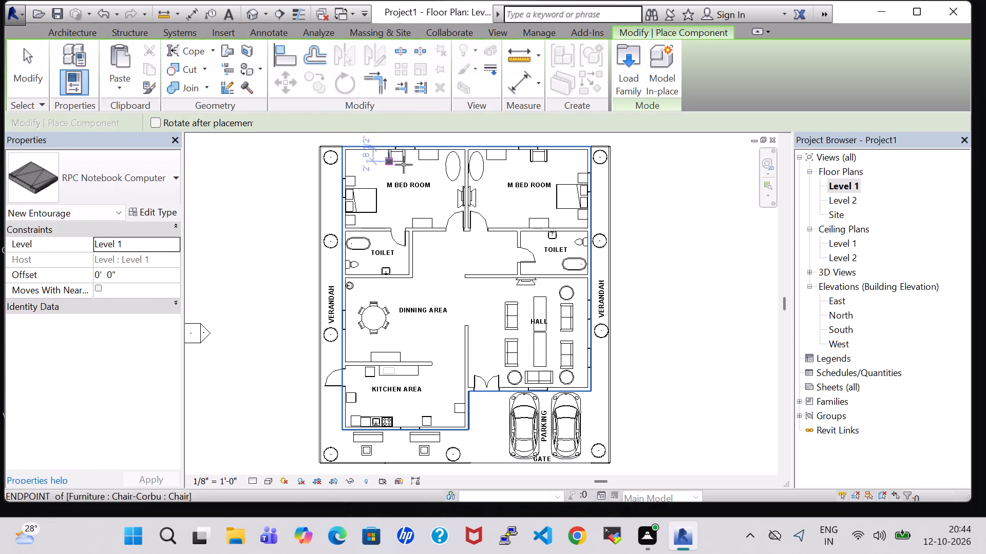
click(629, 71)
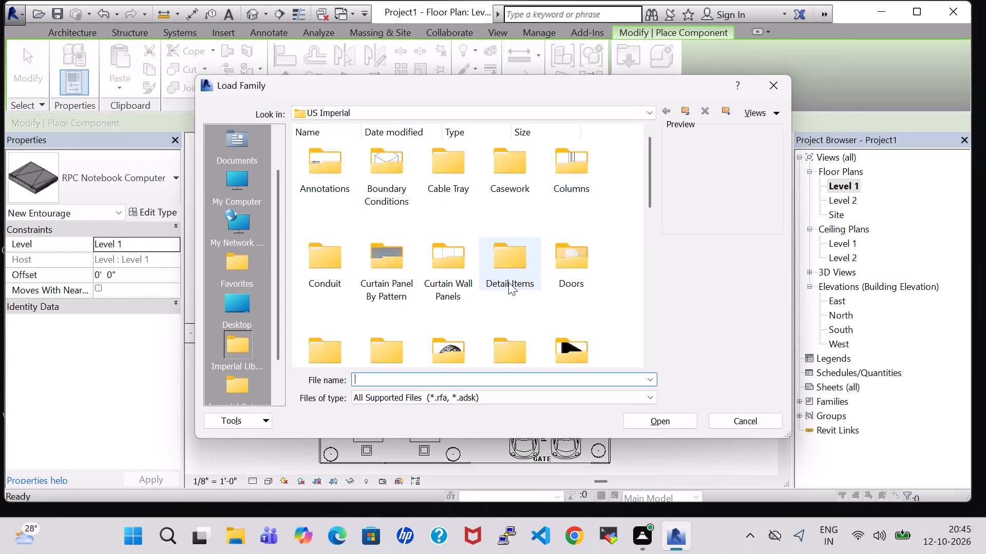
scroll(508, 282, down, 2)
scroll(417, 209, up, 2)
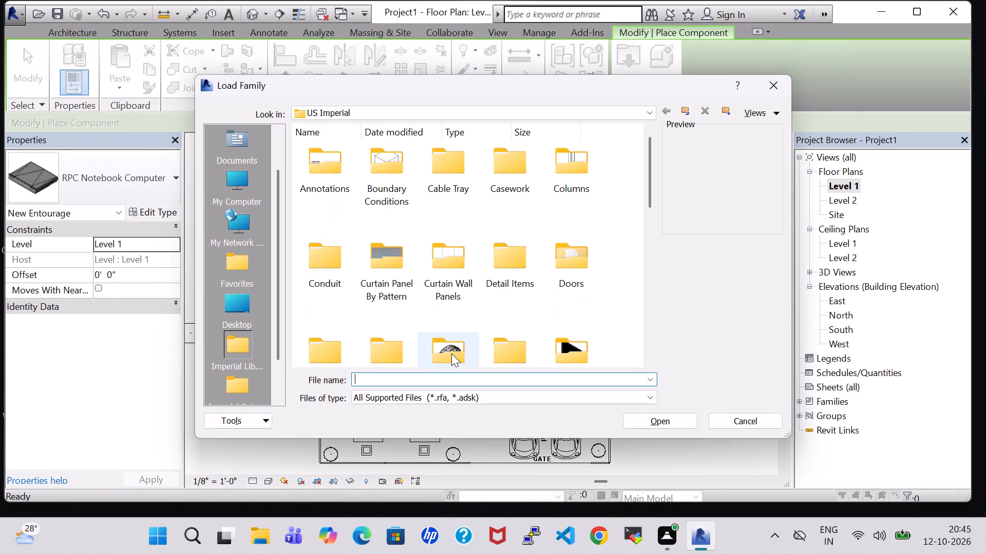
double_click(451, 353)
click(319, 264)
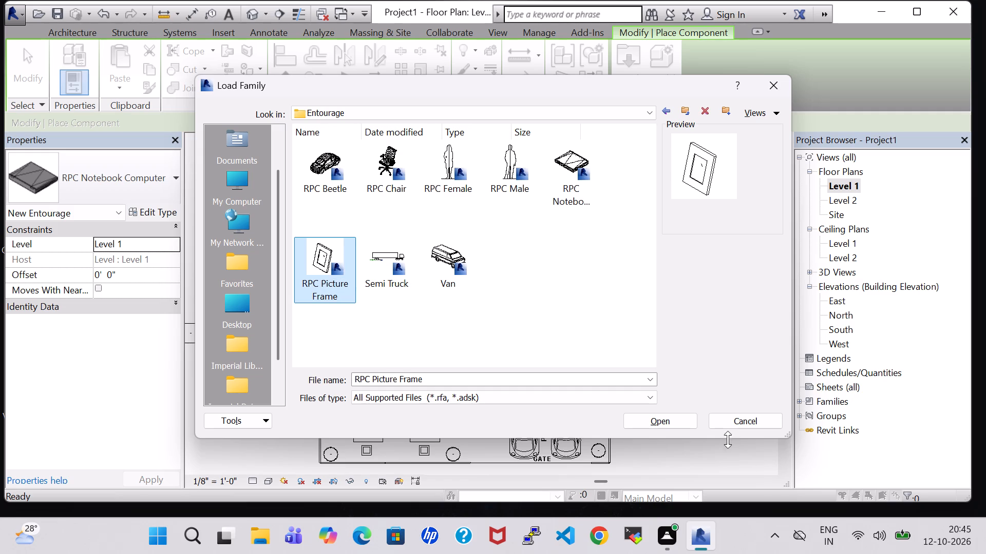
click(669, 421)
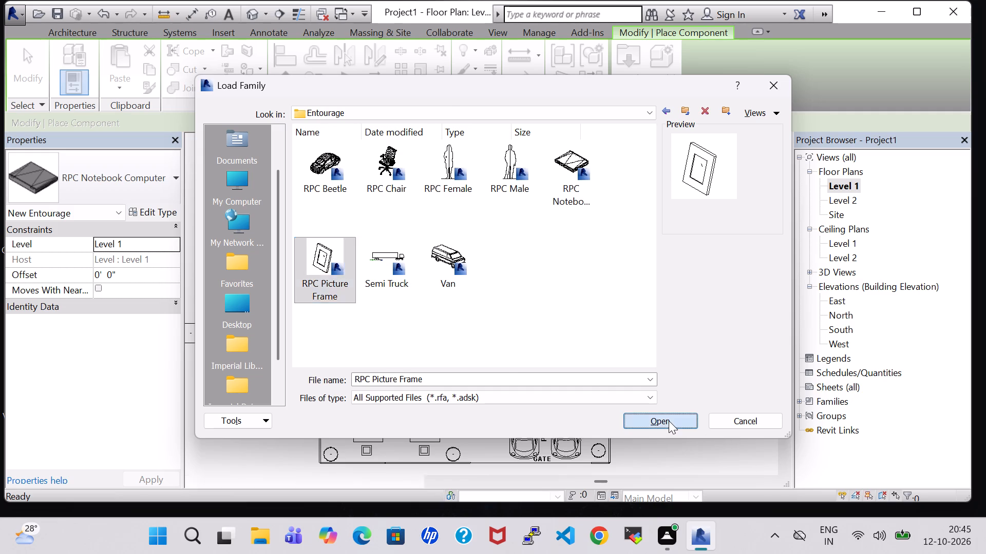
Place a picture frame on the west M BED ROOM's side of the toilet wall, between the bedside table and the toilet door.
scroll(385, 336, up, 6)
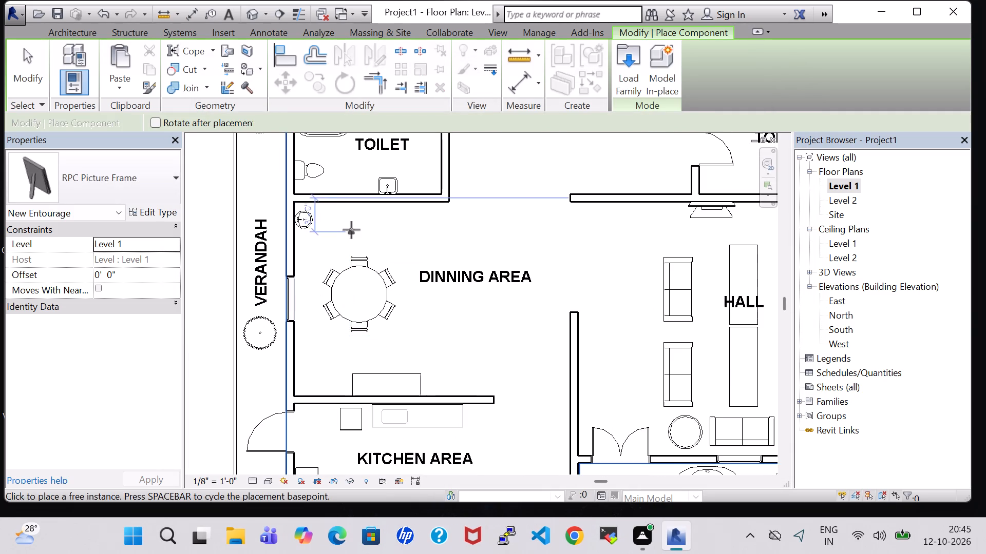
scroll(389, 230, up, 4)
scroll(389, 230, down, 7)
middle_drag(465, 232, 464, 326)
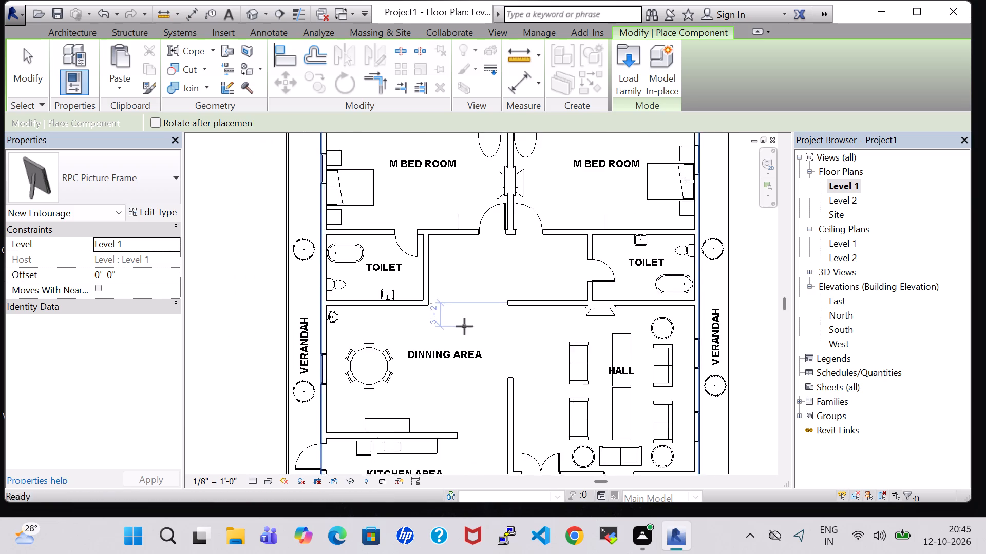
scroll(454, 323, up, 3)
middle_drag(460, 248, 463, 480)
scroll(442, 343, down, 2)
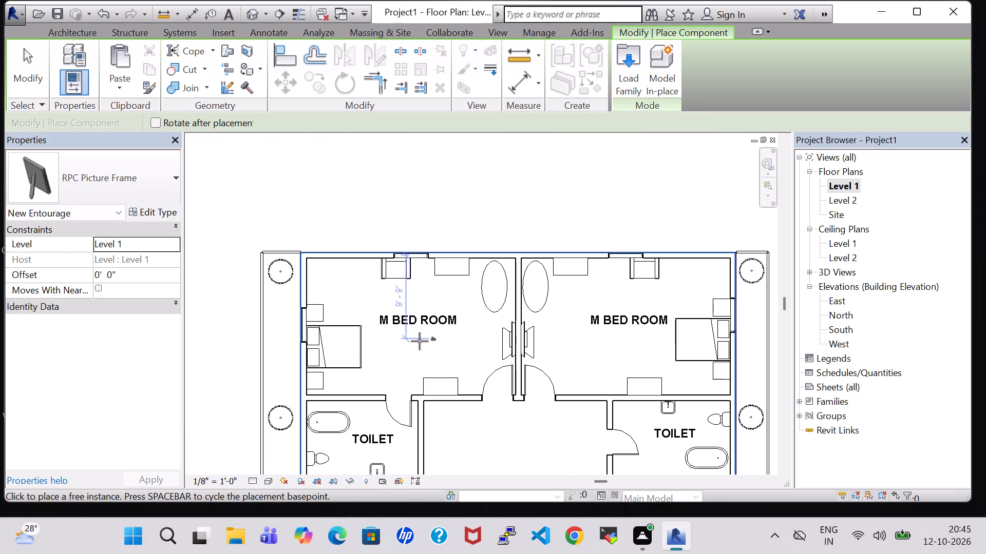
scroll(365, 390, up, 9)
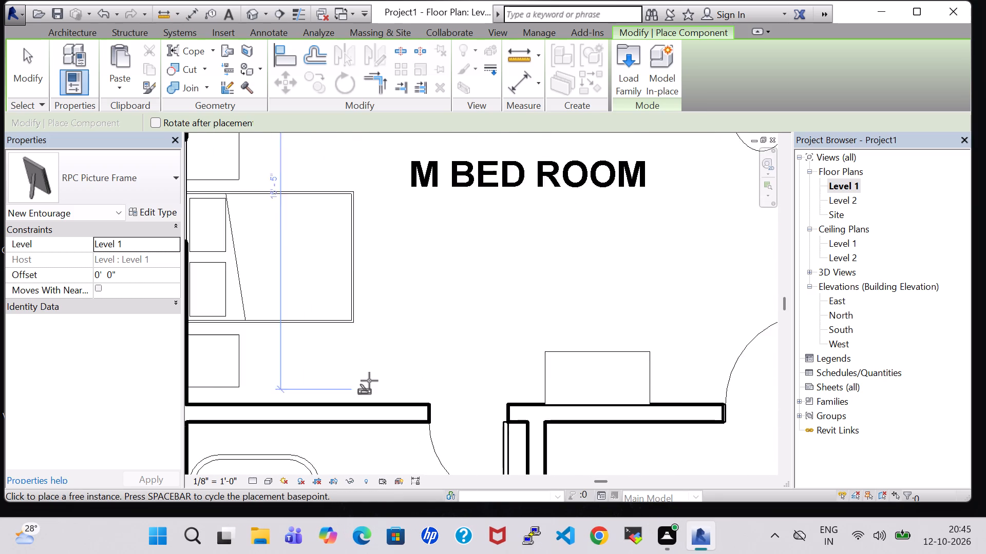
key(space)
key(space)
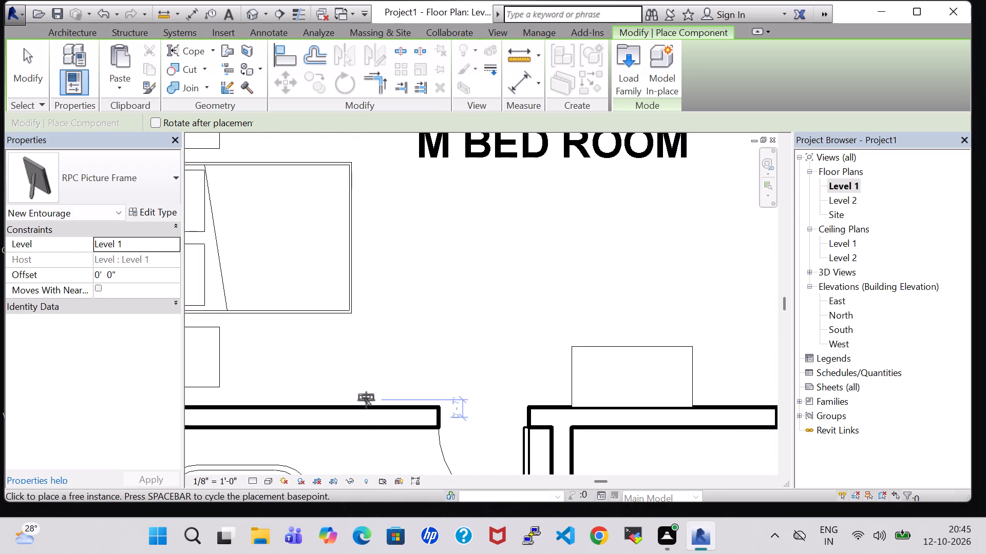
click(367, 404)
Place a second picture frame against the east M BED ROOM's south wall, between the entrance door and the cabinet.
middle_drag(506, 361, 287, 361)
scroll(286, 361, down, 4)
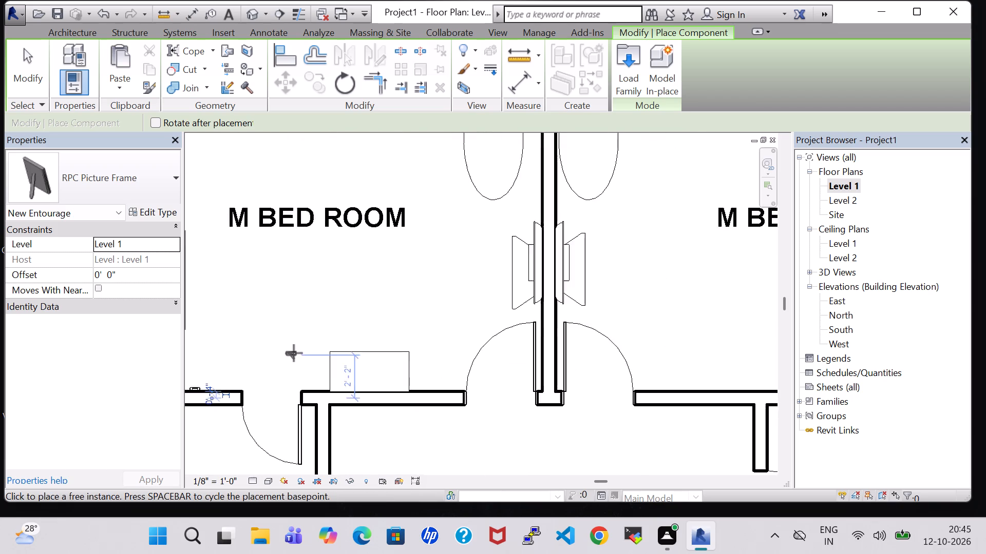
scroll(294, 353, down, 2)
middle_drag(574, 304, 483, 310)
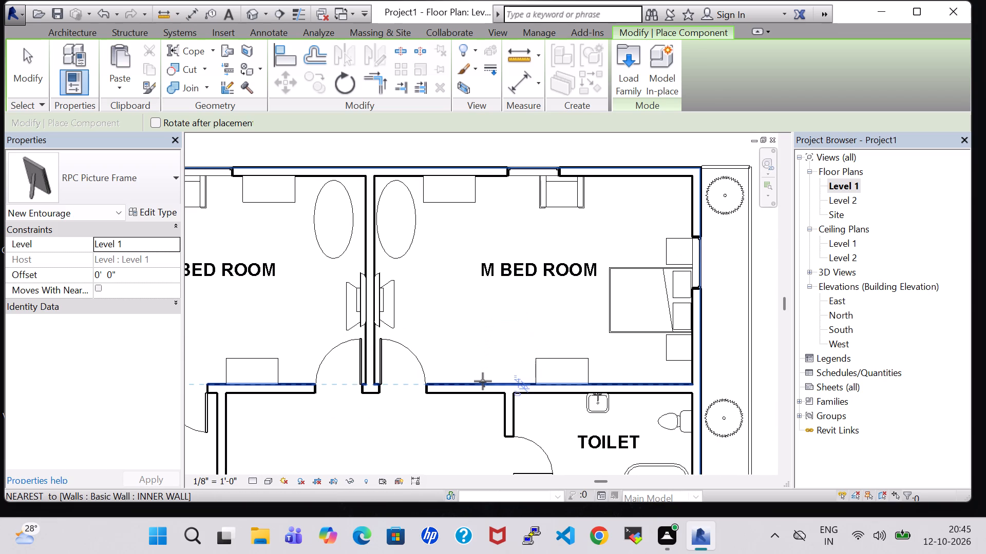
scroll(483, 381, up, 5)
click(483, 382)
Place a rotated picture frame on the dining area's west wall, between the window and the kitchen partition wall.
scroll(480, 390, down, 1)
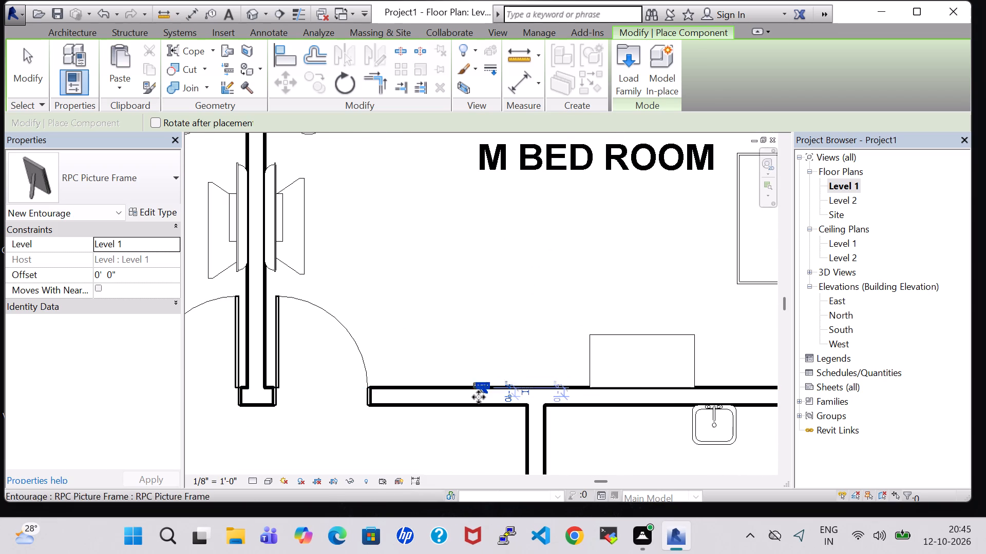
scroll(479, 397, down, 4)
middle_drag(473, 334, 485, 256)
middle_drag(520, 220, 551, 176)
scroll(510, 249, down, 3)
middle_drag(384, 391, 463, 364)
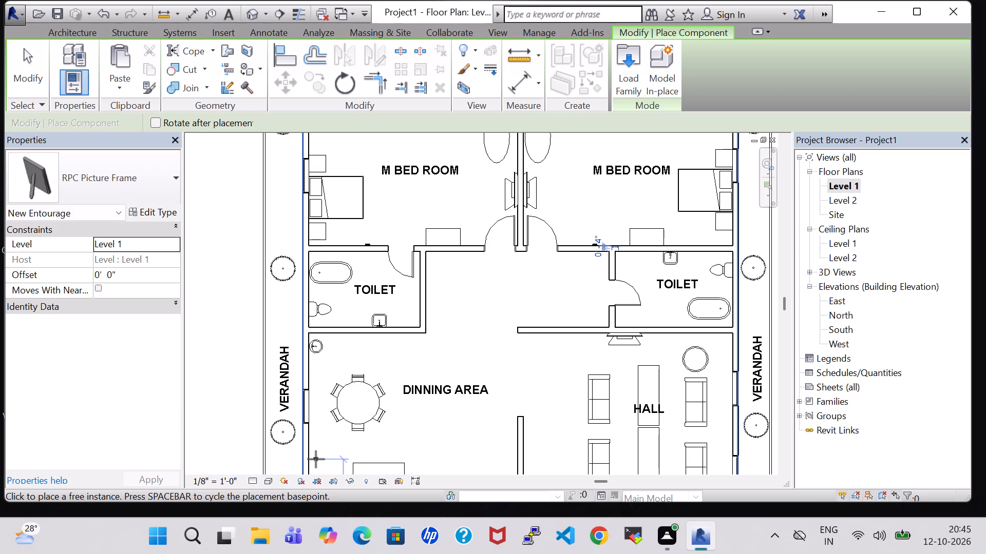
key(space)
scroll(314, 459, up, 8)
middle_drag(319, 446, 345, 393)
key(space)
key(space)
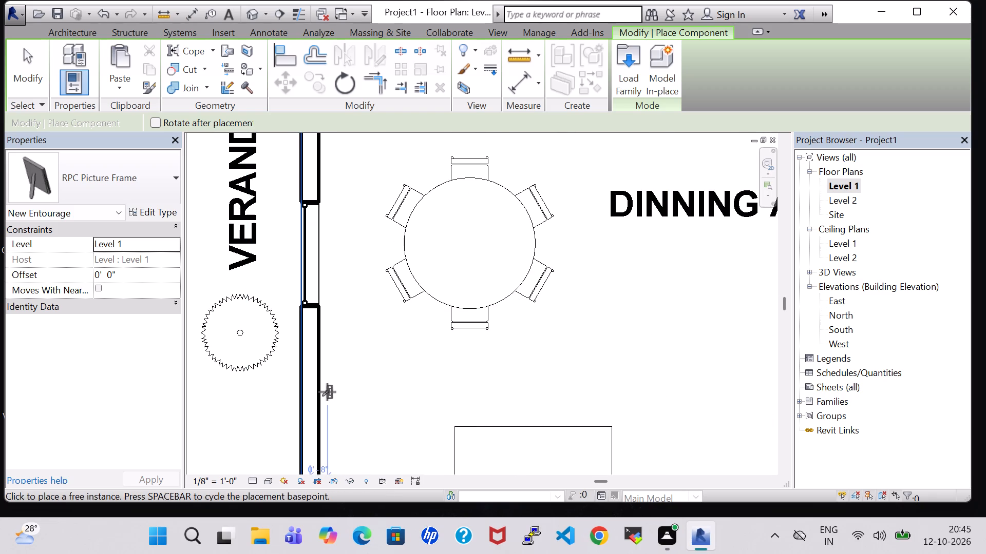
click(323, 395)
scroll(346, 404, down, 4)
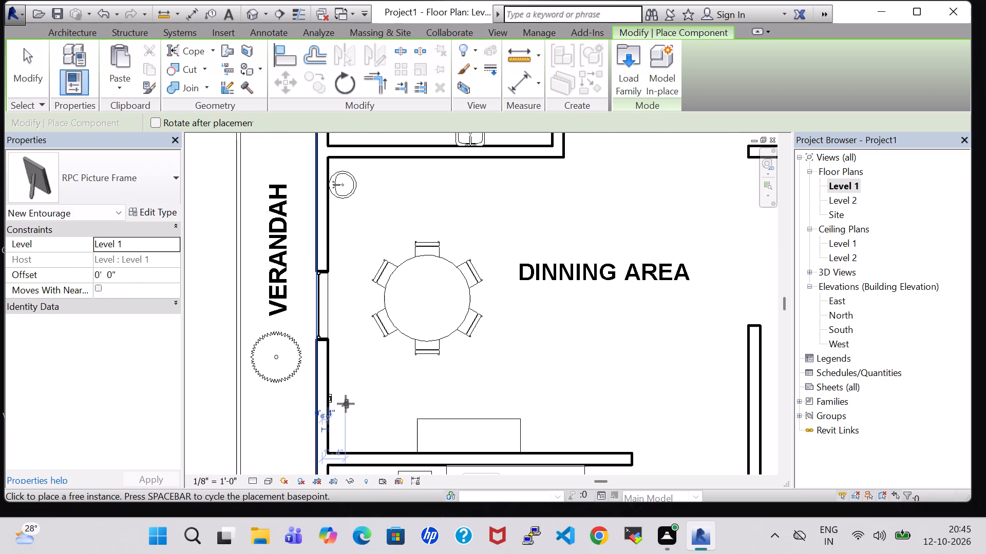
key(Escape)
key(Escape)
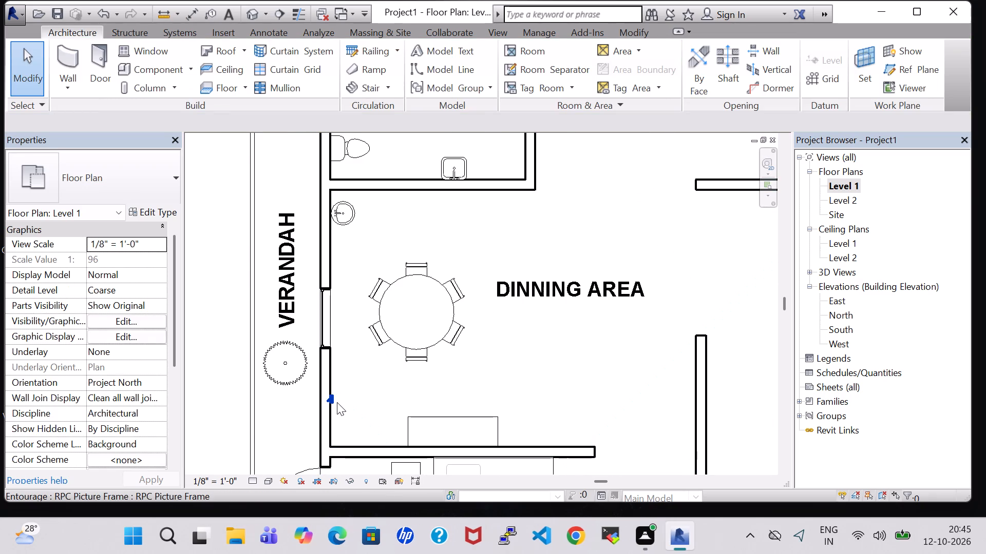
Set the offset of the dining area's picture frame to 3' 0".
click(337, 402)
click(101, 273)
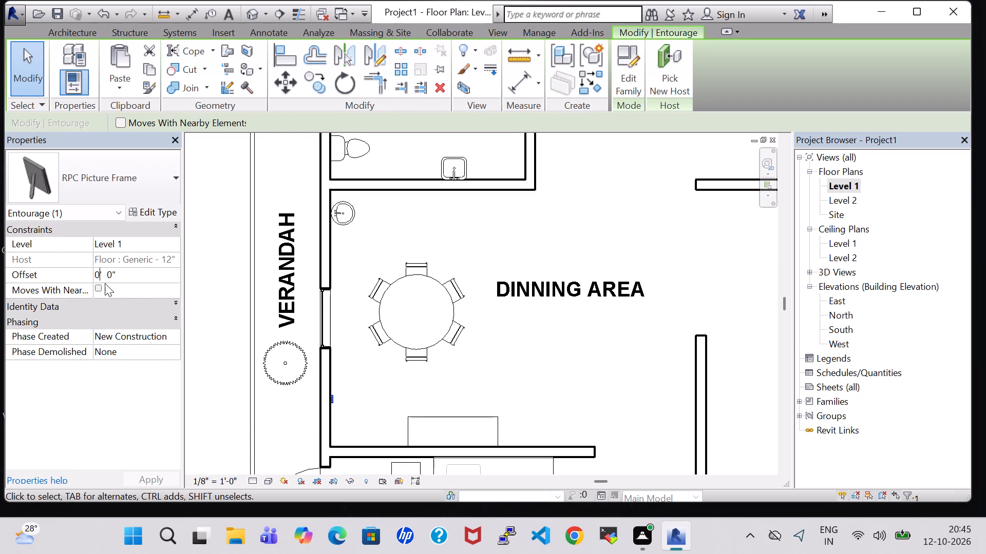
key(BackSpace)
key(3)
key(Return)
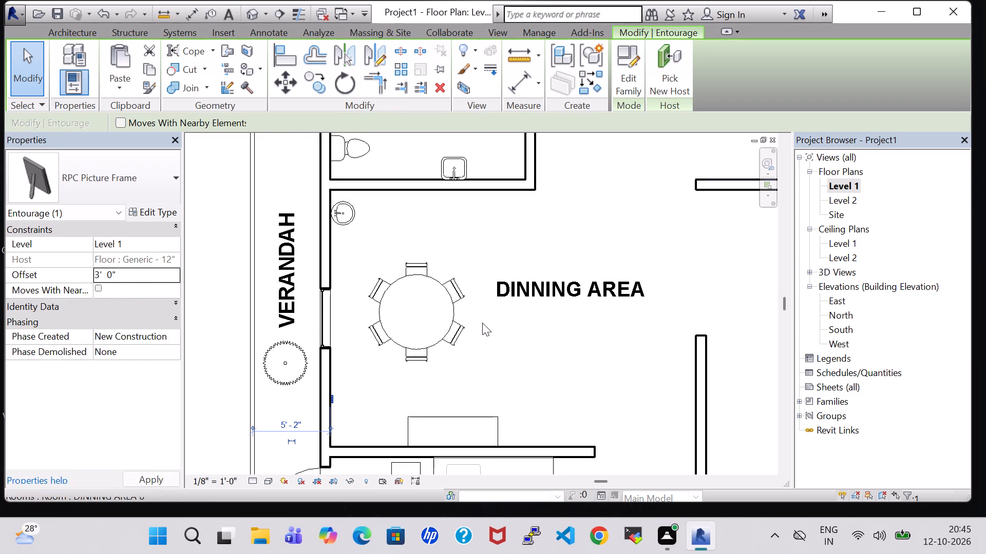
Set the offset of the west M BED ROOM's picture frame beside the toilet door to 3' 0".
scroll(448, 341, down, 3)
middle_drag(523, 232, 489, 375)
scroll(431, 298, up, 3)
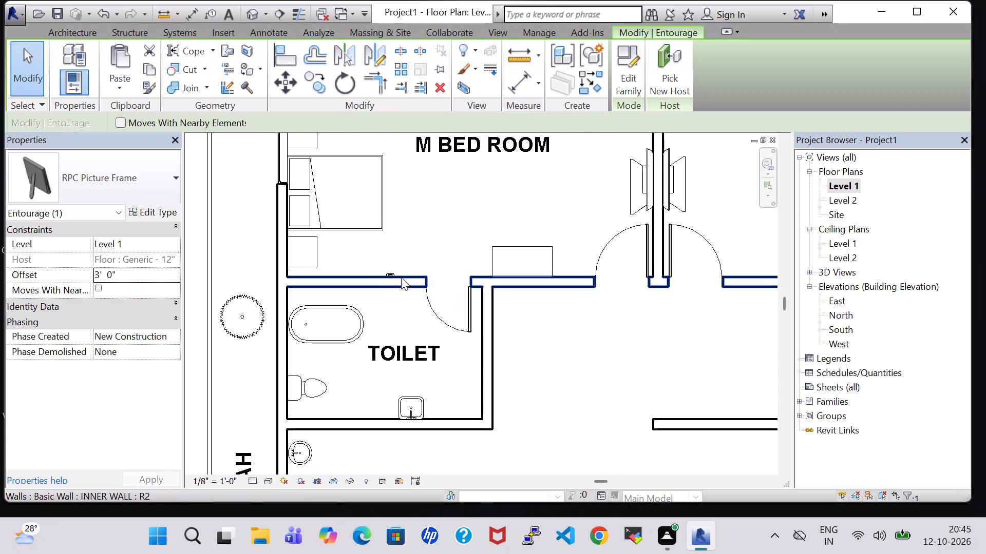
scroll(393, 273, up, 11)
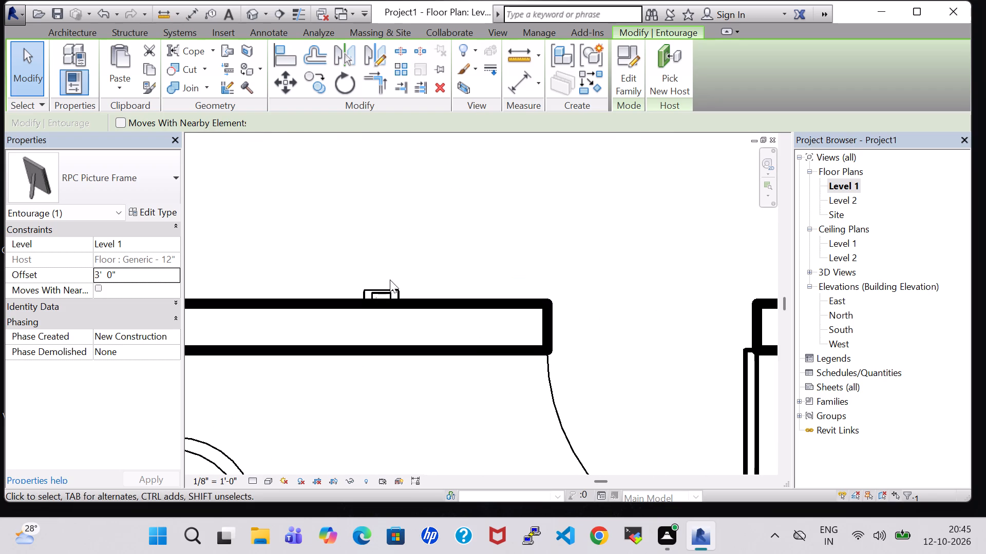
click(388, 290)
click(100, 272)
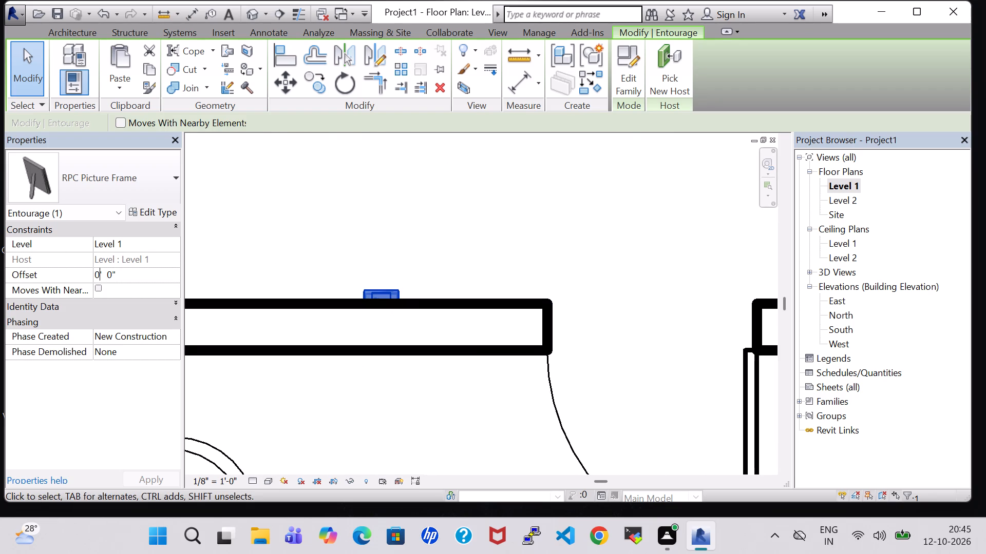
key(BackSpace)
key(3)
key(Return)
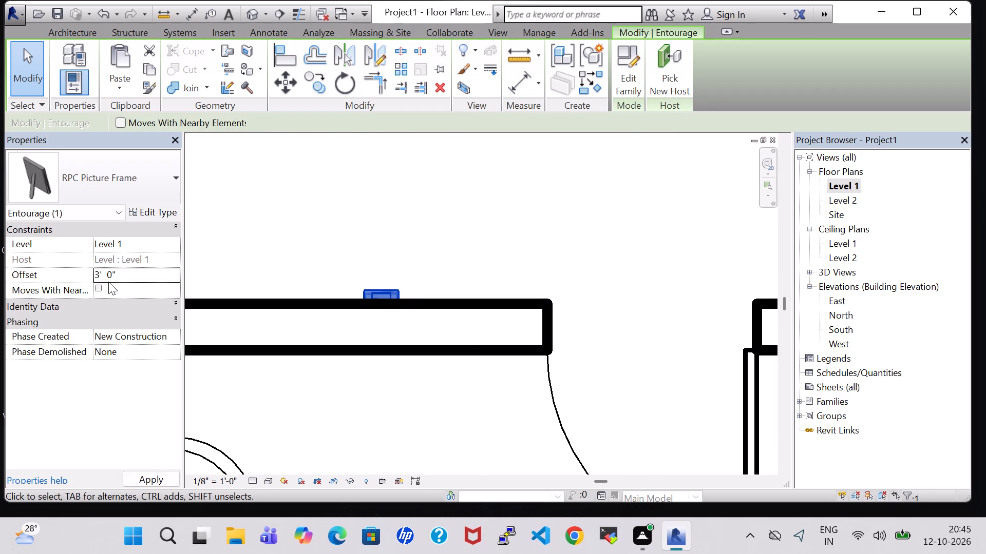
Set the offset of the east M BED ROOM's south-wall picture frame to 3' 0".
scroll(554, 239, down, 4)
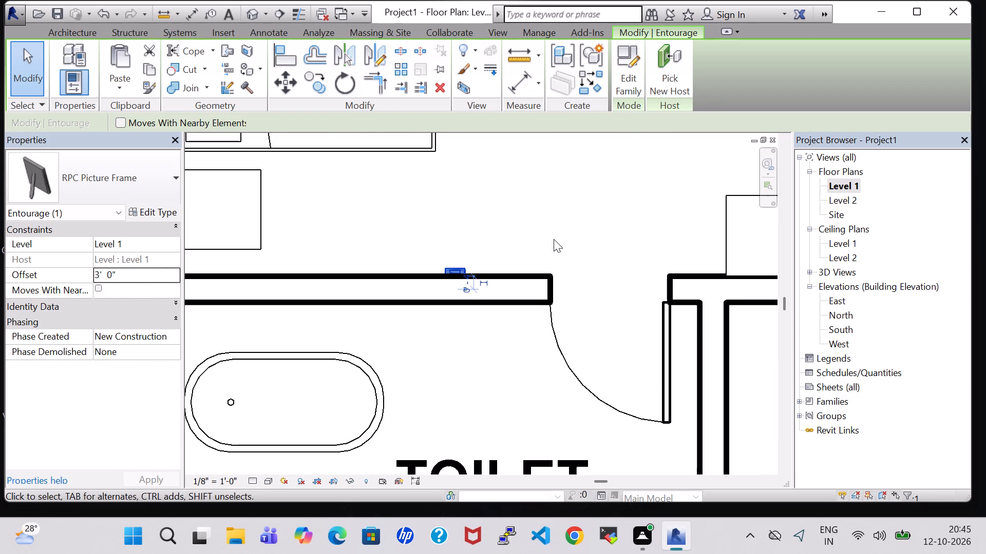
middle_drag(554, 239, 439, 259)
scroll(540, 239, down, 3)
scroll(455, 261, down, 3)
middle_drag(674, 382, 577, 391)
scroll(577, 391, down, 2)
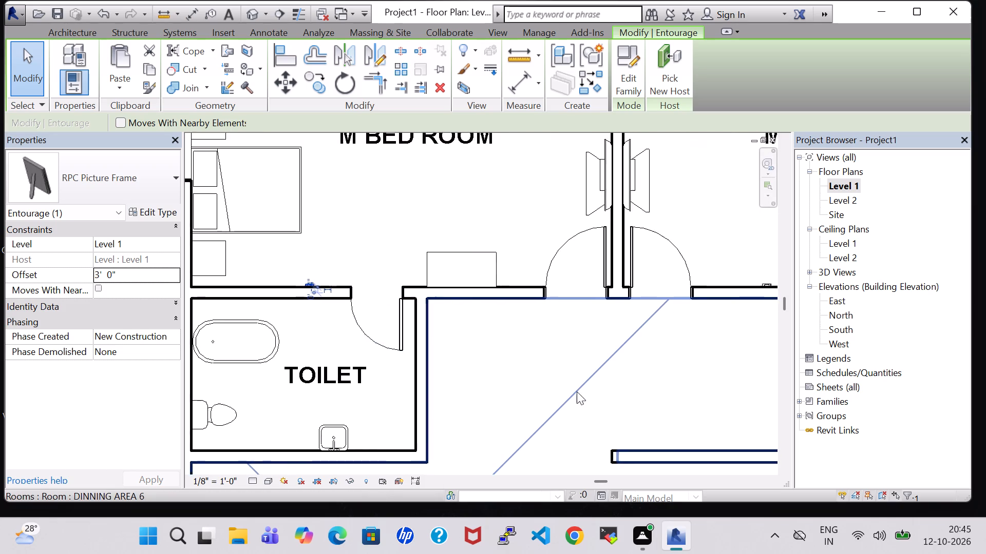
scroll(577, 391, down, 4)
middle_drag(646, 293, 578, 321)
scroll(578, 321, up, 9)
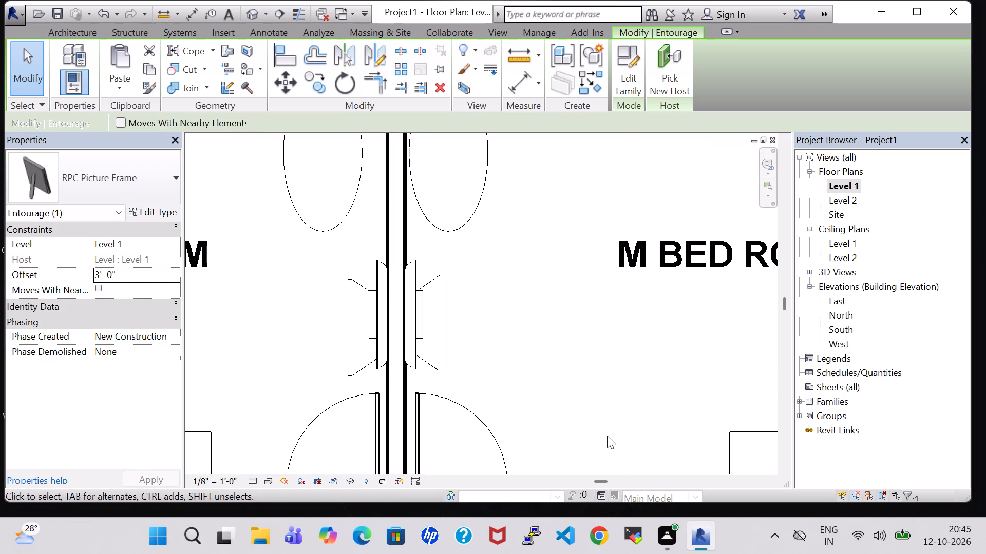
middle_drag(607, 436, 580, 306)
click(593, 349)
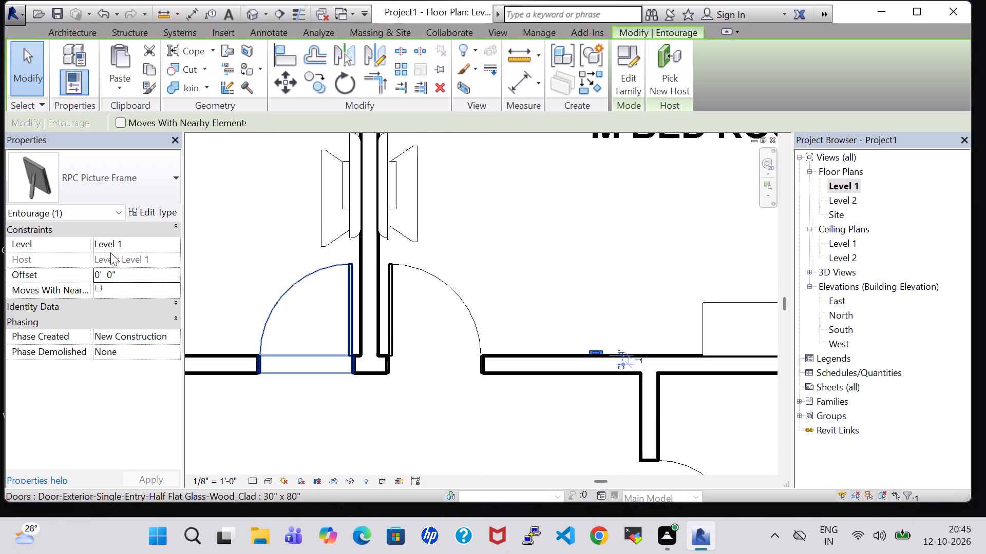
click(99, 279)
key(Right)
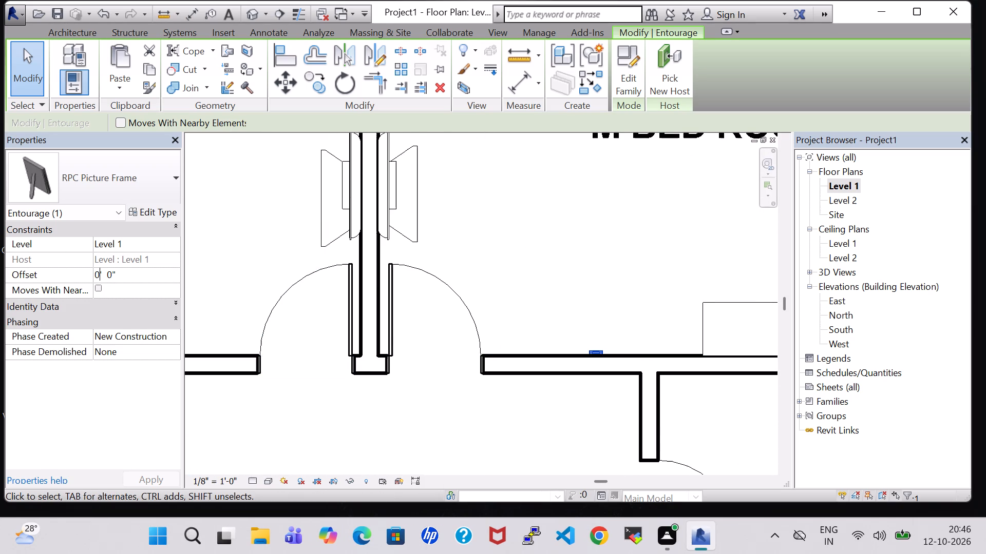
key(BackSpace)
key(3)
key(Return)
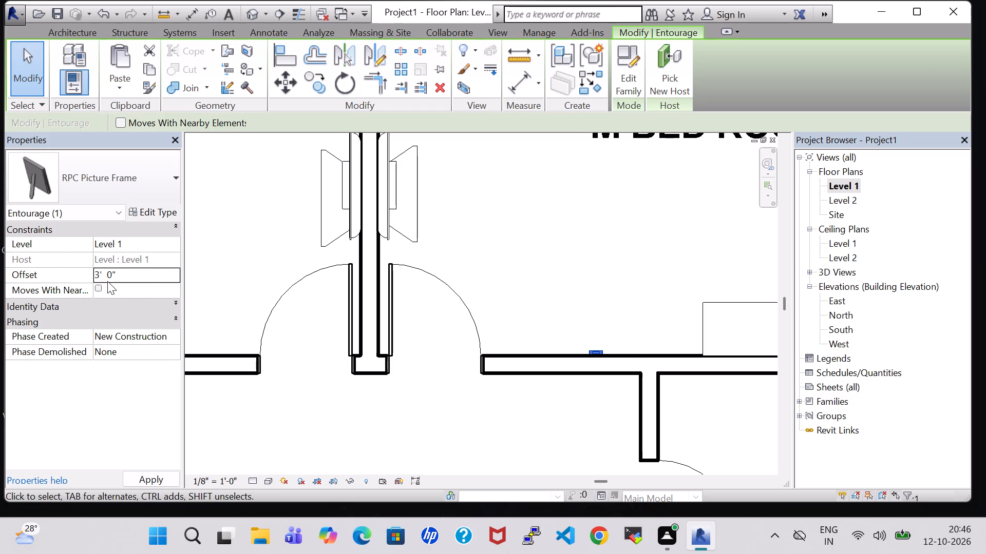
Open the 3D view and examine the east M BED ROOM's picture frame on its wall from the north side.
click(253, 17)
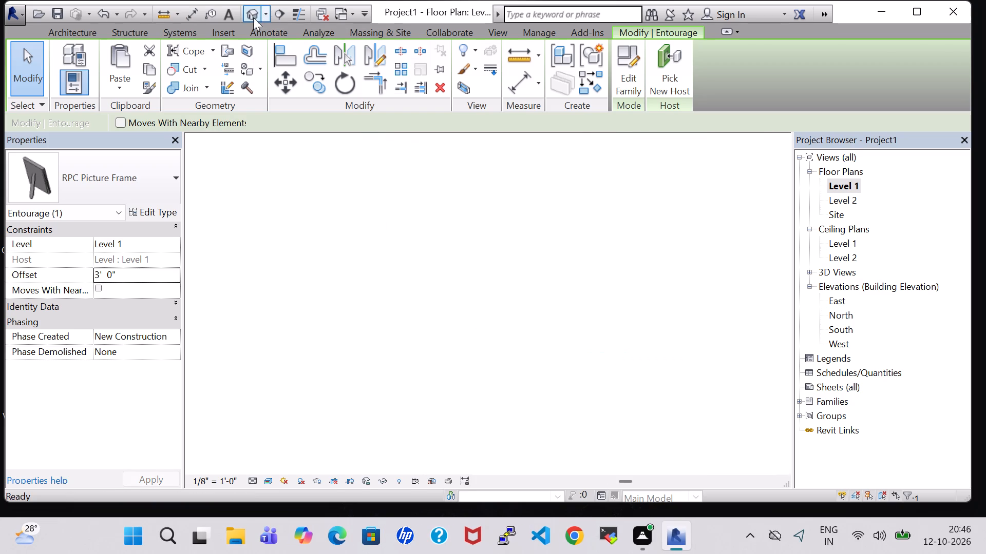
scroll(383, 292, down, 2)
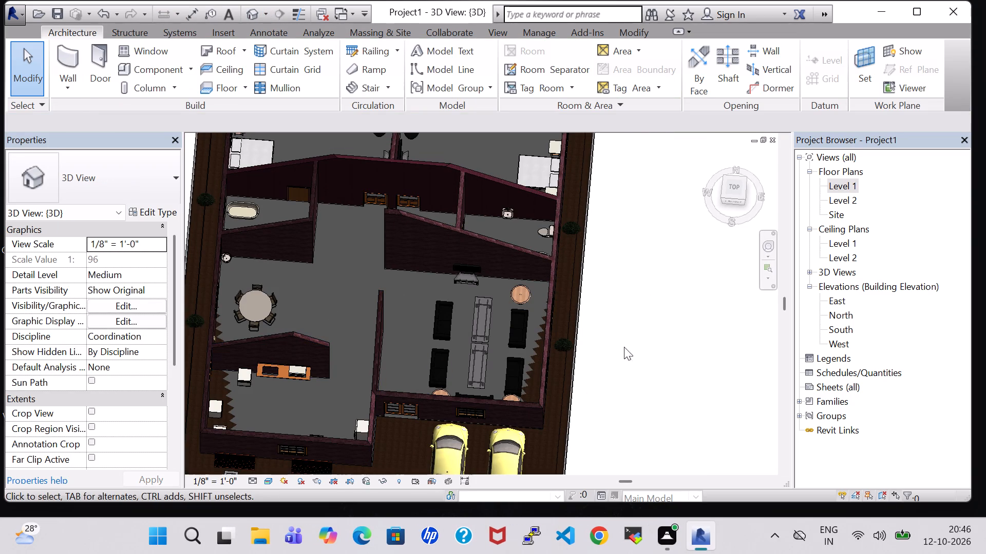
shift+middle_drag(625, 322, 312, 258)
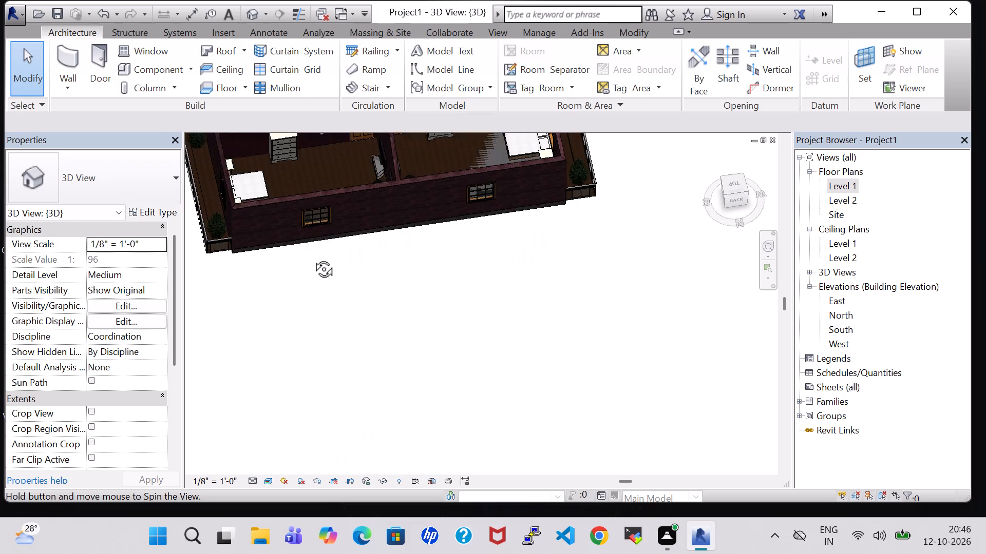
shift+middle_drag(312, 258, 309, 251)
scroll(332, 228, up, 3)
middle_drag(318, 147, 351, 245)
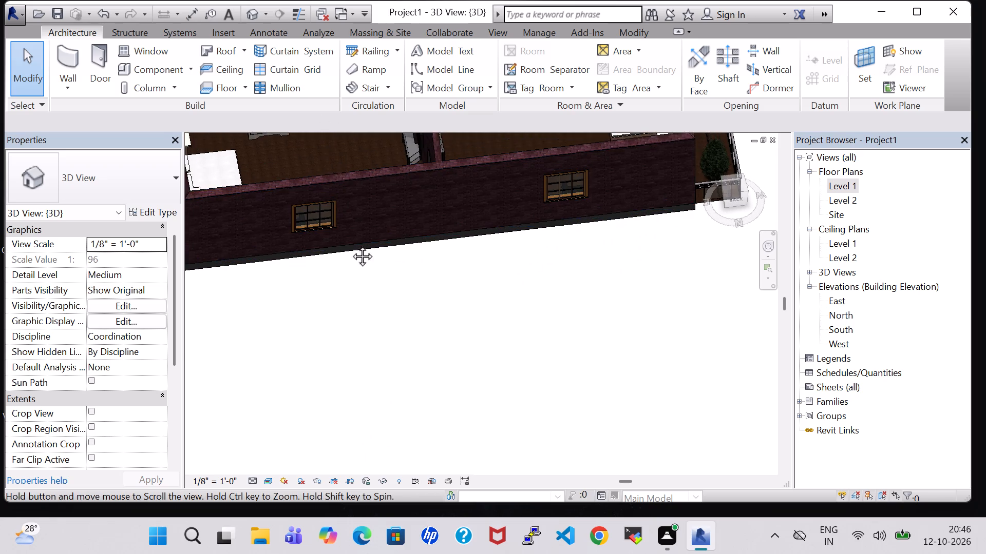
middle_drag(351, 245, 355, 309)
scroll(356, 249, up, 8)
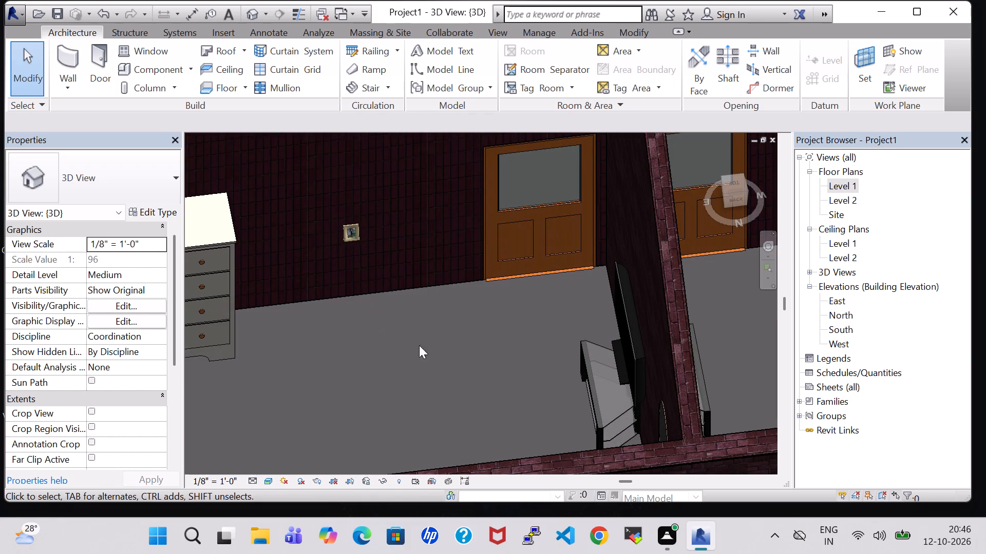
middle_drag(472, 351, 390, 372)
scroll(391, 370, up, 3)
middle_drag(460, 379, 465, 379)
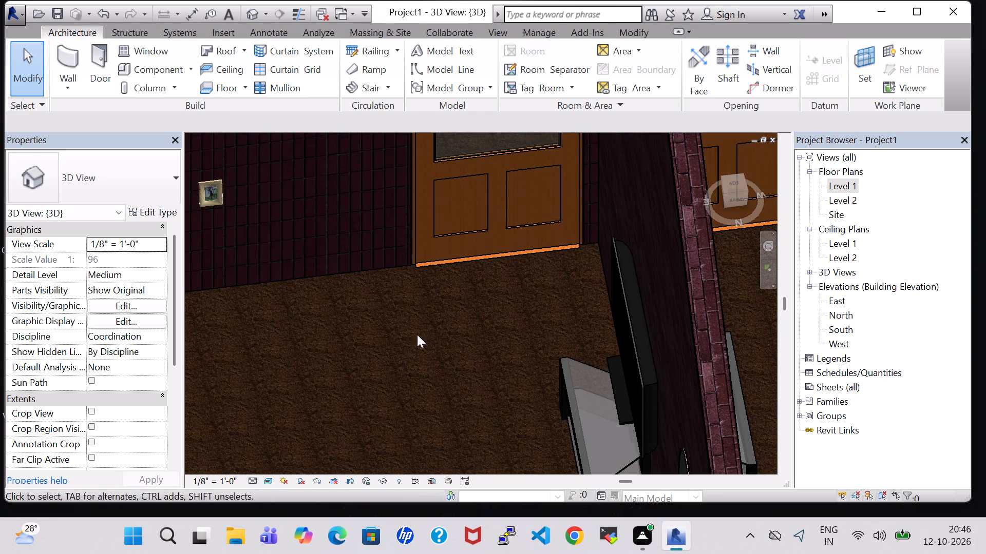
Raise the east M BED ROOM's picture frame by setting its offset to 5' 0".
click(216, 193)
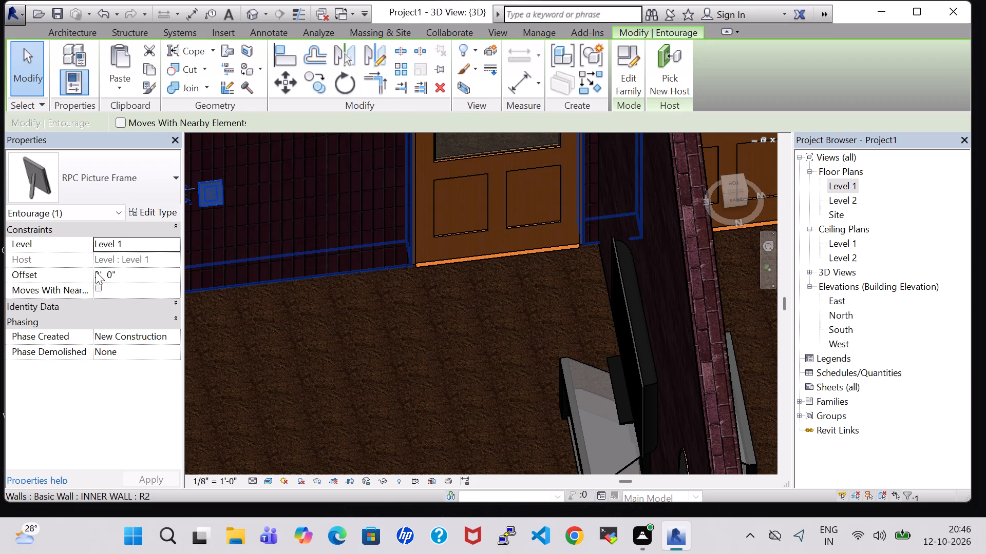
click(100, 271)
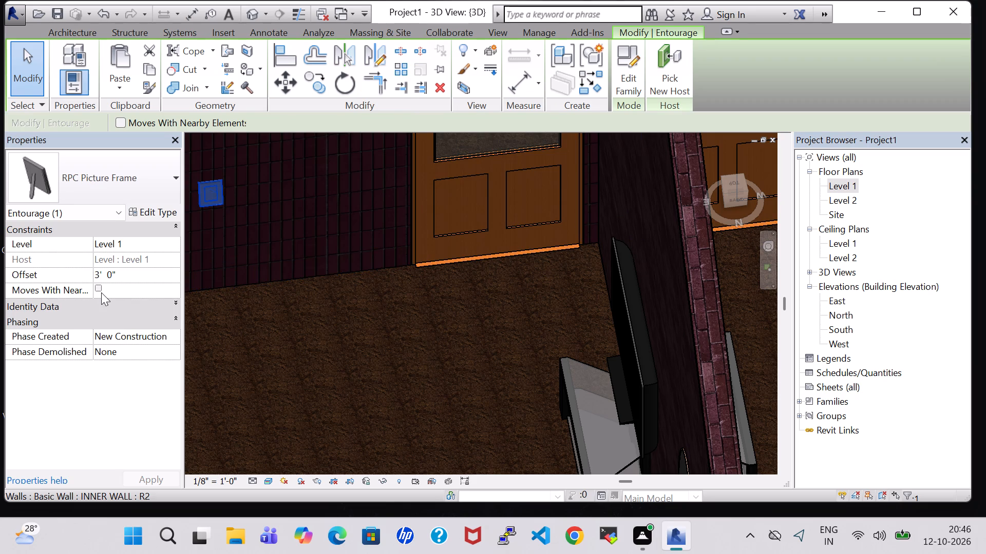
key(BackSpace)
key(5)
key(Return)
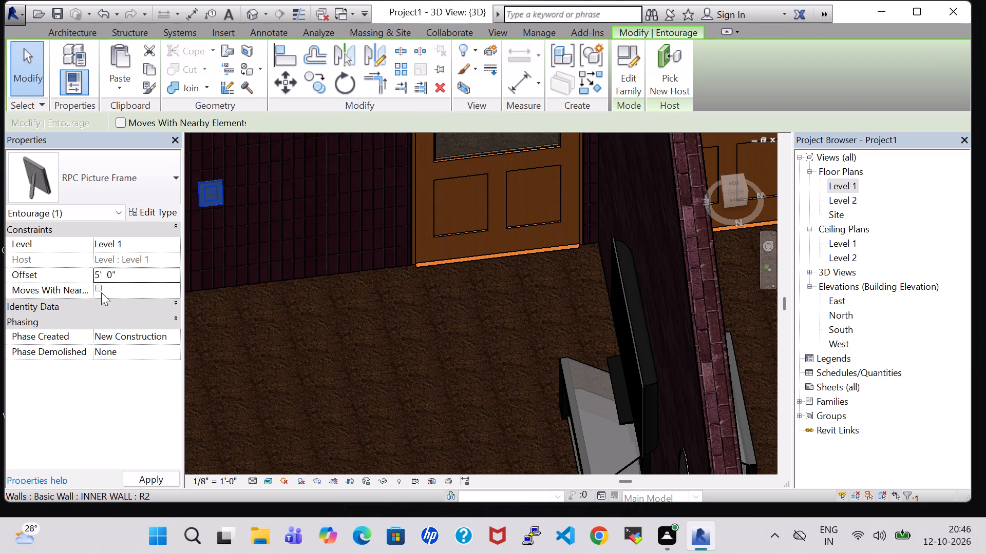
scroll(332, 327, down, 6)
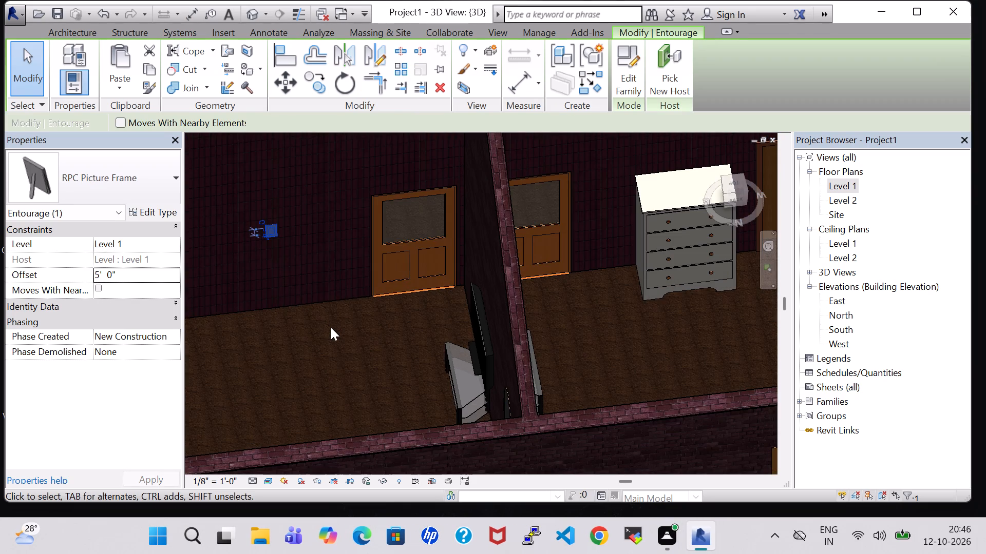
Set the east M BED ROOM's picture frame offset to 7' 0".
click(99, 274)
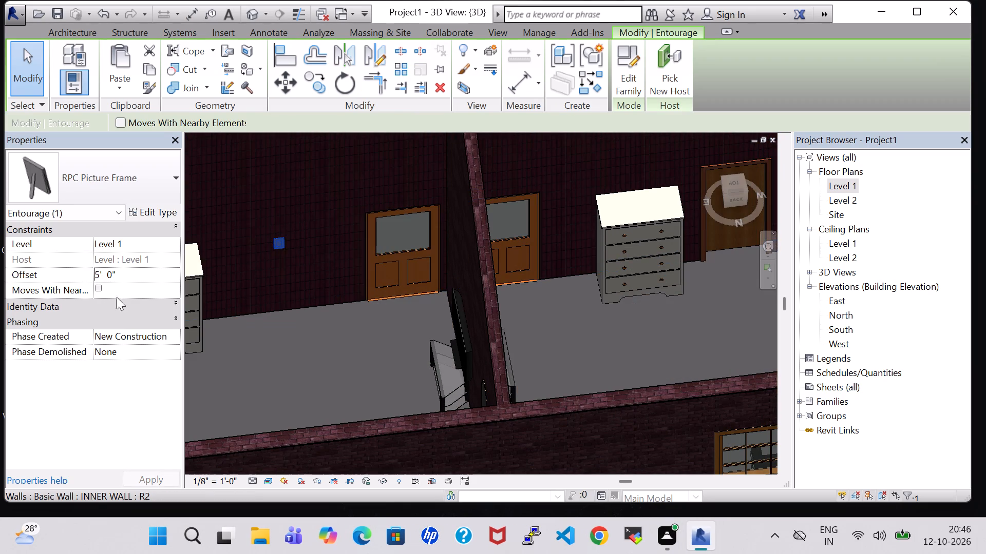
key(Right)
key(BackSpace)
key(7)
key(Return)
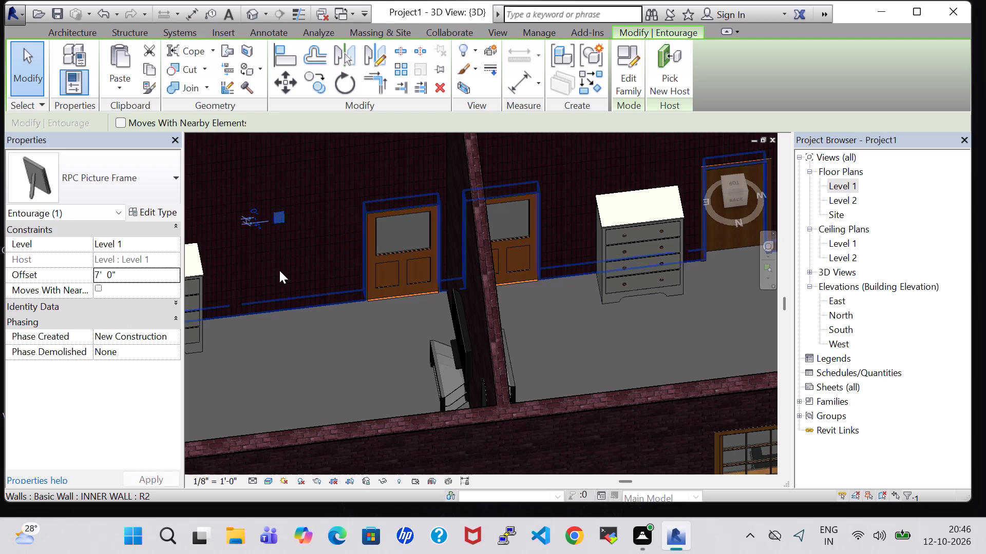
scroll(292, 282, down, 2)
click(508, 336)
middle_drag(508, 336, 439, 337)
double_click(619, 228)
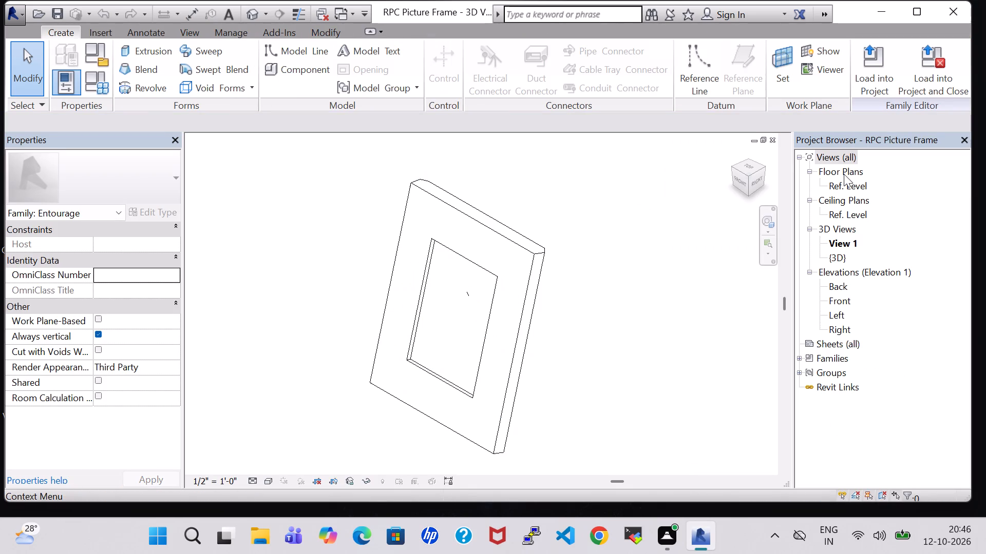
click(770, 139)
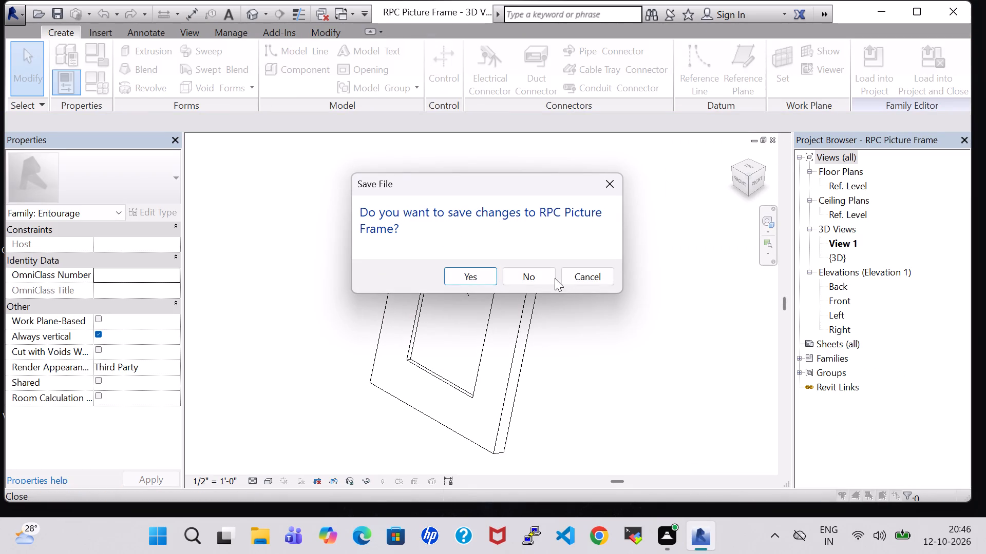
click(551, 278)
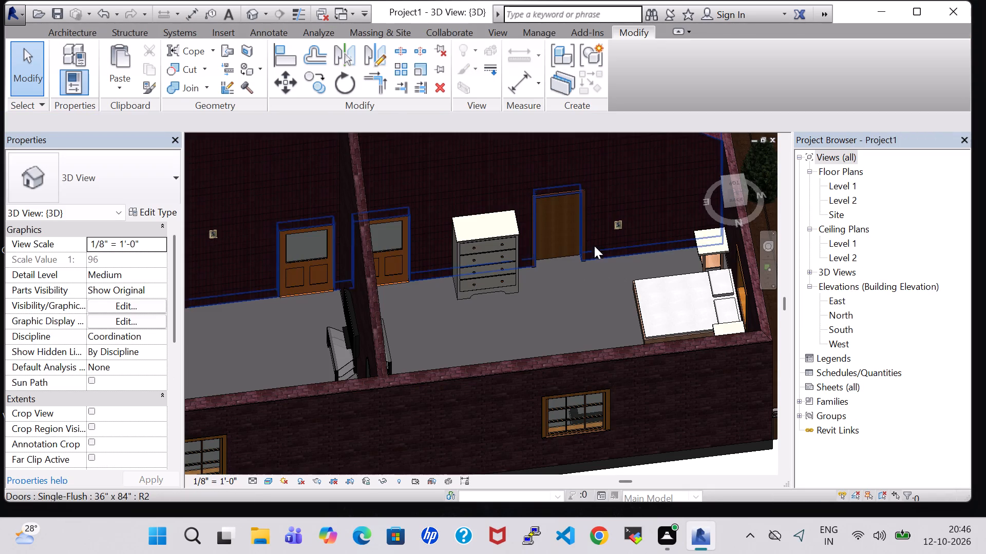
Set the offset of the west M BED ROOM's south-wall picture frame to 7' 0".
click(619, 222)
click(100, 270)
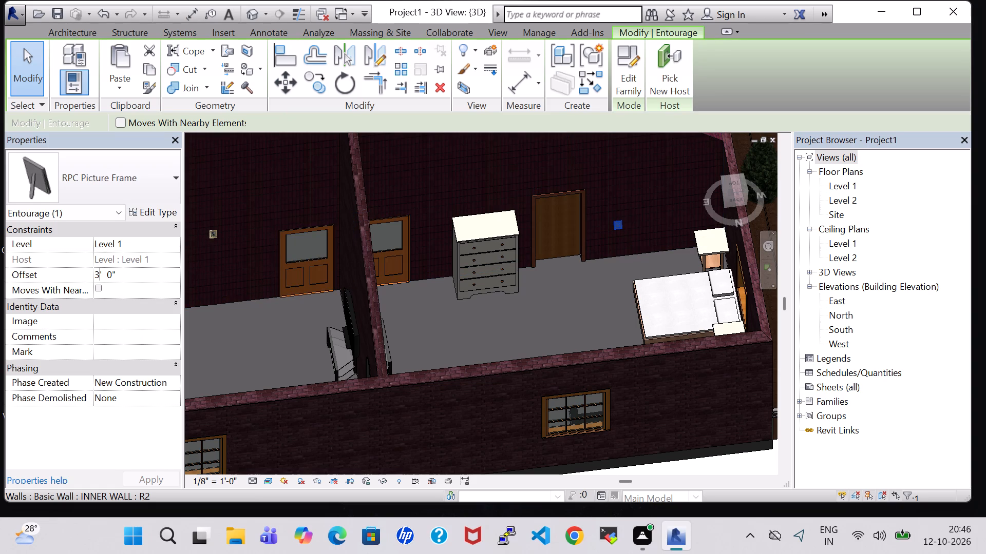
key(BackSpace)
key(7)
key(Return)
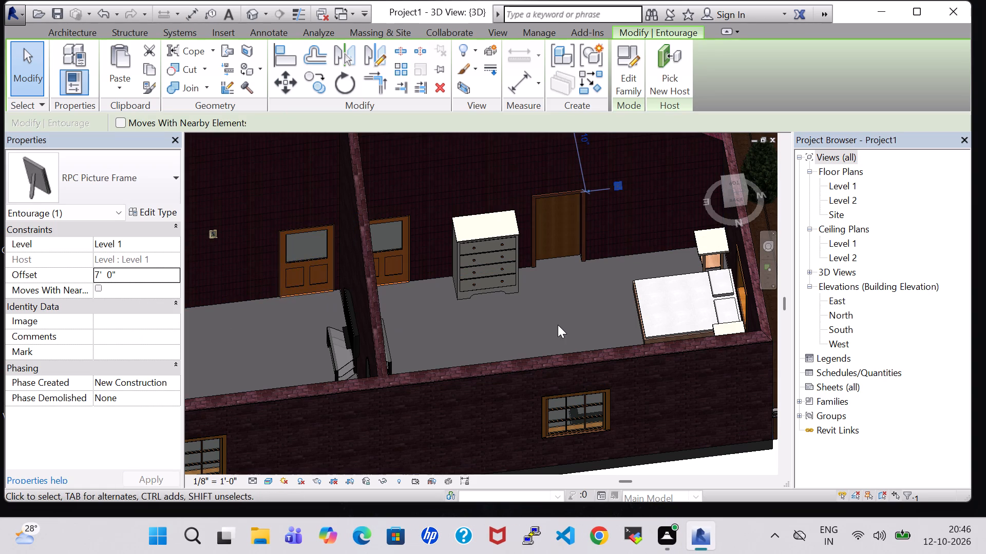
click(558, 308)
Examine the west M BED ROOM's picture frame up close on its wall beside the door.
scroll(596, 214, up, 6)
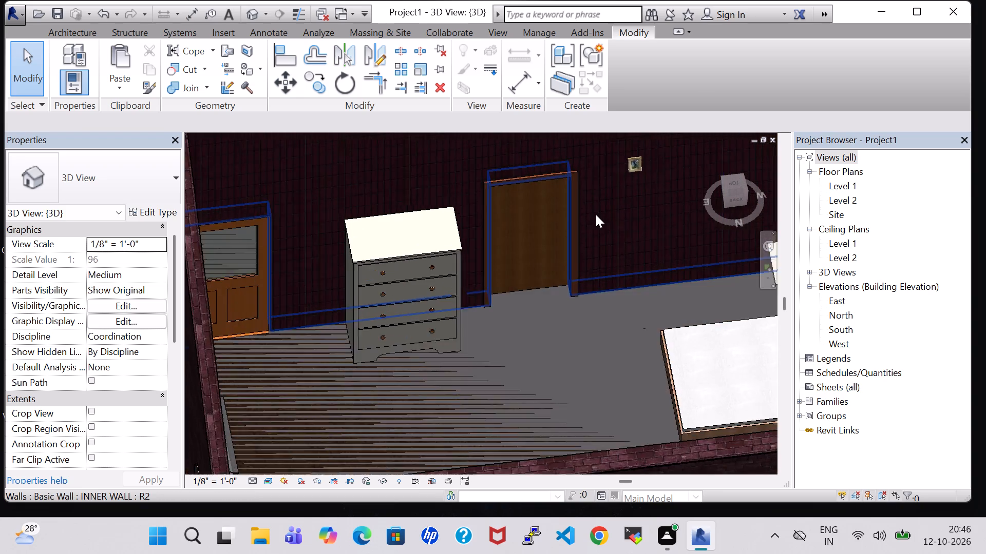
scroll(596, 214, up, 1)
middle_drag(599, 214, 570, 286)
scroll(595, 241, up, 6)
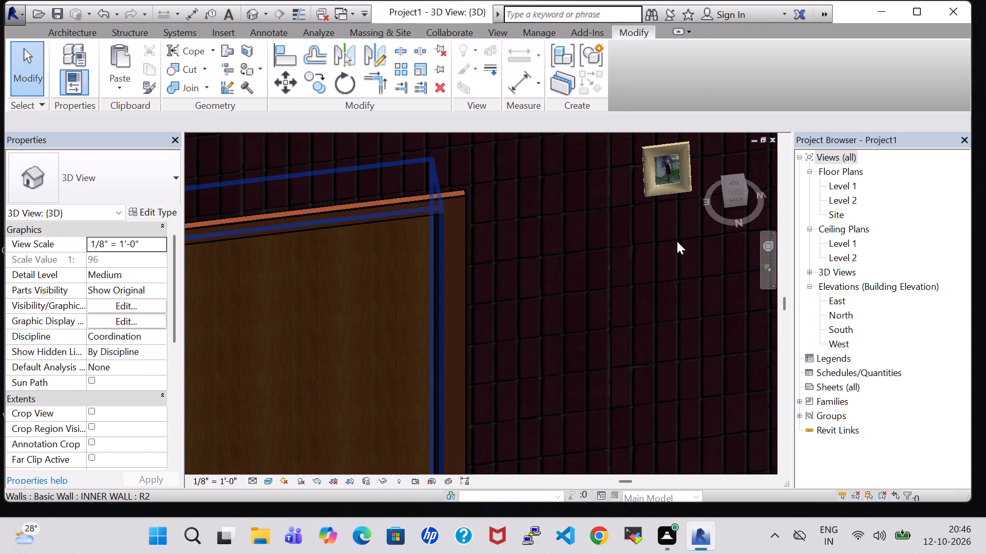
middle_drag(677, 241, 654, 274)
scroll(654, 274, up, 5)
middle_drag(638, 217, 536, 396)
scroll(536, 396, up, 1)
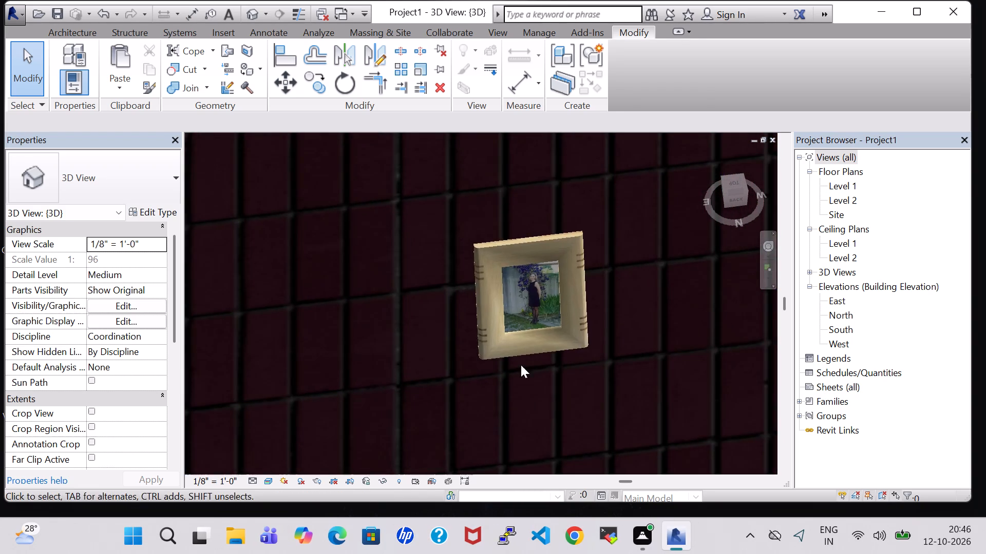
scroll(510, 350, down, 2)
scroll(614, 358, down, 15)
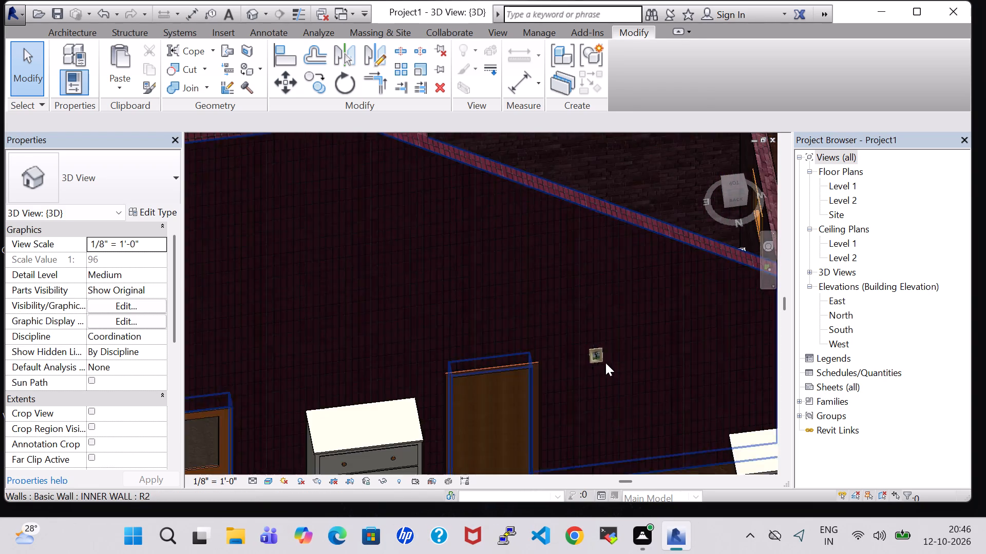
scroll(605, 363, down, 3)
Set the offset of the picture frame on the dining area's exterior wall, beside the window, to 7' 0".
shift+middle_drag(418, 358, 480, 379)
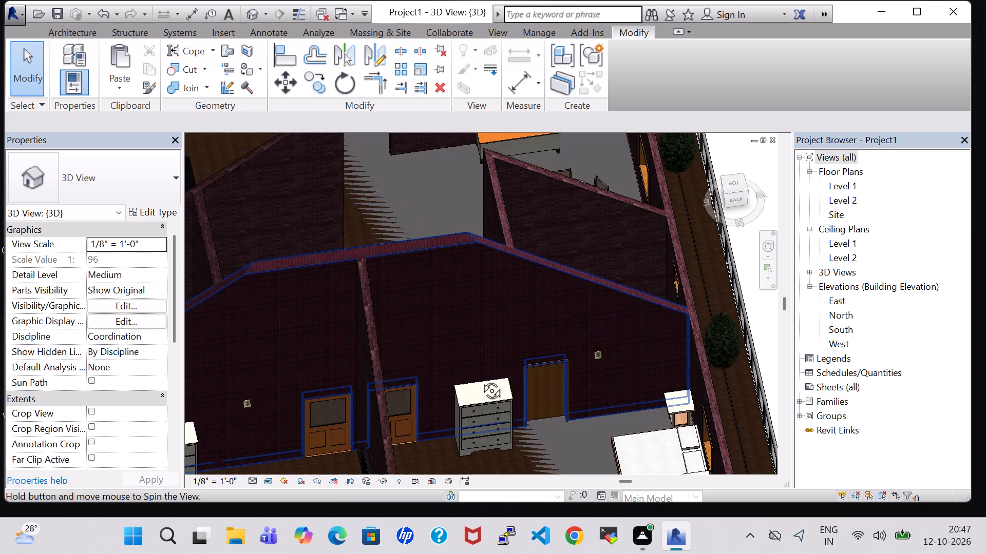
shift+middle_drag(480, 379, 525, 385)
middle_drag(453, 336, 628, 392)
scroll(555, 368, down, 1)
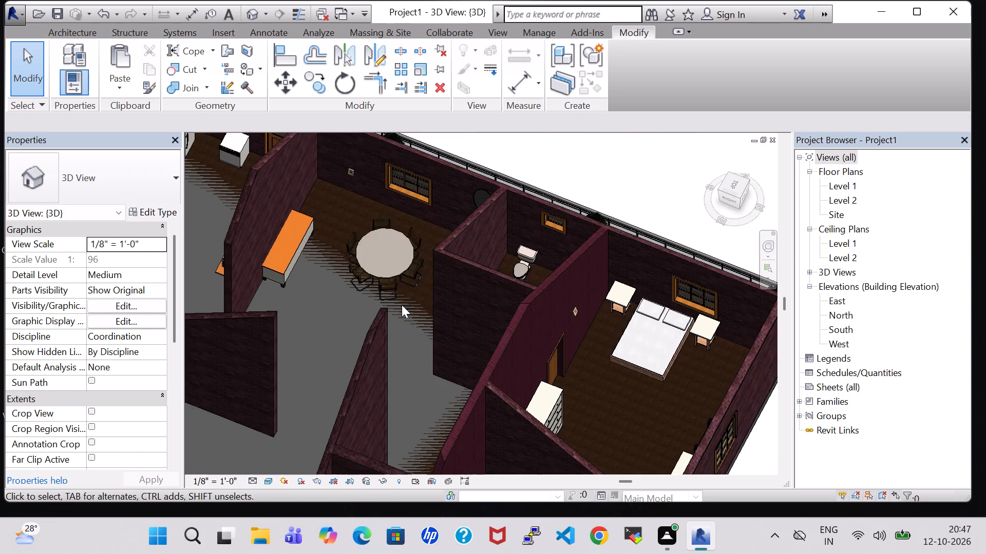
middle_drag(340, 293, 479, 353)
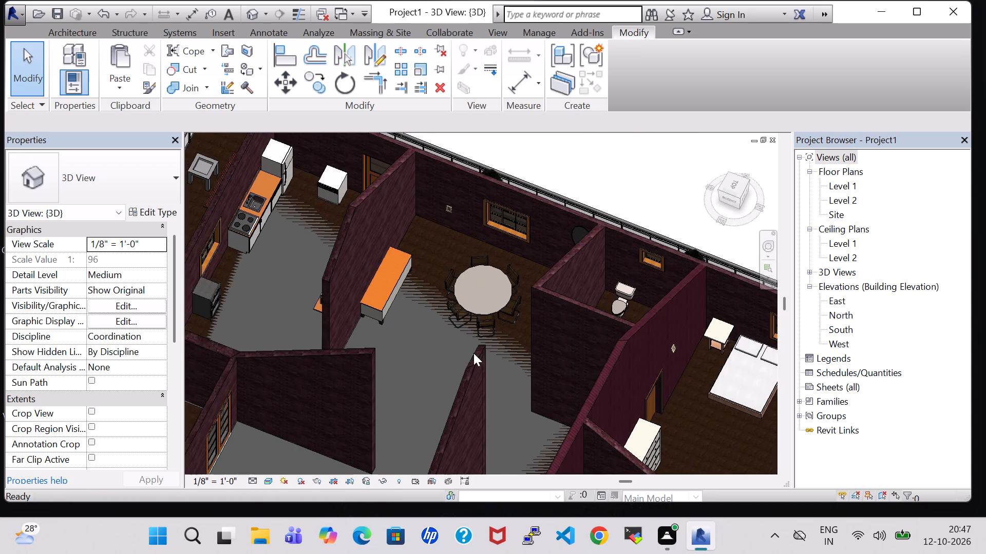
shift+middle_drag(473, 269, 481, 226)
scroll(412, 352, up, 4)
scroll(460, 289, up, 4)
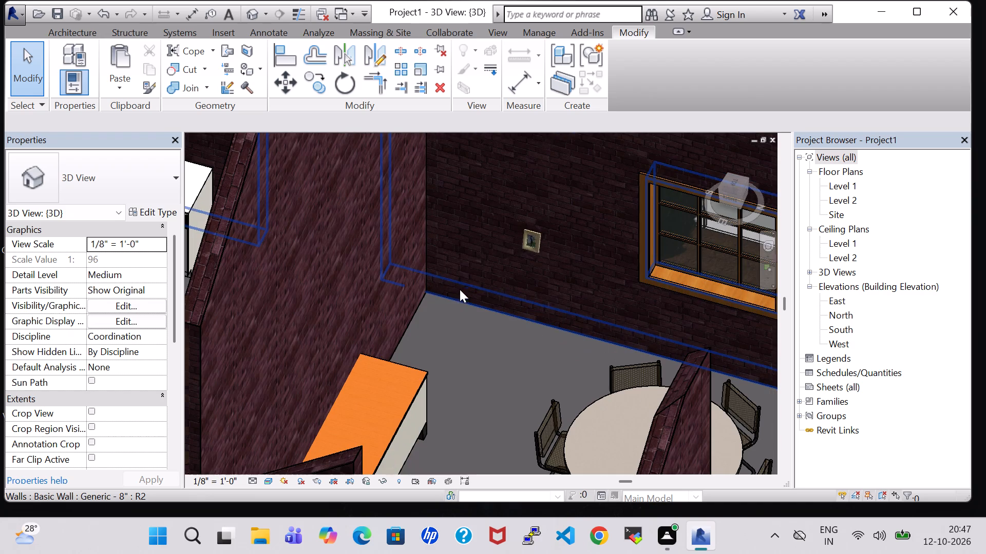
click(530, 239)
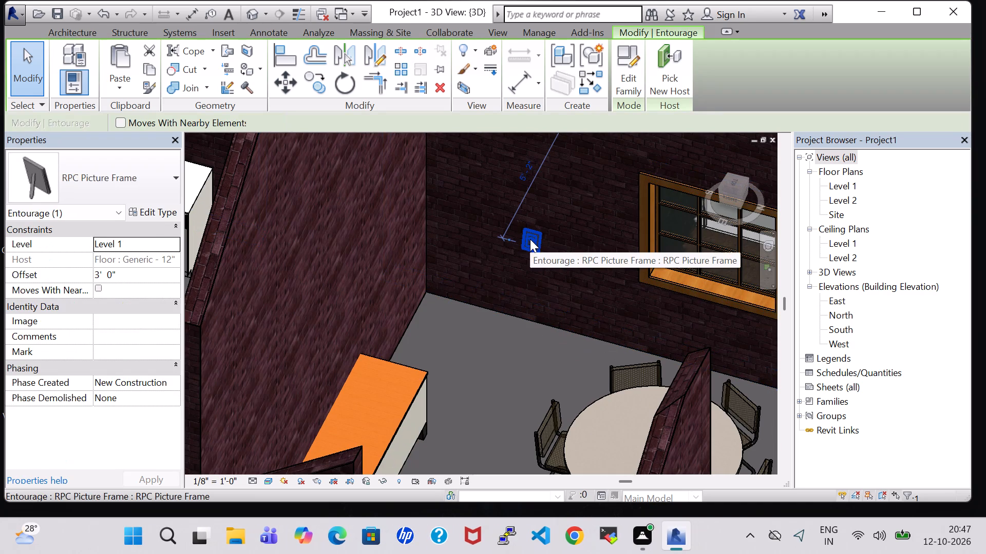
click(99, 272)
key(Right)
key(BackSpace)
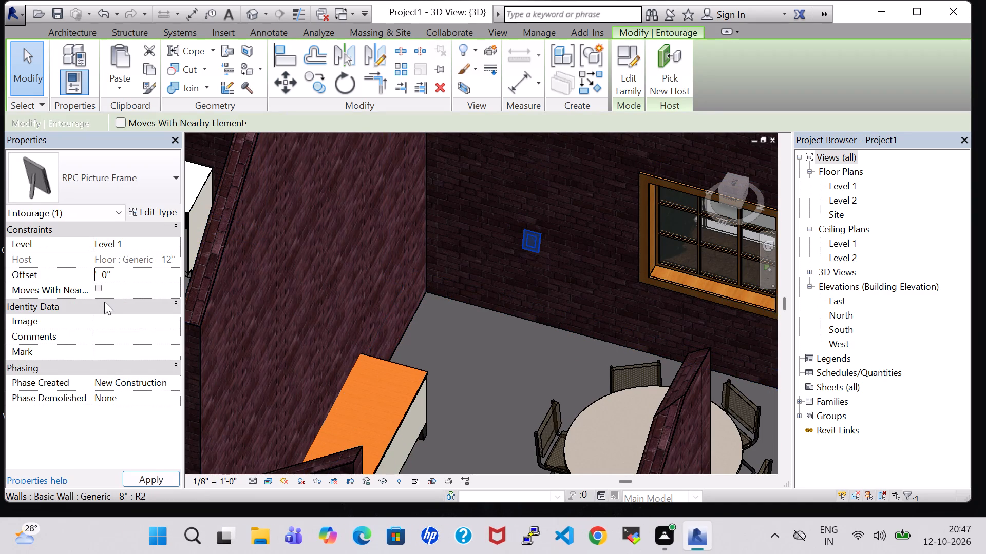
key(7)
key(Return)
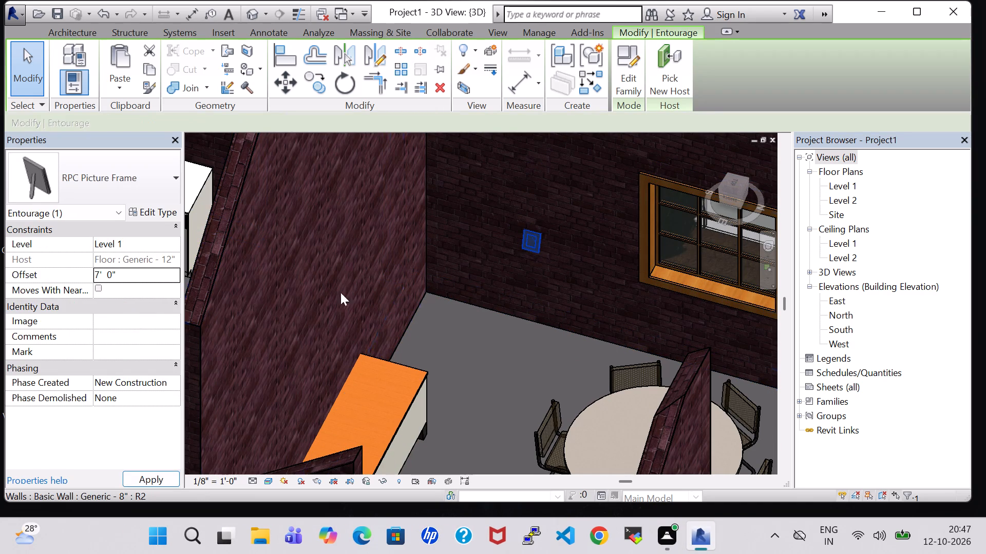
scroll(526, 273, down, 5)
click(616, 161)
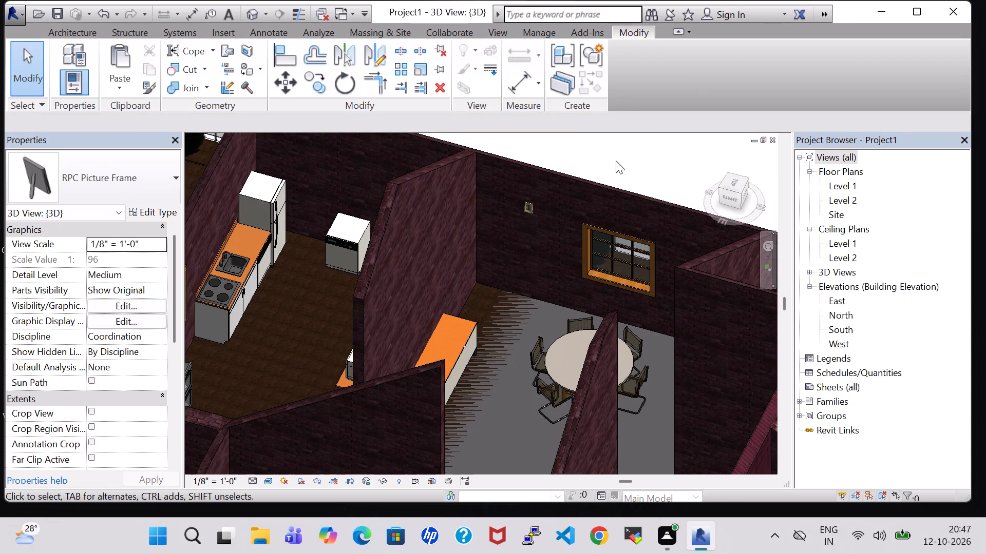
Open the Level 1 floor plan and look over the whole house layout.
scroll(618, 172, down, 5)
double_click(843, 189)
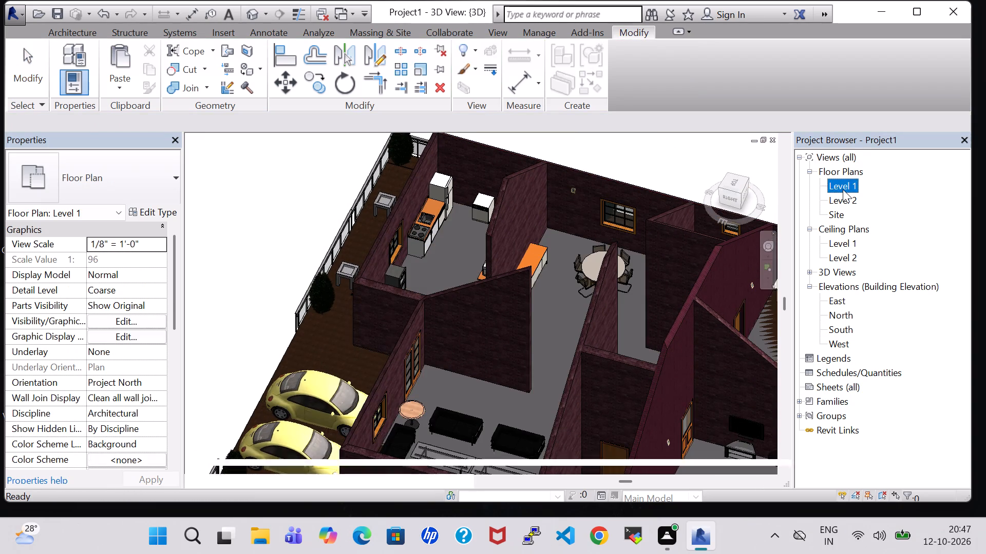
scroll(611, 176, down, 10)
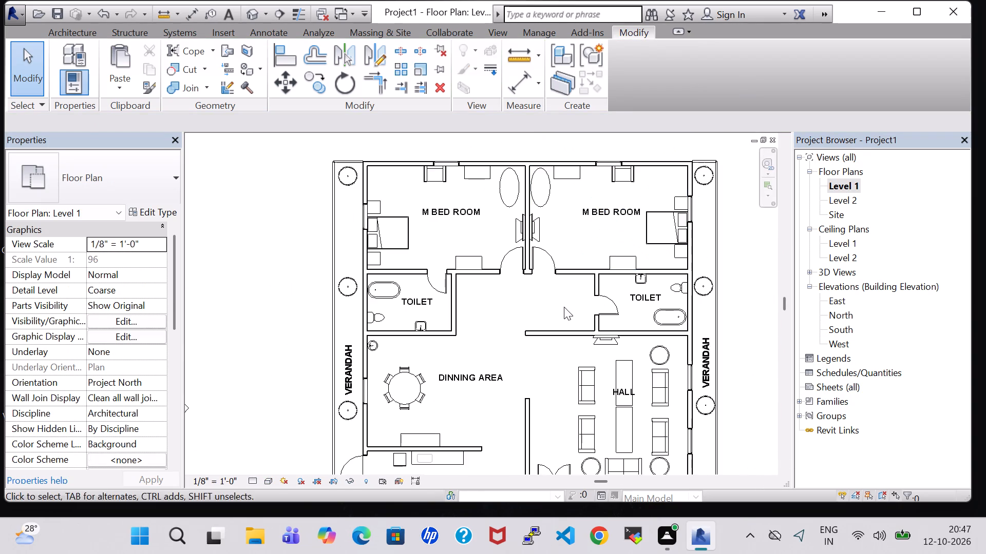
middle_drag(564, 307, 490, 299)
scroll(490, 299, down, 3)
middle_drag(656, 329, 656, 298)
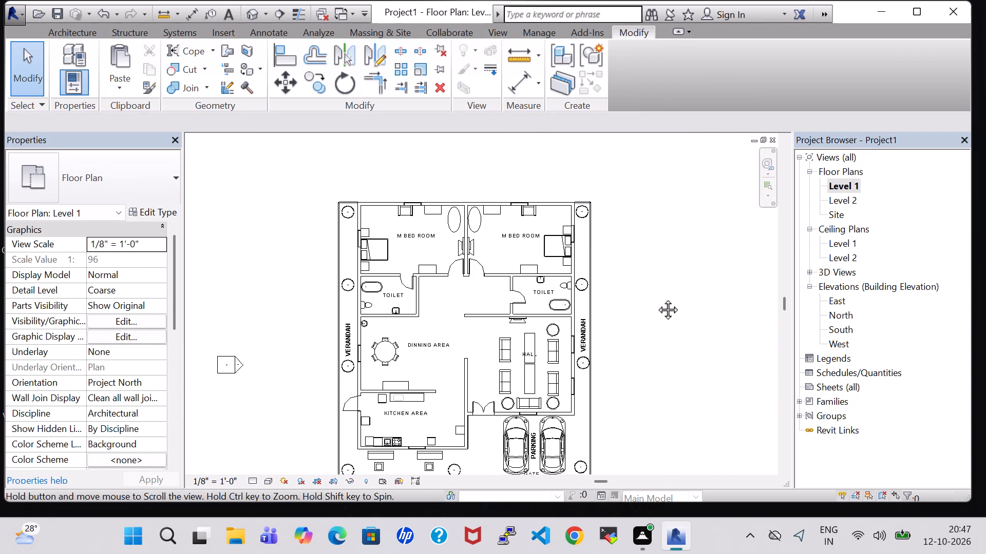
middle_drag(656, 298, 658, 273)
scroll(658, 273, down, 1)
middle_drag(658, 273, 651, 320)
scroll(651, 319, up, 1)
middle_drag(651, 319, 651, 278)
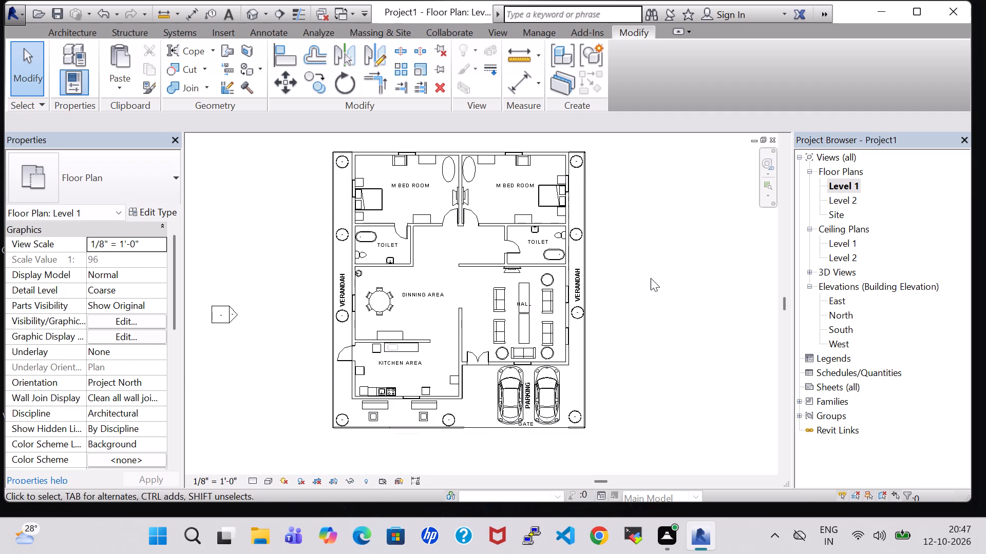
middle_click(651, 278)
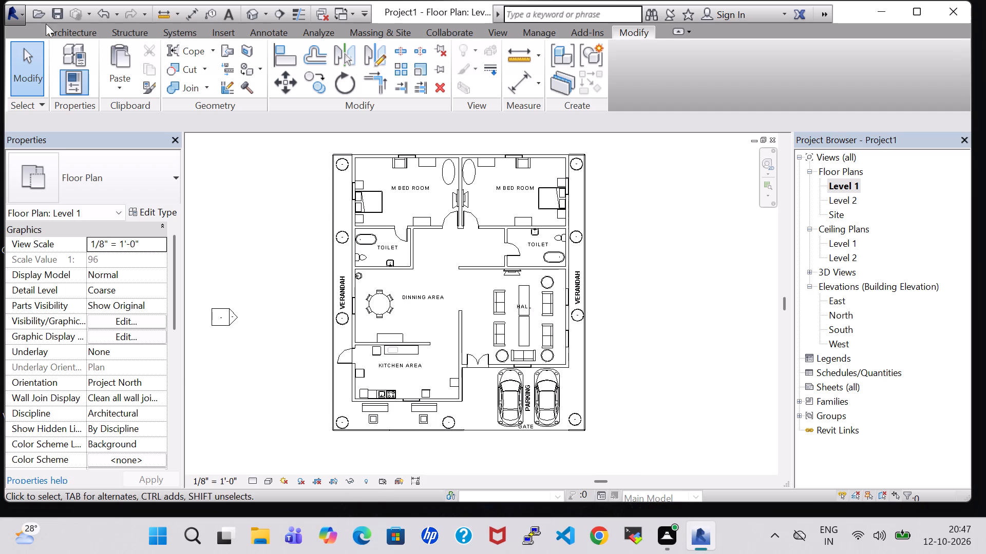
Load the Drinking Fountain-2D family from the Plumbing, Architectural, Fixtures, Drinking Fountains library folder.
click(83, 32)
click(162, 75)
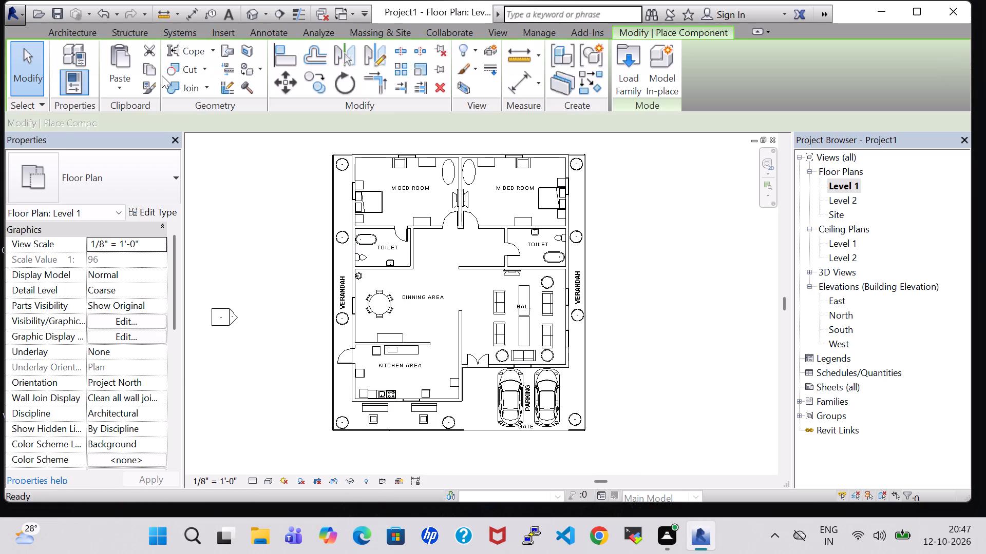
click(641, 83)
scroll(548, 259, down, 3)
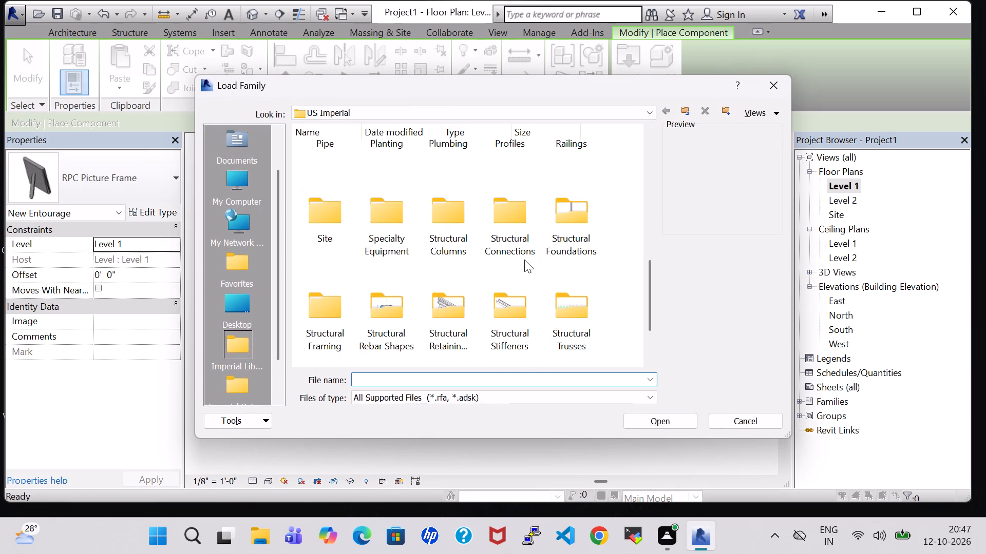
scroll(522, 256, up, 1)
double_click(459, 258)
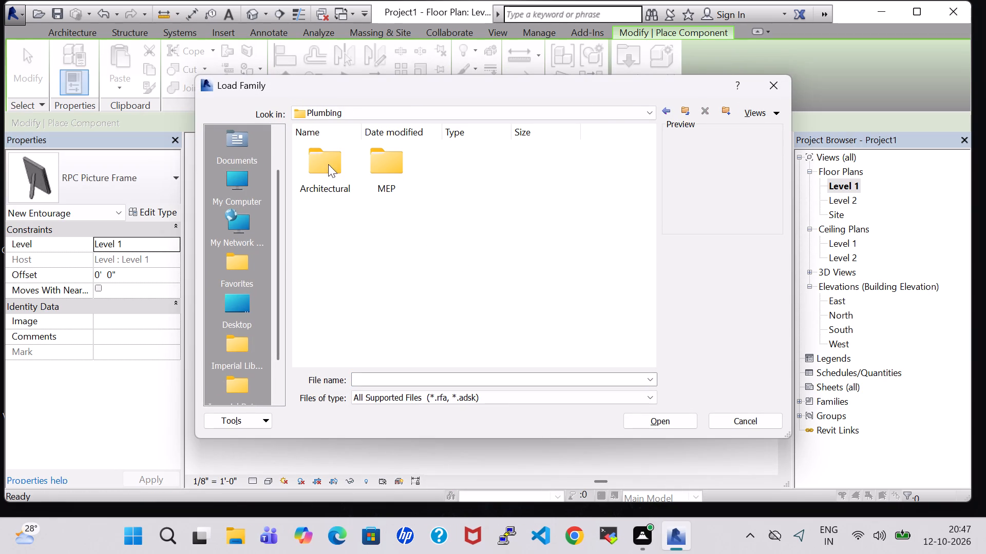
double_click(319, 180)
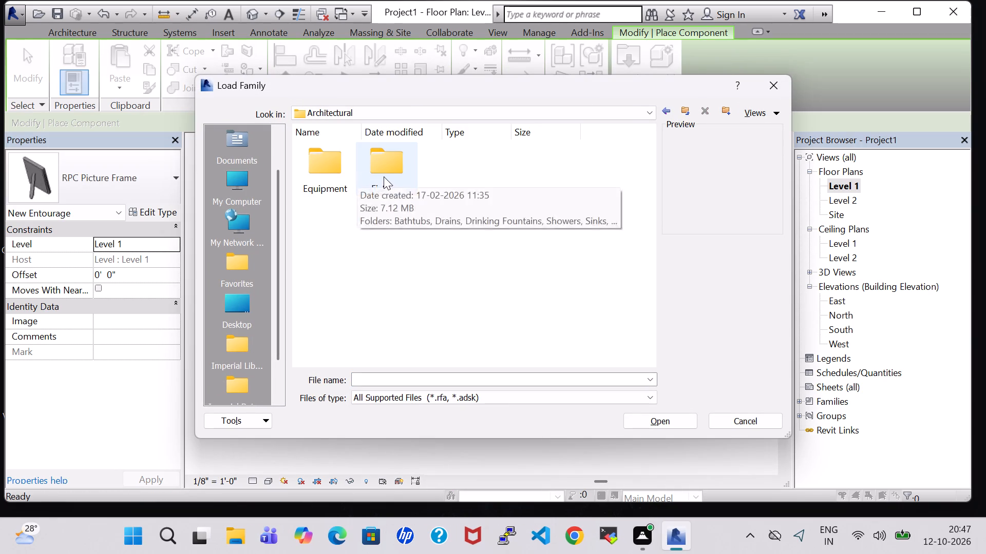
double_click(384, 176)
double_click(403, 184)
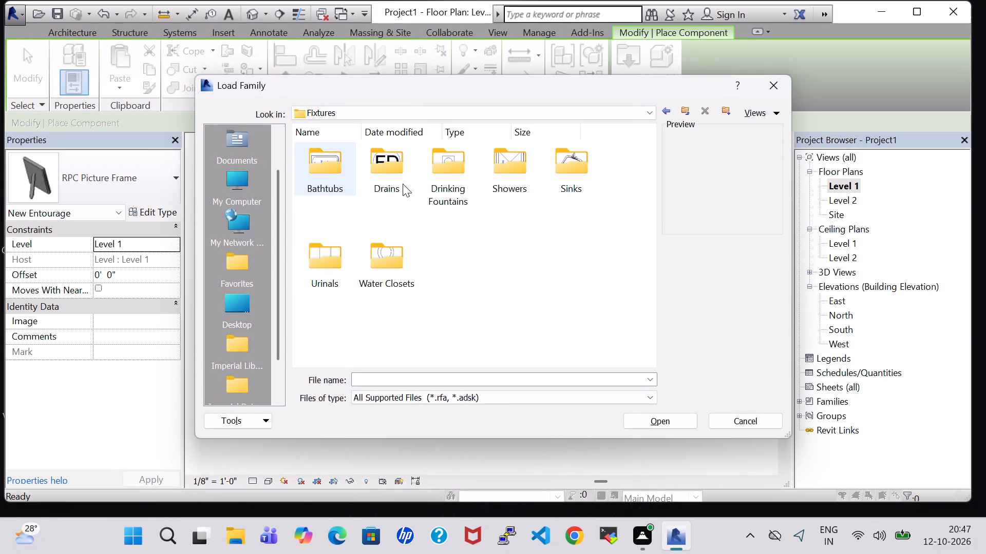
double_click(471, 172)
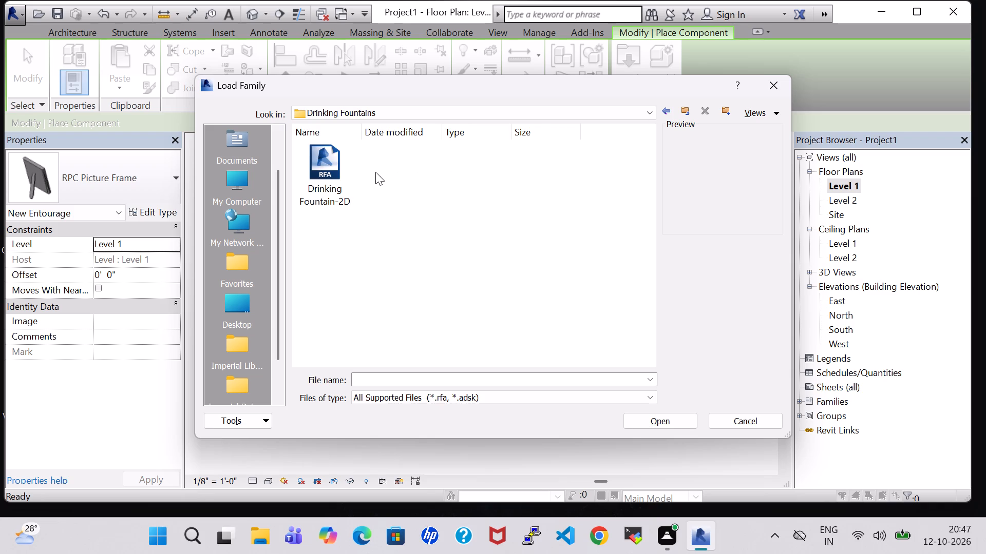
click(322, 188)
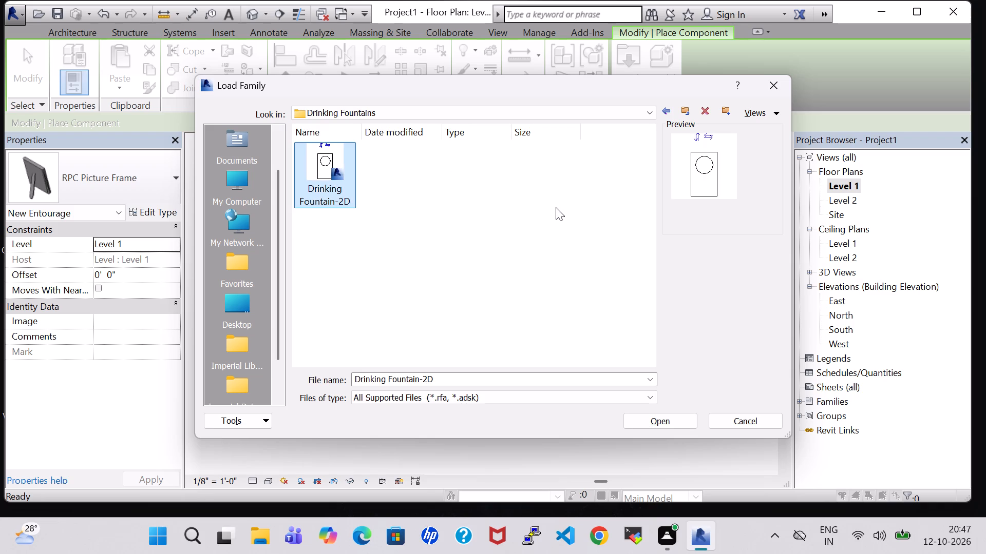
click(673, 419)
Place the drinking fountain against the DINNING AREA's north wall, about 5' 11" west of the adjoining toilet's east wall.
scroll(412, 290, up, 3)
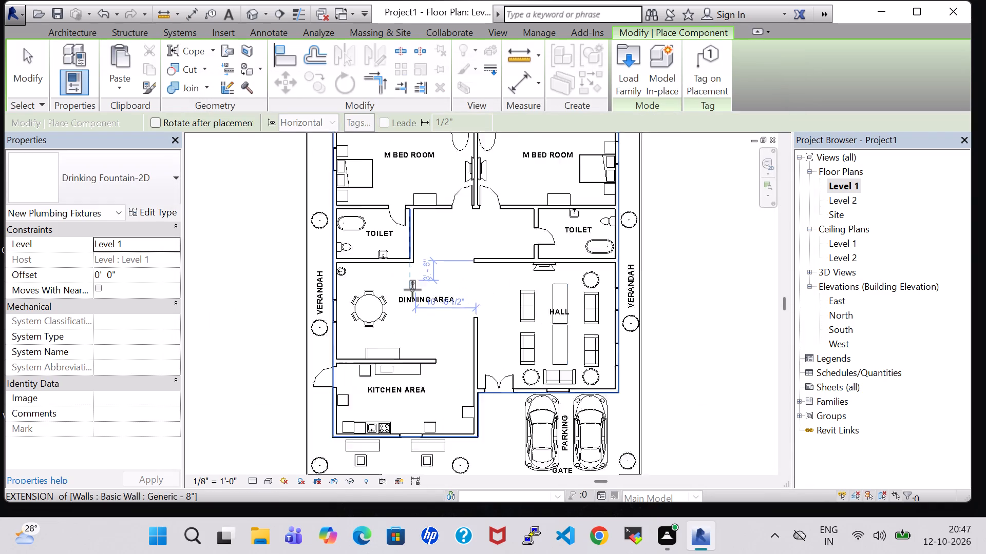
scroll(412, 290, up, 8)
scroll(389, 284, down, 2)
scroll(309, 259, down, 2)
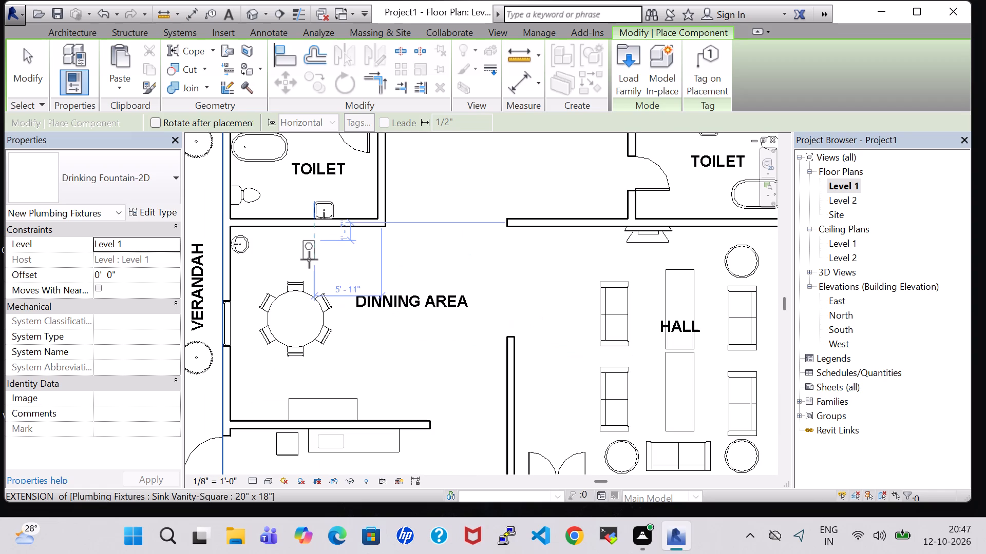
click(313, 250)
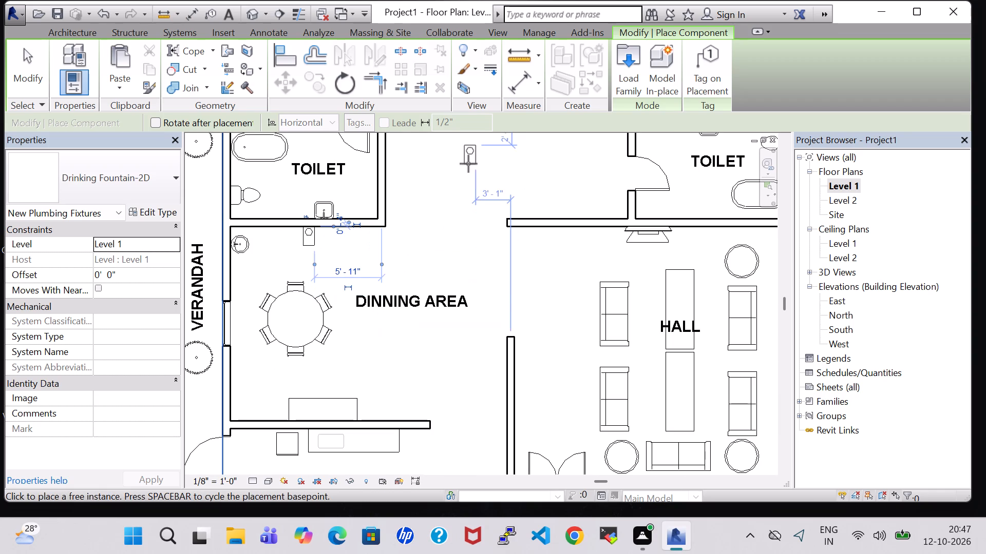
key(Escape)
key(Escape)
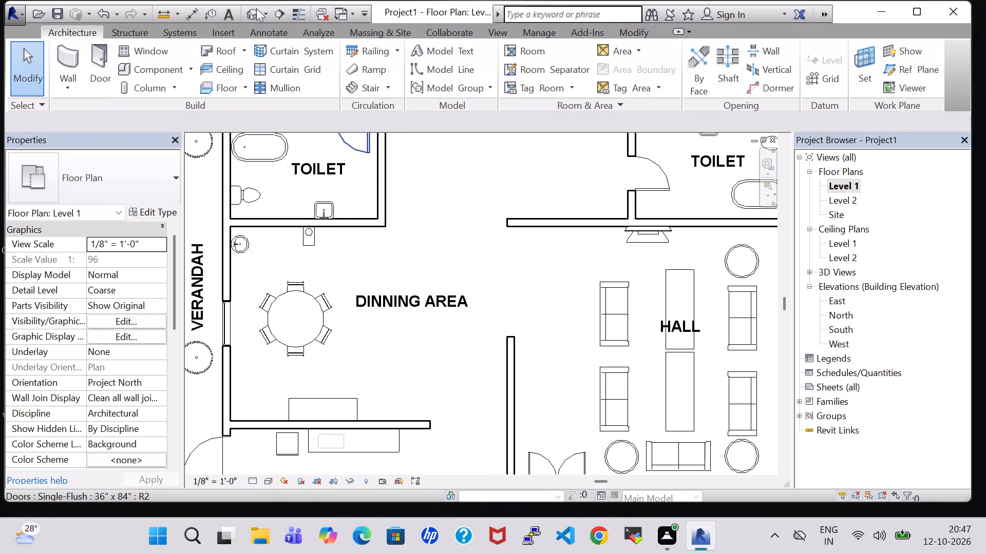
Open the 3D view and inspect the dining area around the newly placed drinking fountain.
click(252, 8)
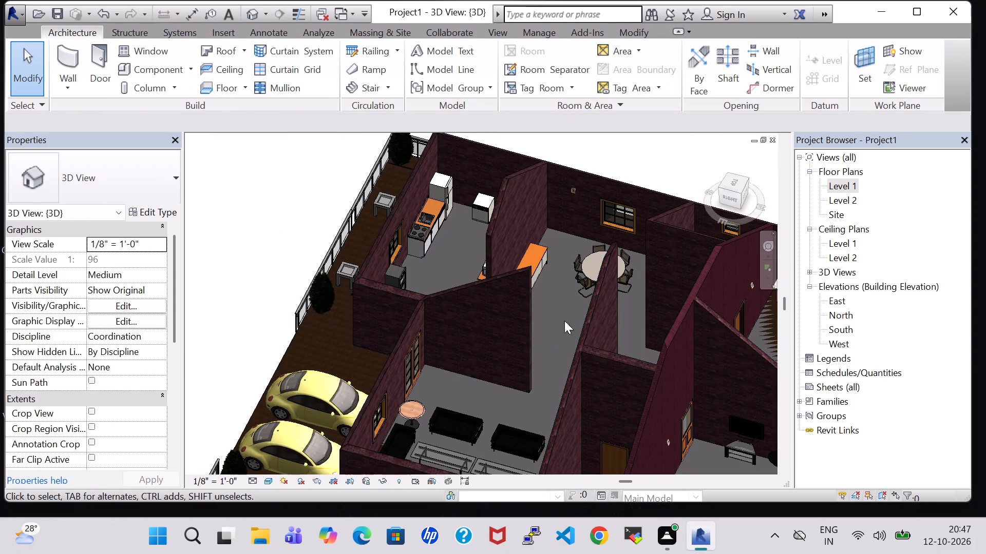
shift+middle_drag(496, 397, 590, 396)
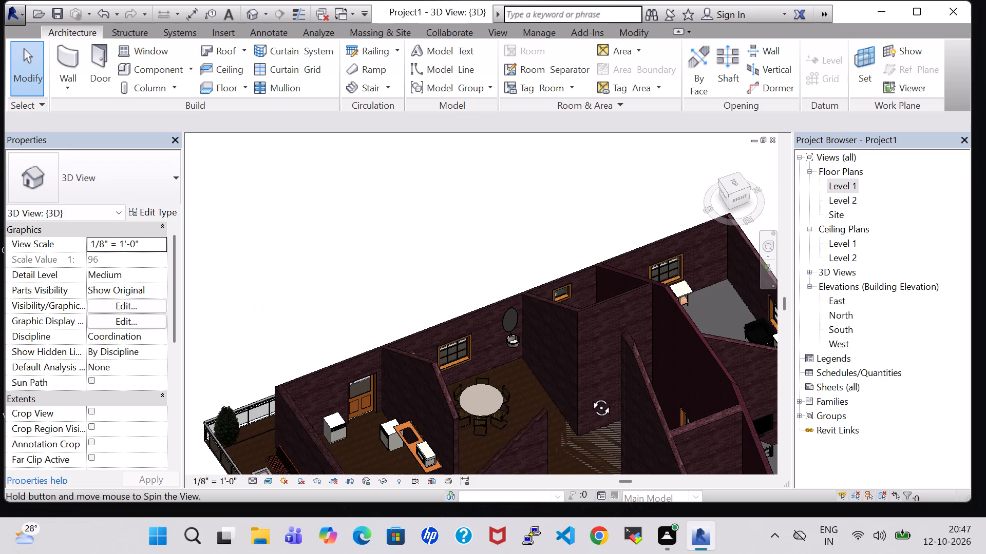
shift+middle_drag(570, 426, 623, 427)
middle_drag(458, 305, 410, 258)
scroll(499, 363, up, 1)
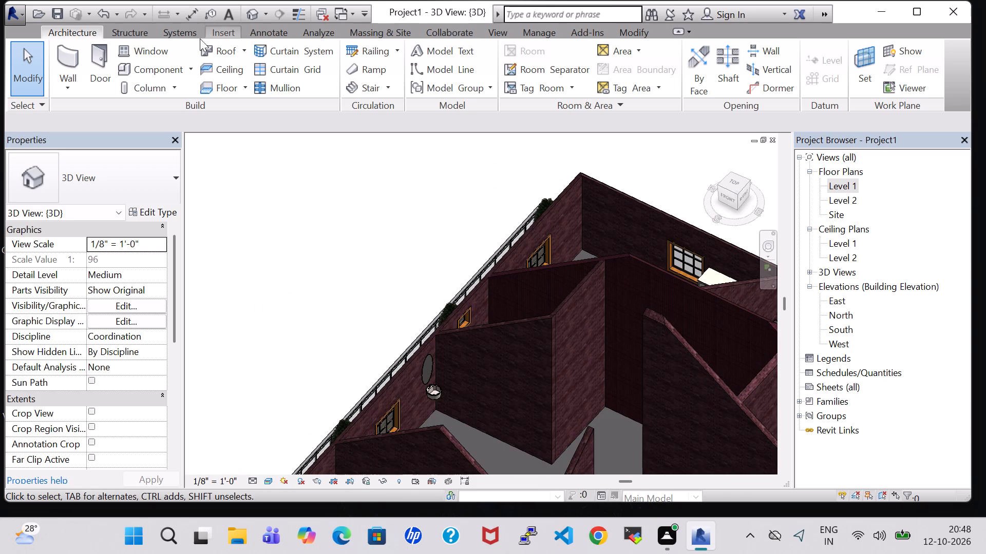
middle_drag(337, 271, 314, 166)
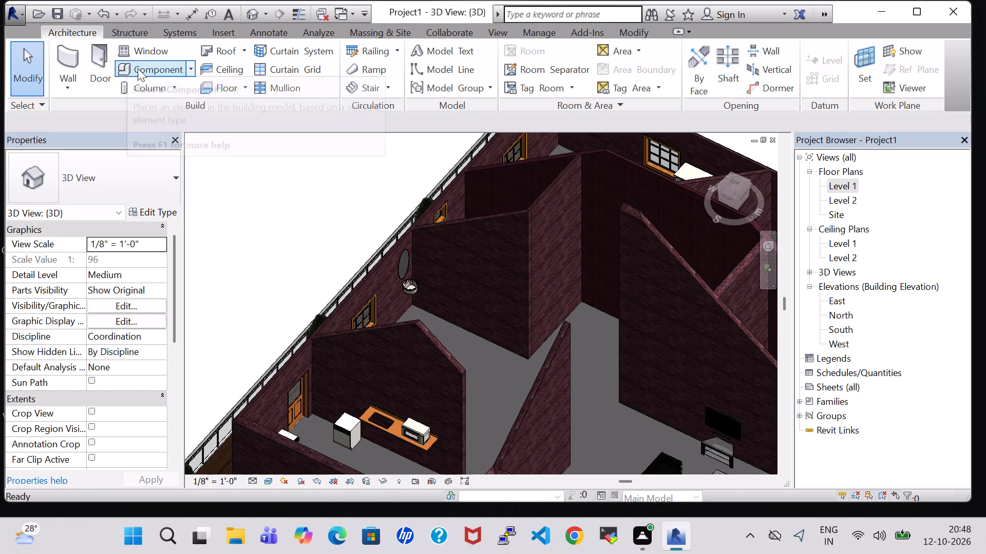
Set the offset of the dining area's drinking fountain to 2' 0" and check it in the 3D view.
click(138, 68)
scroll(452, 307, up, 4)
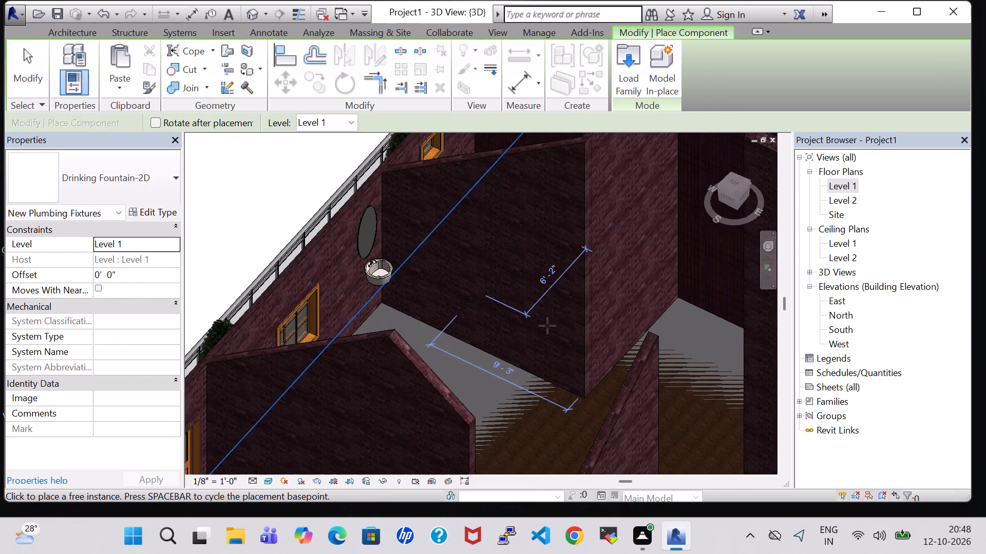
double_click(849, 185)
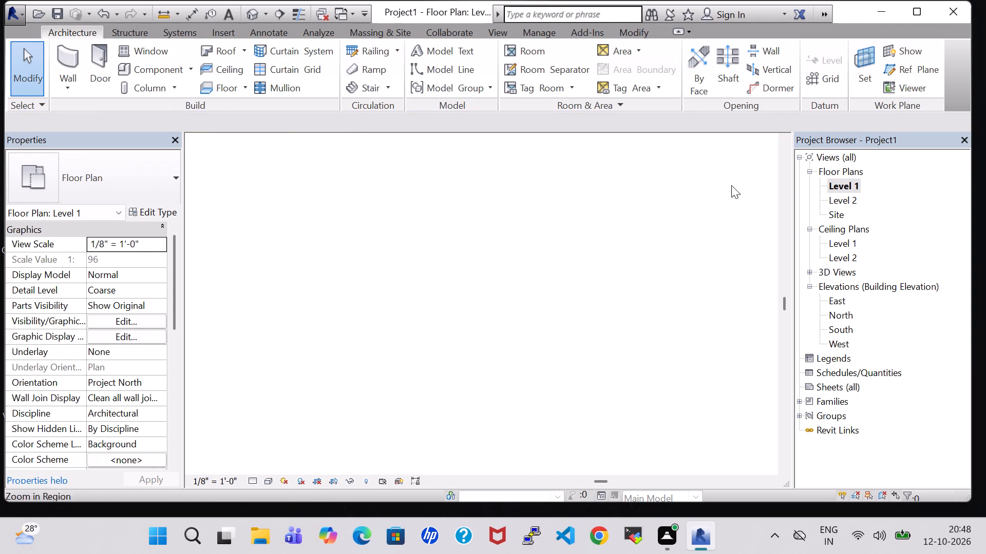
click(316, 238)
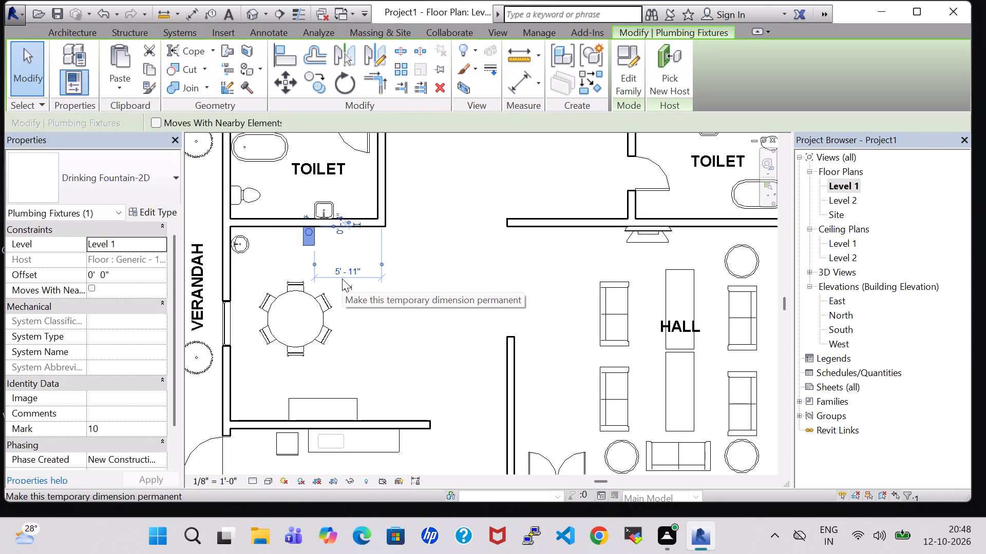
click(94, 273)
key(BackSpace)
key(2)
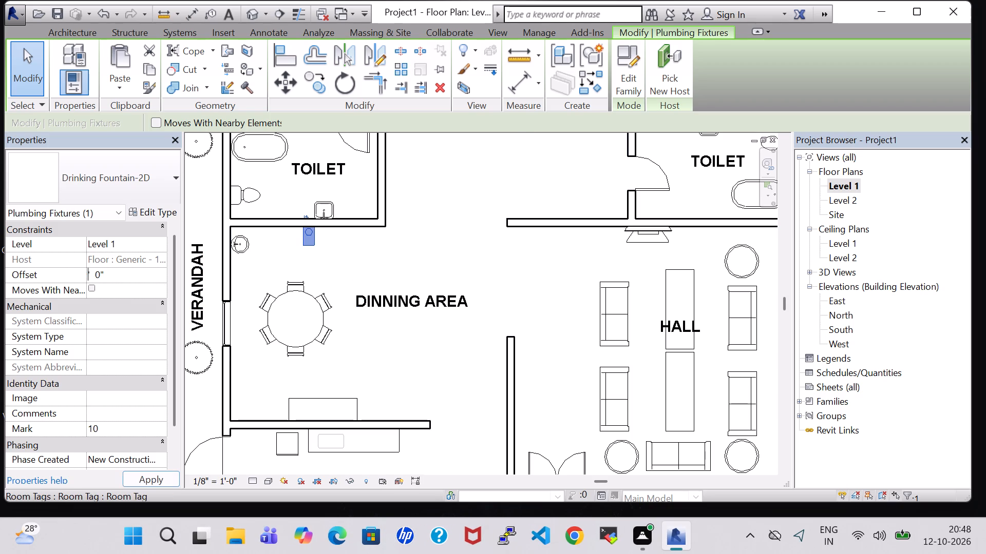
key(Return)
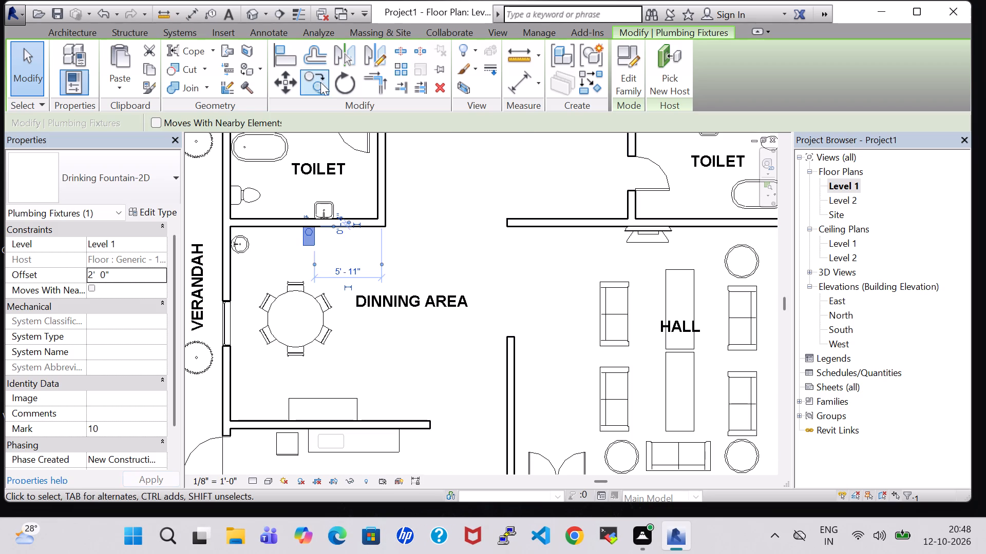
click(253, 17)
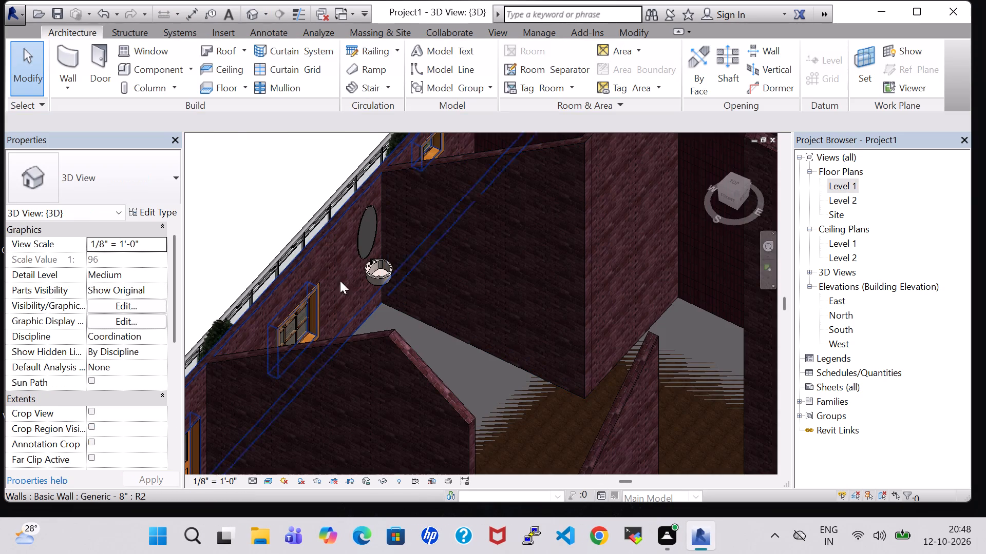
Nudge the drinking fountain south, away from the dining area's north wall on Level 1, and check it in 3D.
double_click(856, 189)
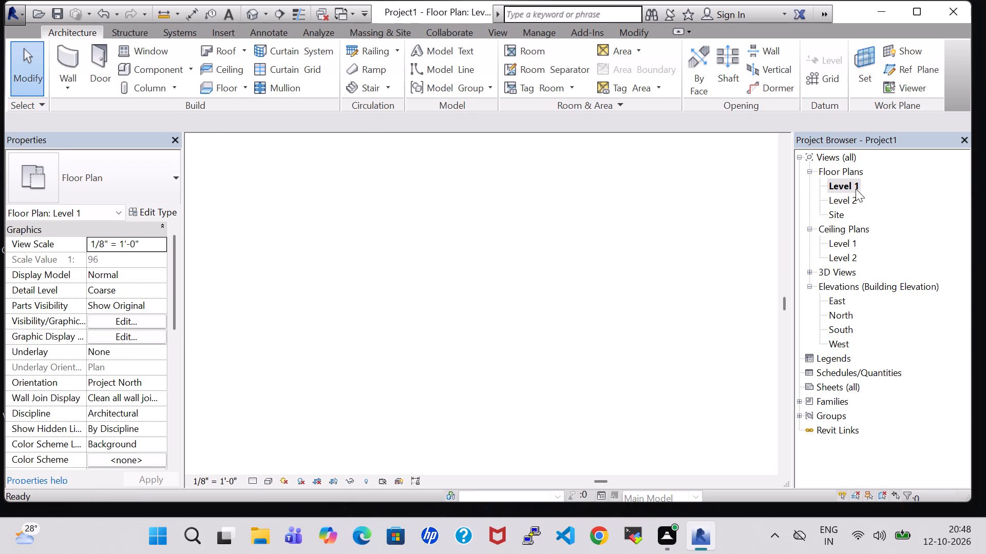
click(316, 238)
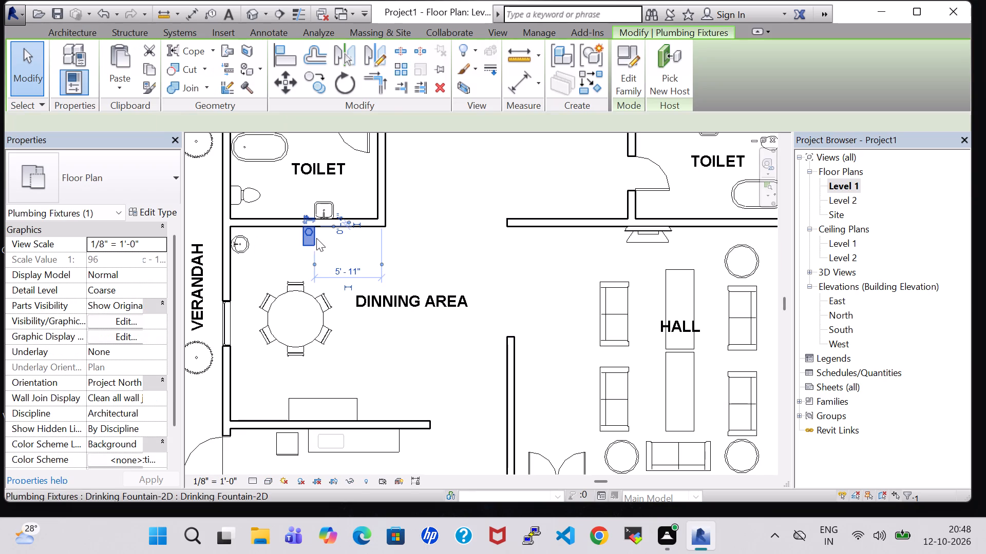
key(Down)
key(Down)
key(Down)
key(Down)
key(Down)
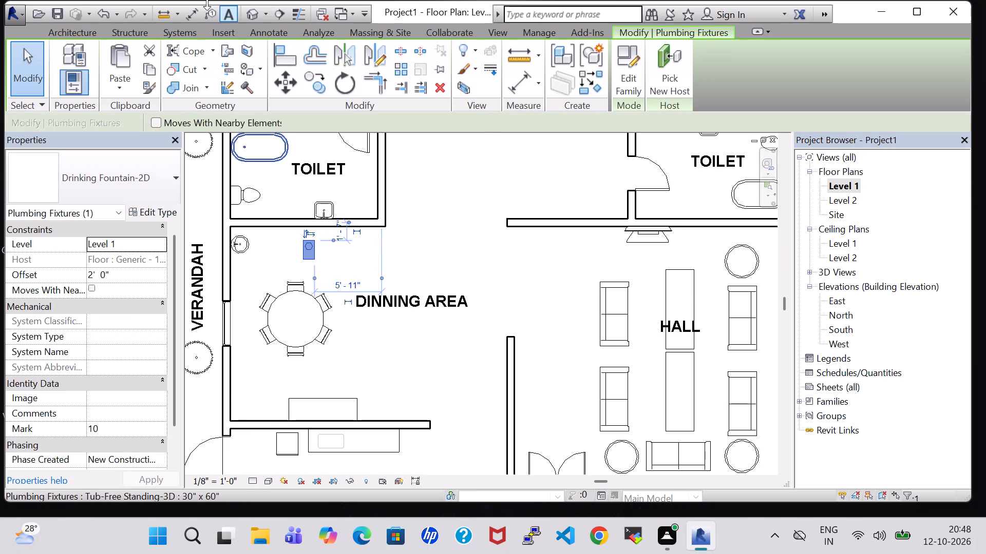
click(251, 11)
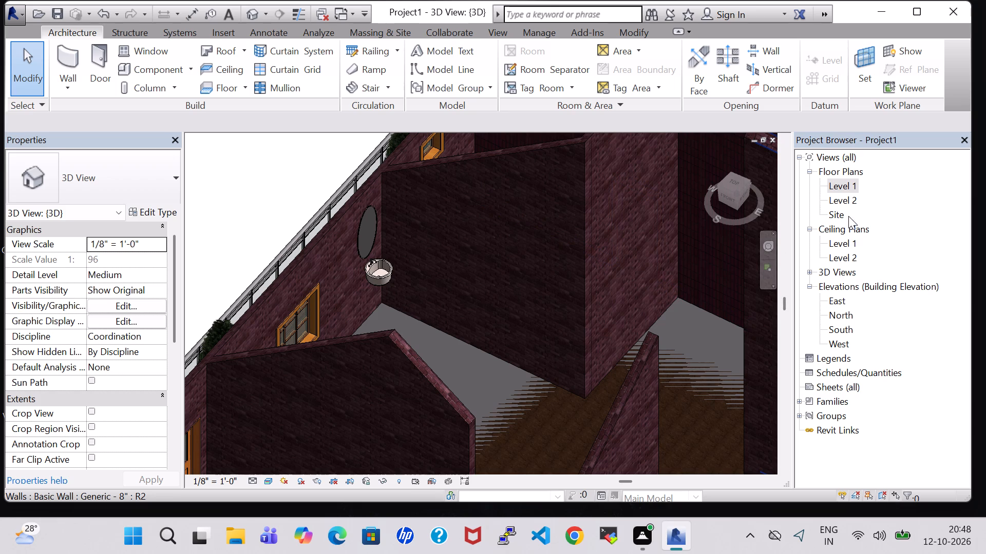
Delete the drinking fountain from the DINNING AREA in the Level 1 floor plan.
double_click(847, 185)
scroll(490, 240, down, 1)
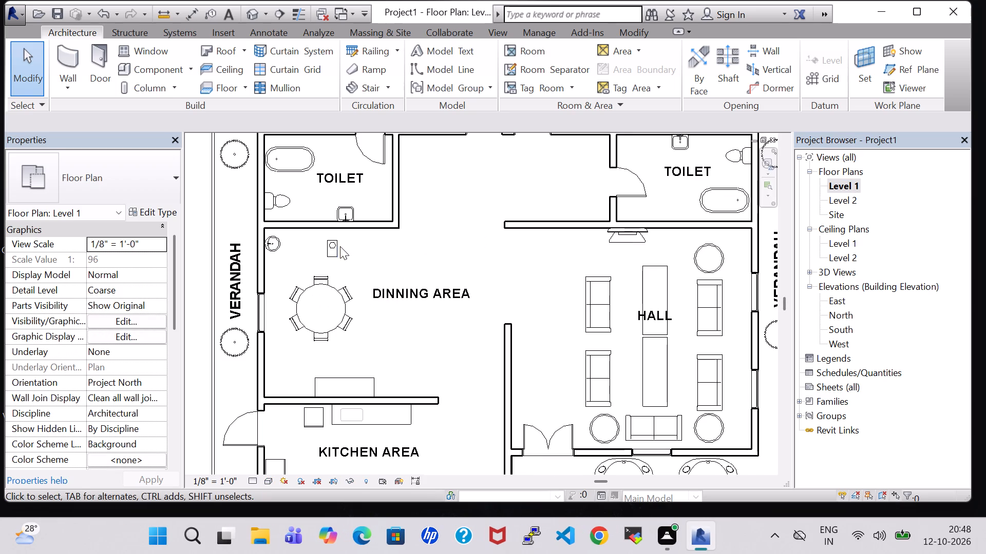
click(339, 246)
key(Delete)
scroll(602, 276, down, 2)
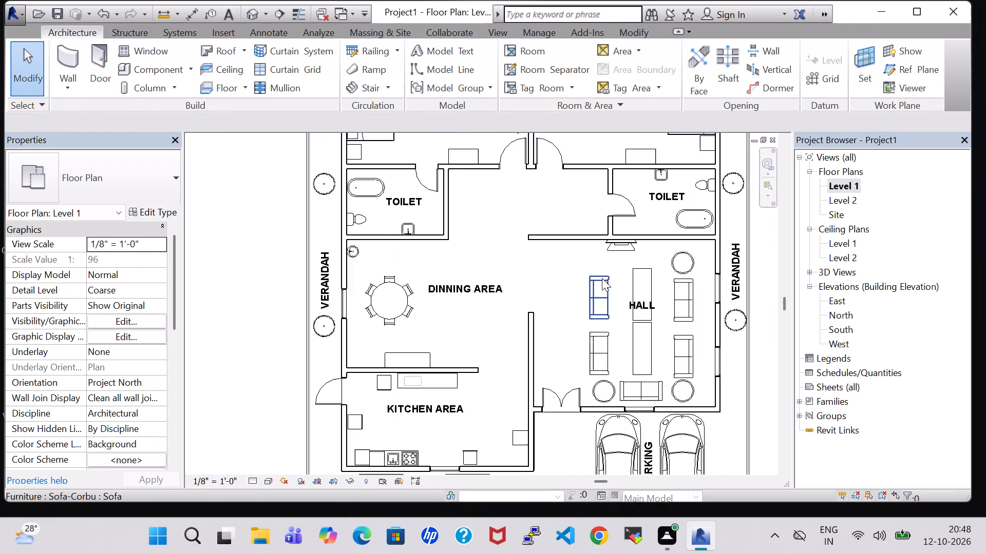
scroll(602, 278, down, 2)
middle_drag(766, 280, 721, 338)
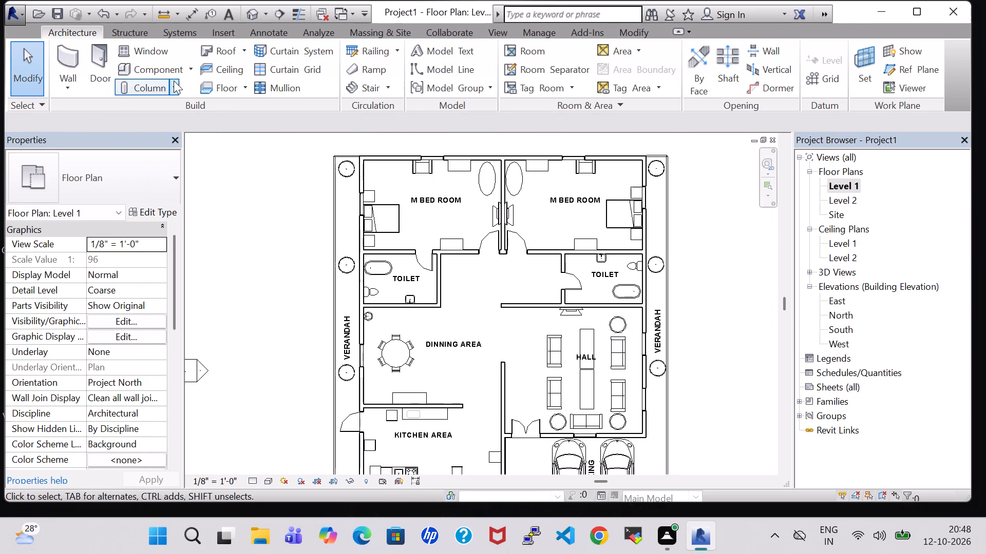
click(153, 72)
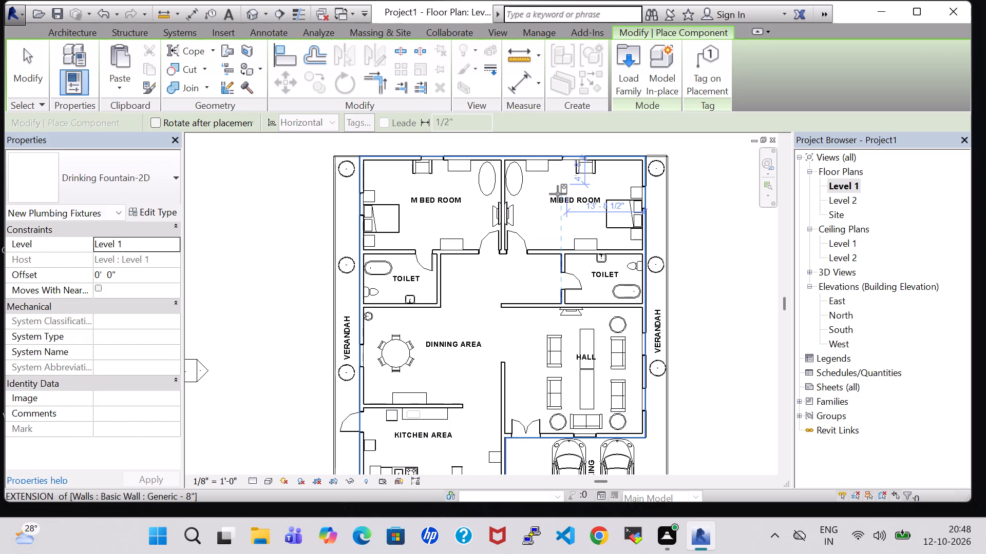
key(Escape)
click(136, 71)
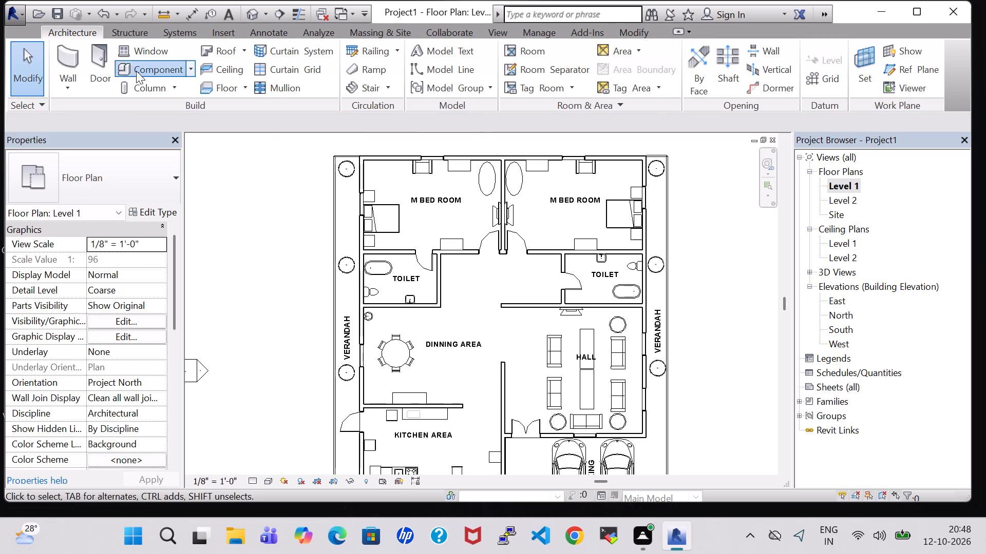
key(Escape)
Browse the Showers and Urinals folders under Plumbing, Architectural, Fixtures in the family library for a fixture to add.
click(164, 72)
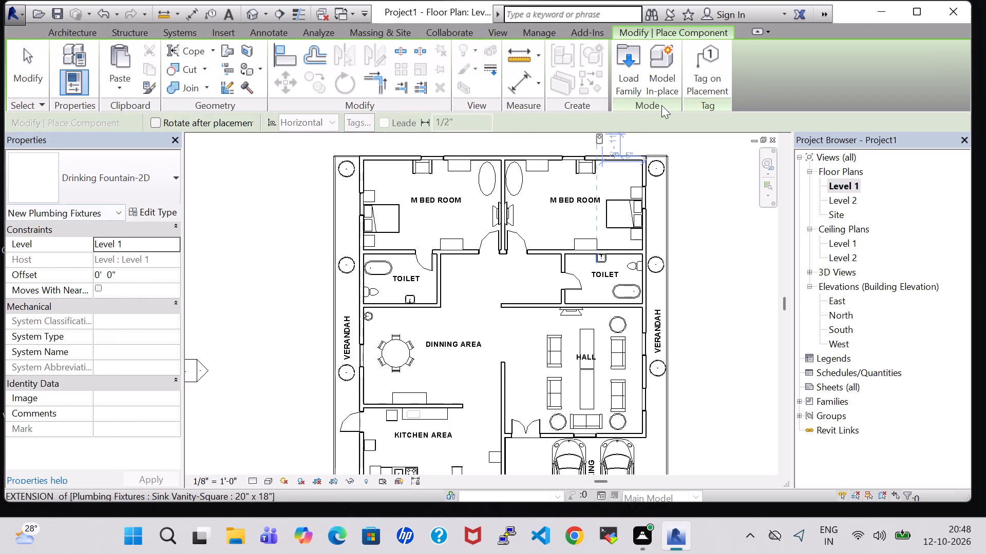
click(631, 84)
scroll(563, 223, down, 1)
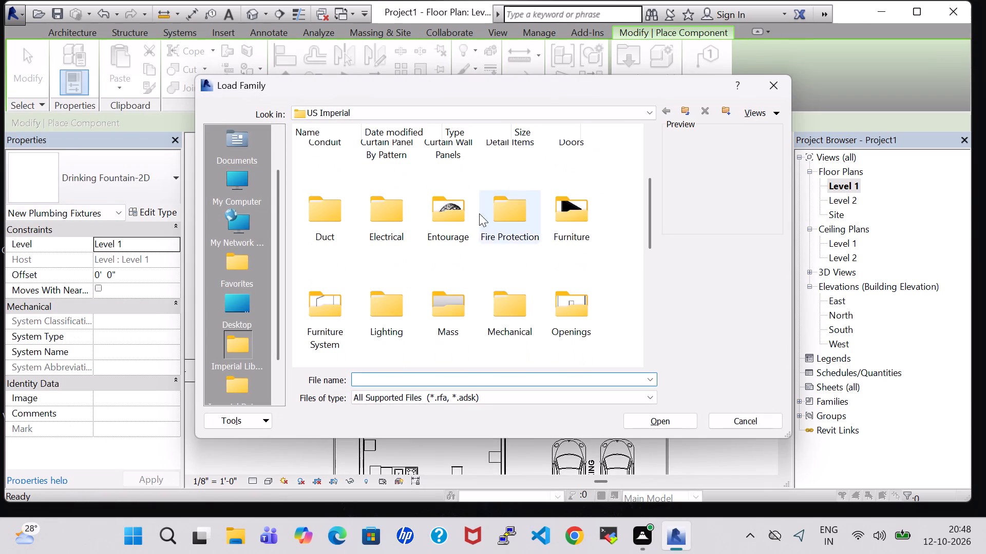
scroll(454, 212, down, 1)
double_click(456, 248)
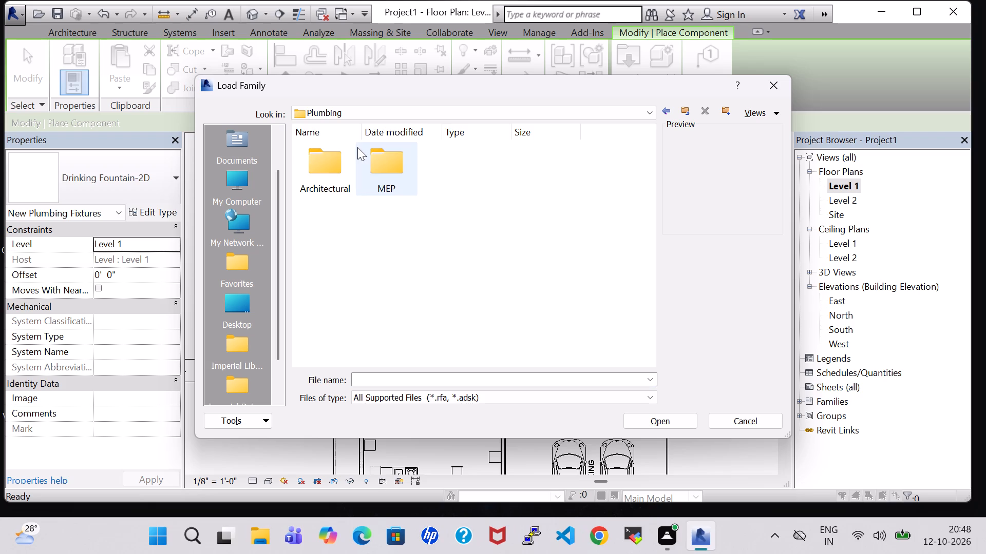
double_click(339, 164)
double_click(410, 157)
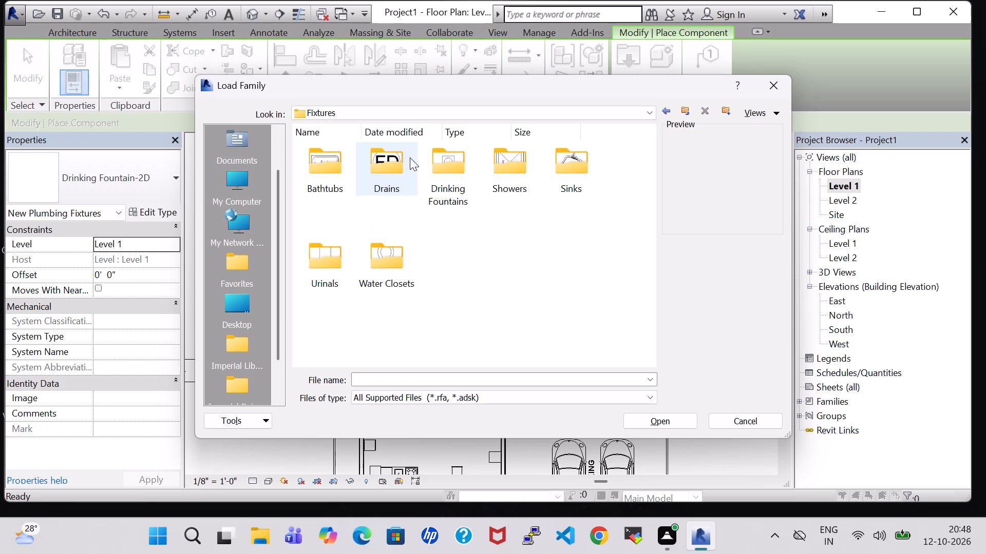
double_click(523, 182)
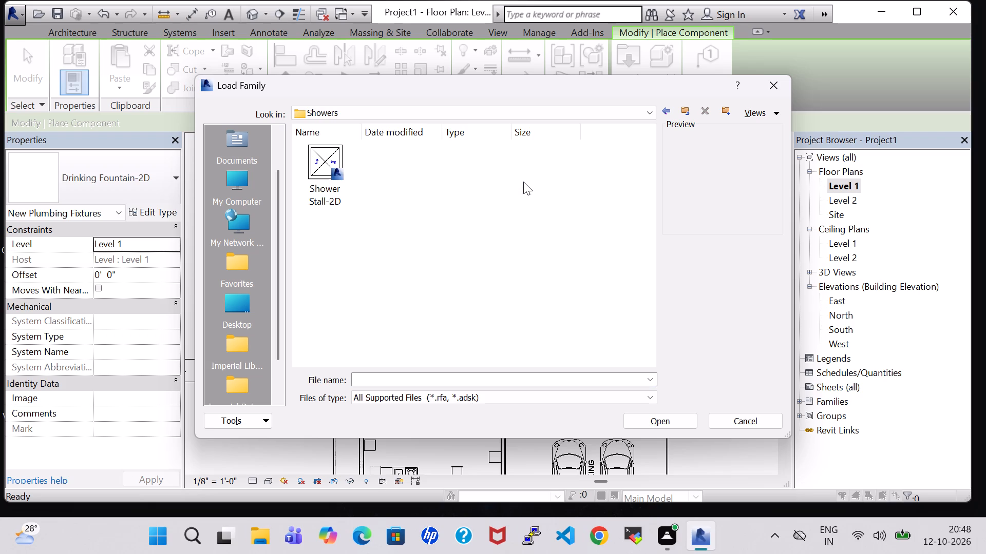
click(662, 112)
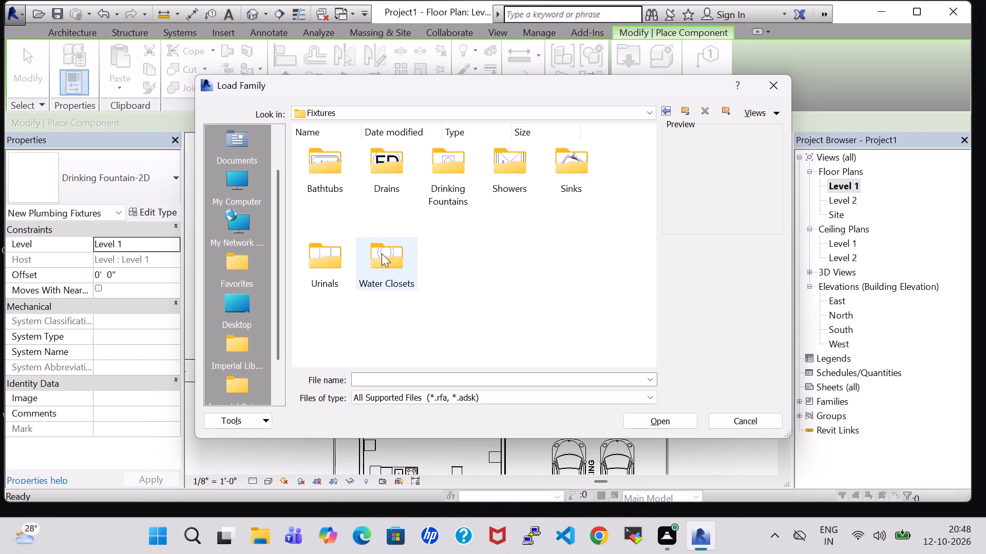
double_click(332, 263)
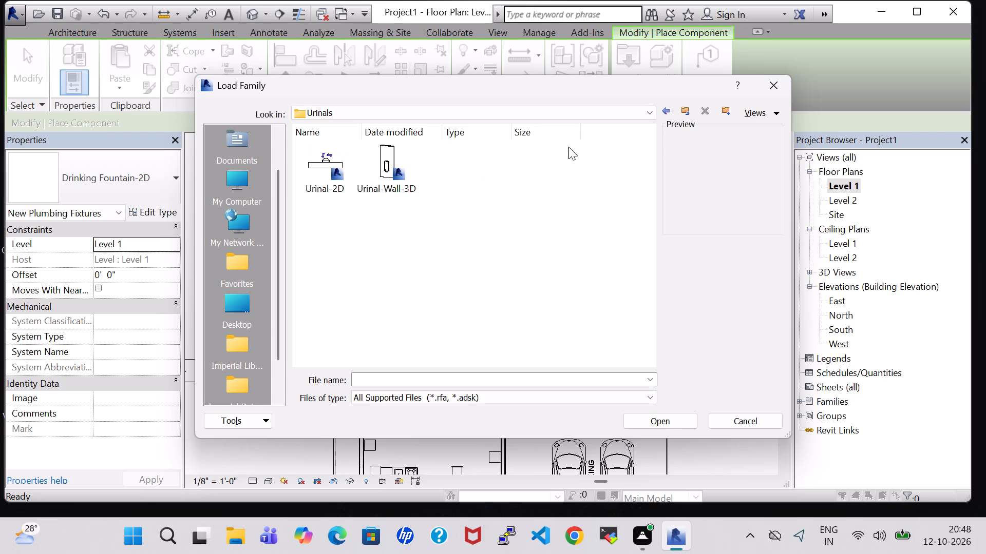
click(667, 110)
scroll(497, 201, up, 1)
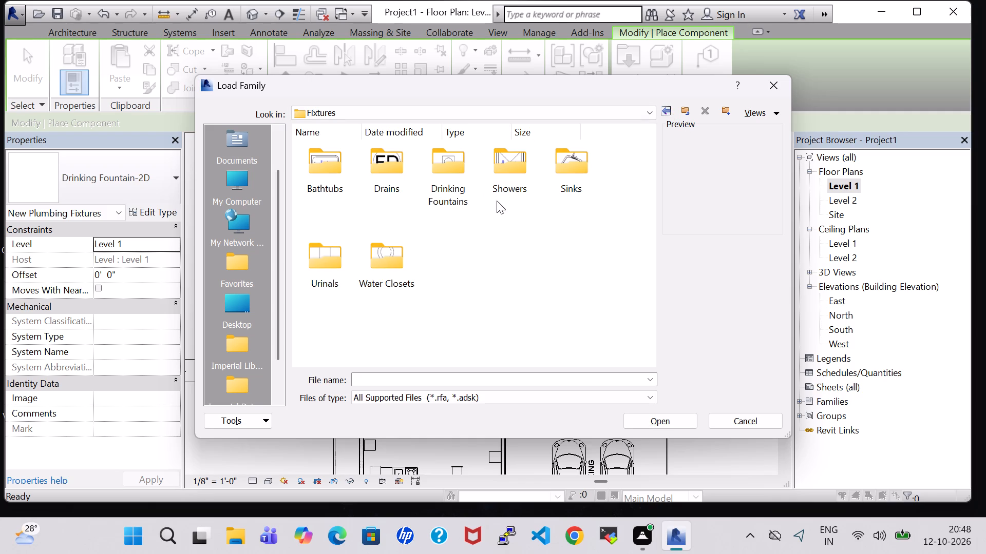
scroll(497, 201, up, 1)
Load the Floor Drain-2D family from the library's Drains fixtures folder.
double_click(397, 163)
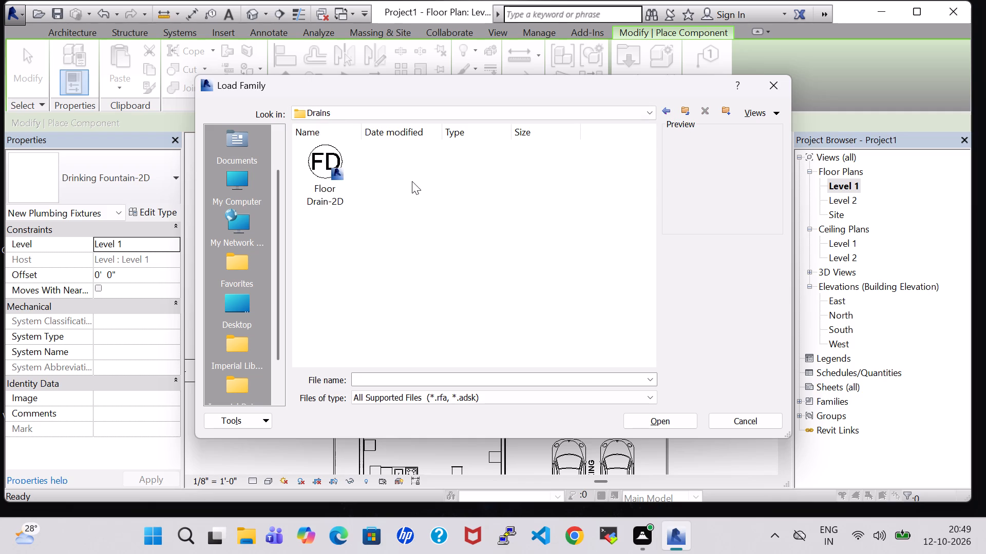
scroll(412, 187, up, 3)
click(324, 160)
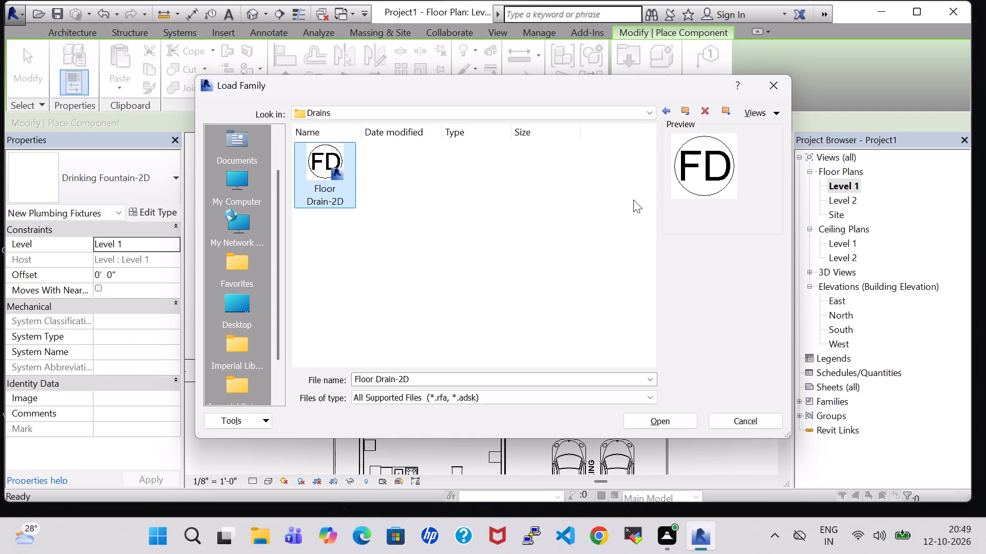
click(642, 417)
Place a floor drain in the southeast corner of the toilet north of the HALL, just below the bathtub.
scroll(608, 331, up, 2)
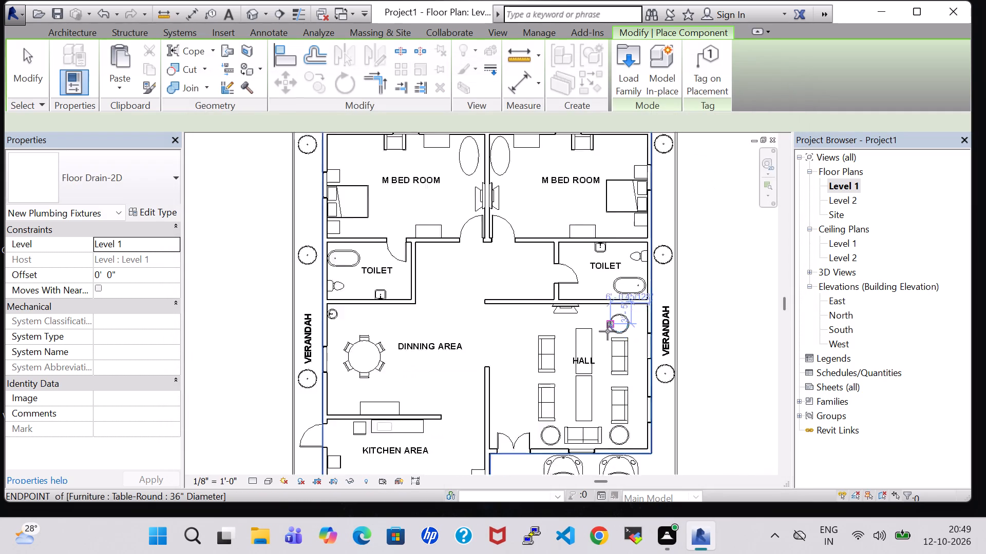
scroll(608, 331, up, 11)
middle_drag(546, 265, 549, 291)
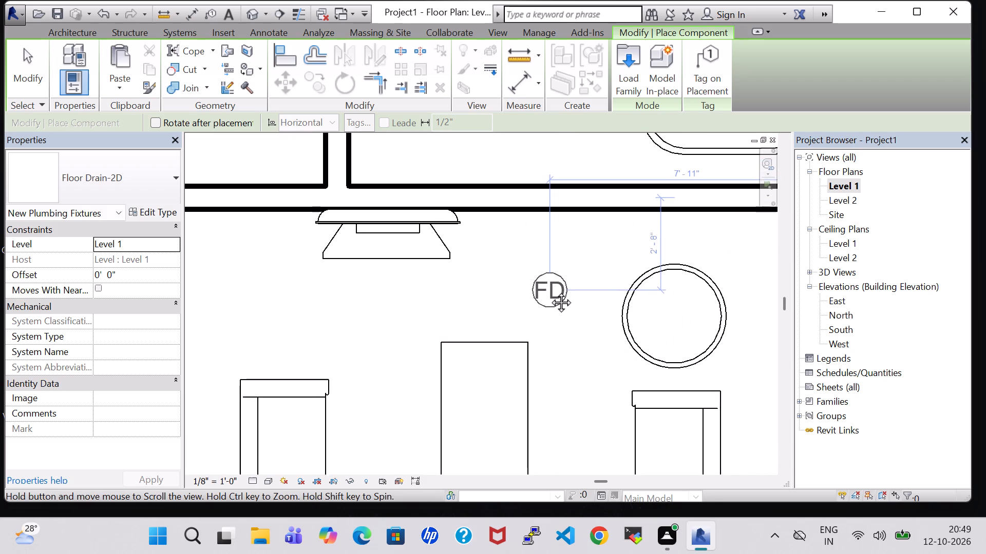
middle_drag(549, 291, 544, 328)
scroll(543, 328, down, 4)
middle_drag(545, 323, 485, 357)
scroll(592, 234, up, 5)
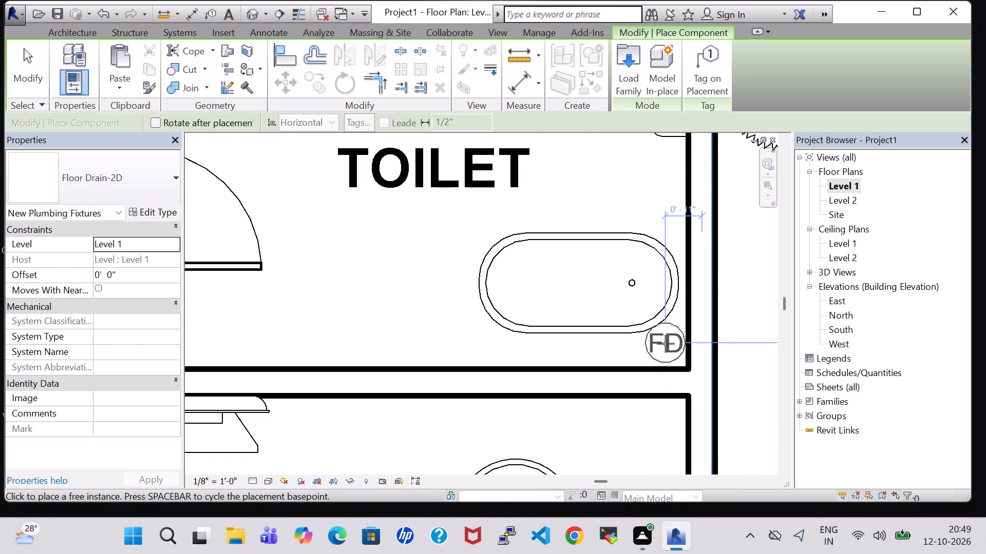
click(666, 344)
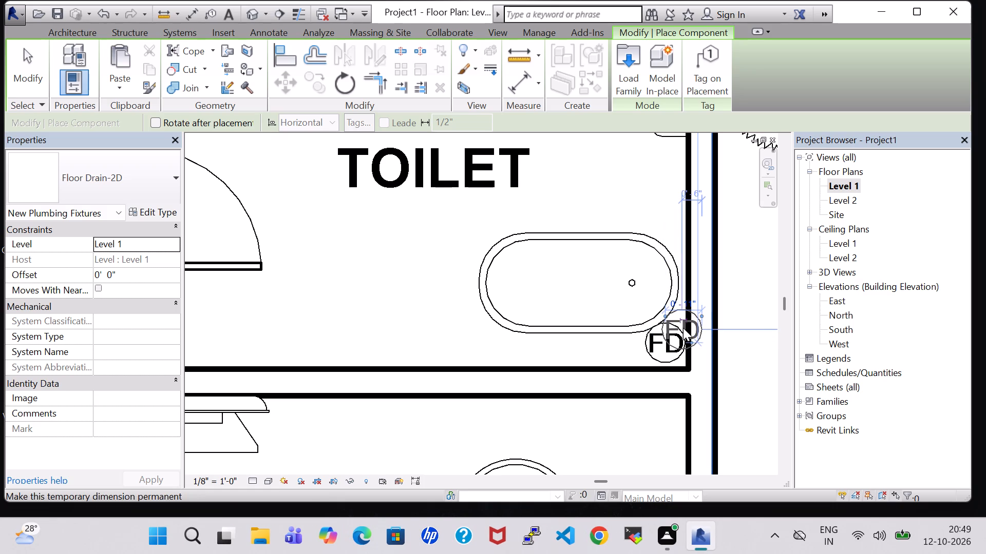
key(Escape)
key(Escape)
Nudge that toilet's bathtub slightly north, clear of the floor drain.
click(656, 258)
key(Up)
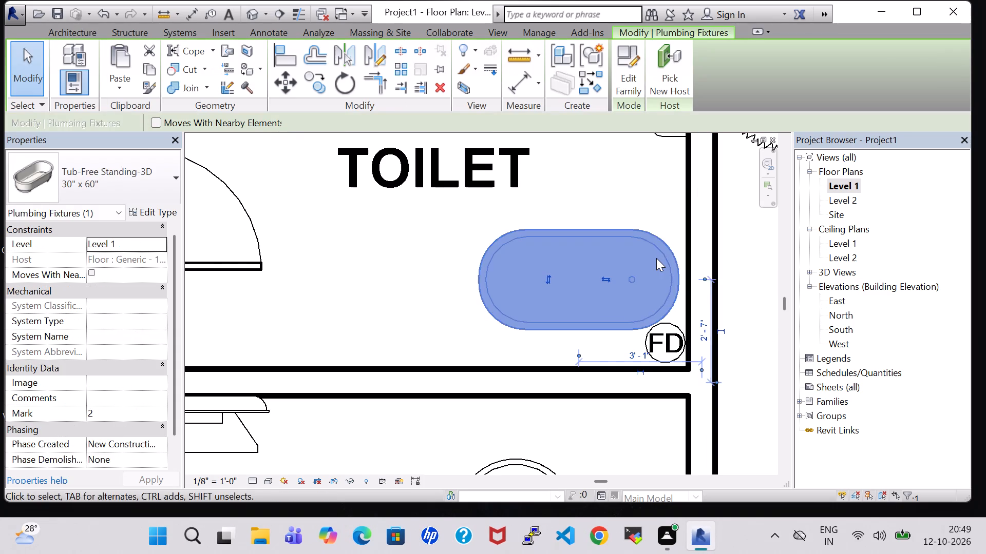
click(731, 305)
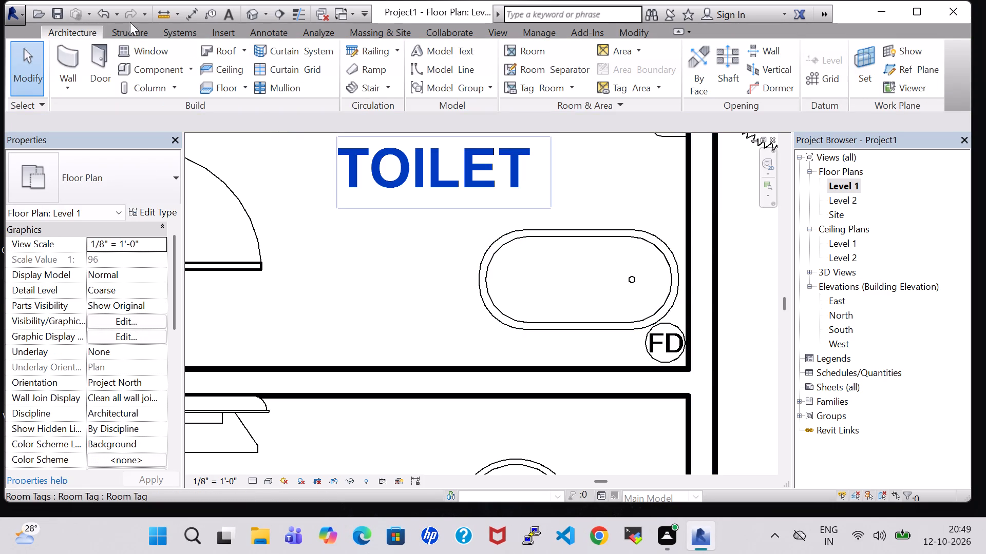
Open the default 3D view and examine the bathtub and fixtures in the toilet north of the HALL from above.
click(251, 15)
scroll(561, 294, down, 4)
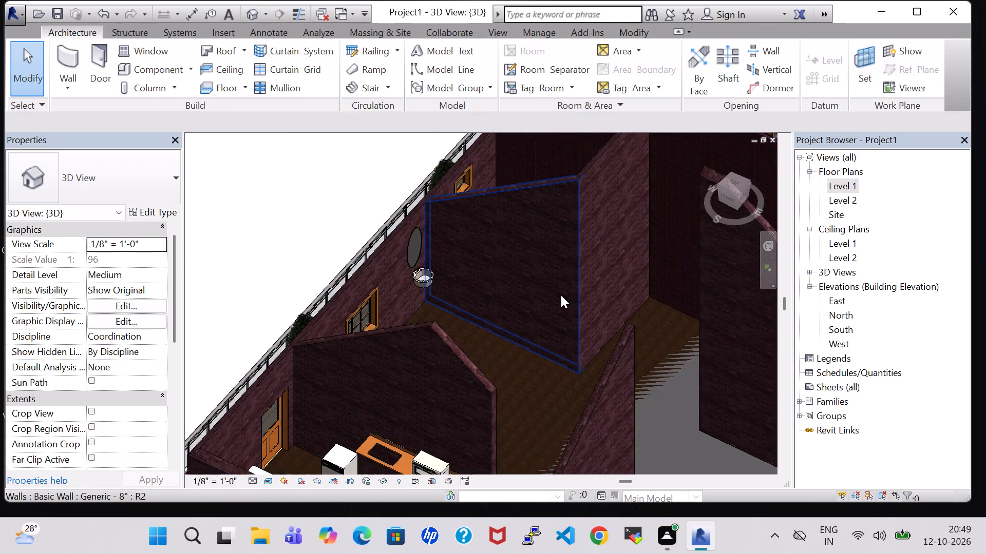
scroll(561, 295, down, 1)
middle_drag(638, 298, 565, 340)
middle_drag(564, 340, 539, 351)
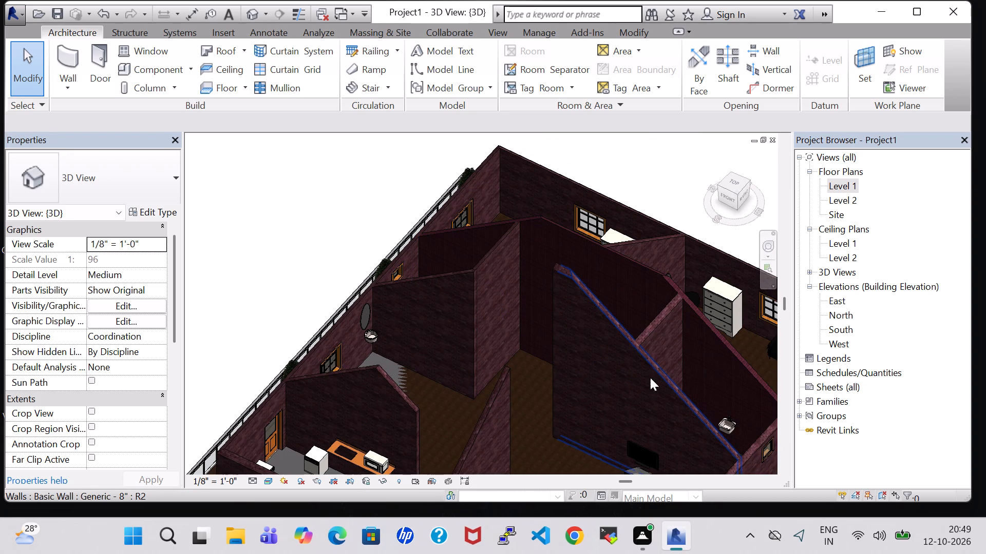
scroll(640, 238, down, 4)
scroll(700, 420, down, 2)
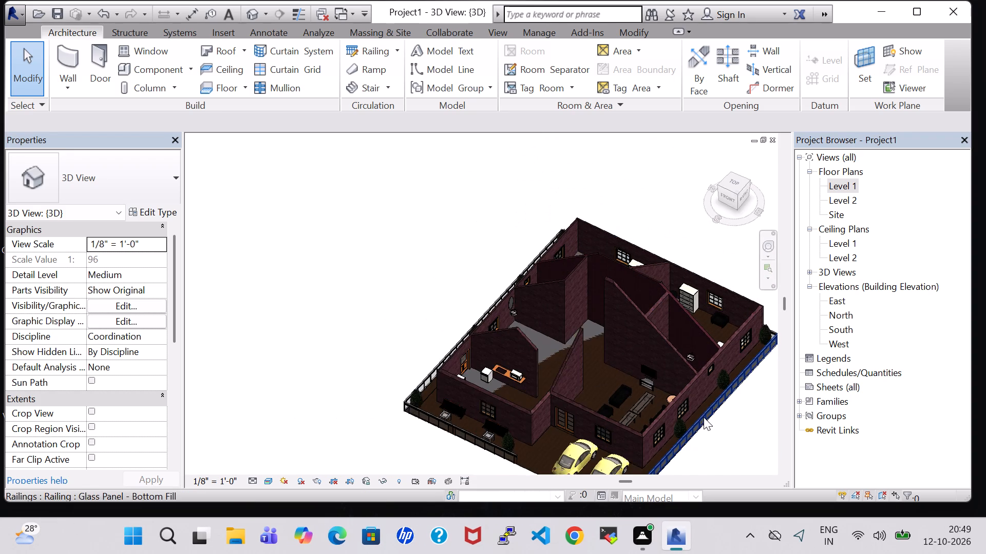
scroll(693, 365, up, 6)
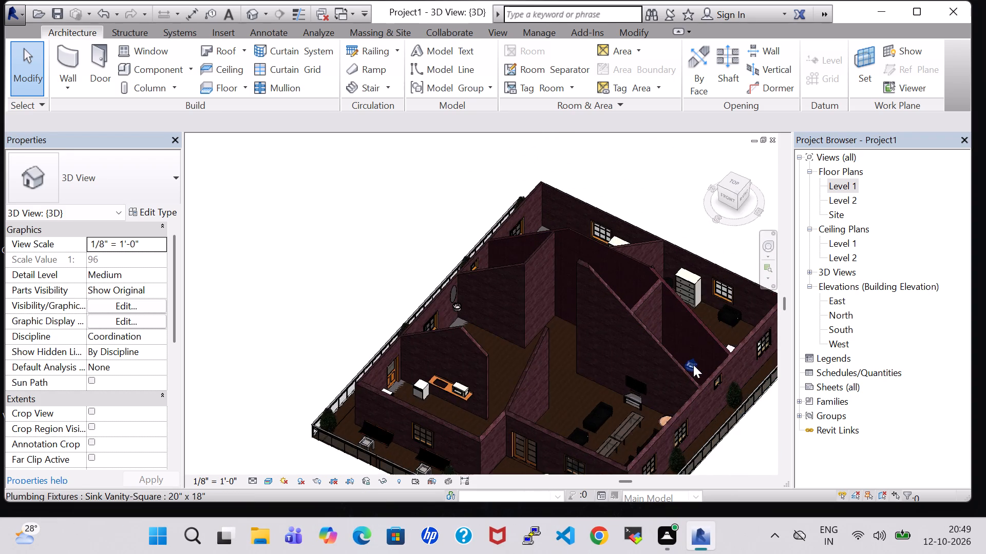
shift+middle_drag(673, 166, 671, 296)
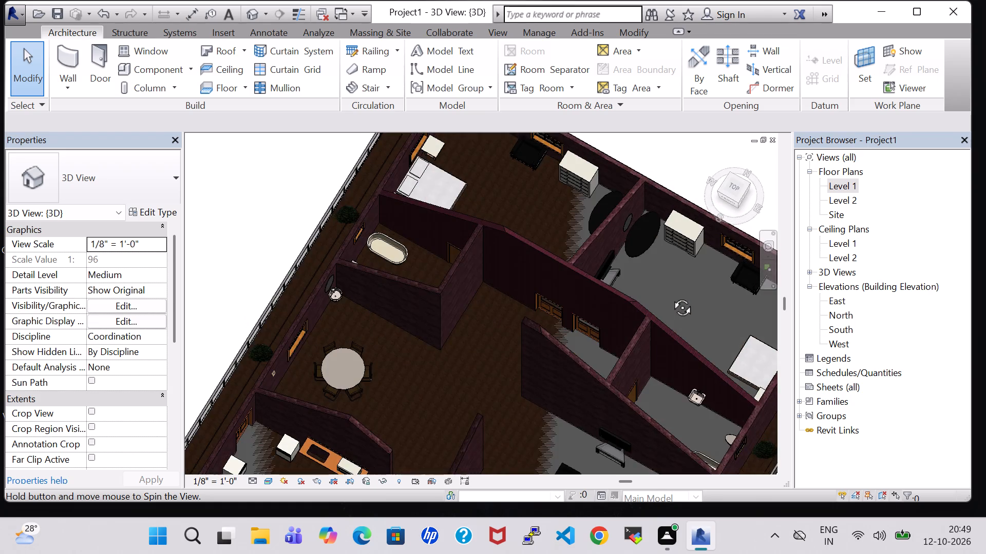
shift+middle_drag(671, 296, 602, 322)
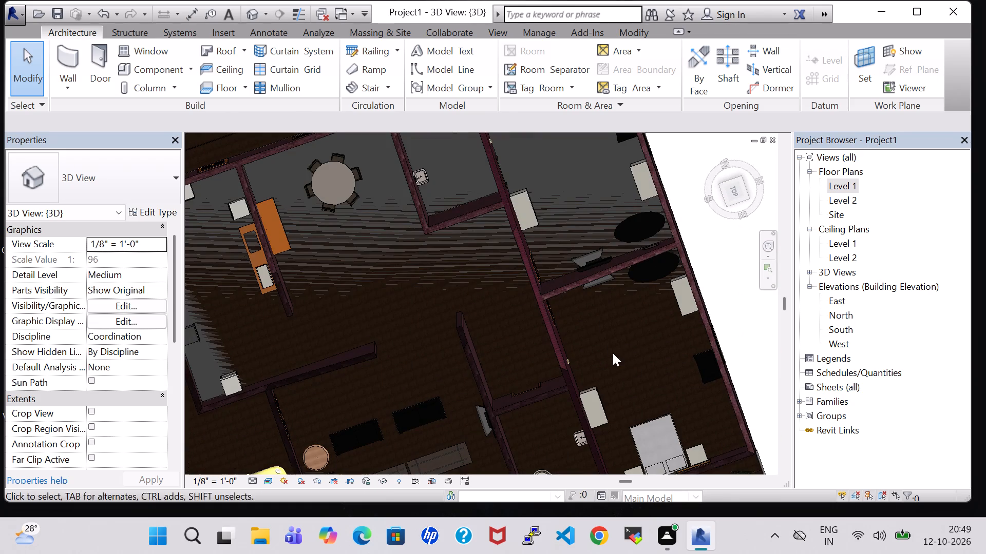
middle_drag(613, 353, 624, 200)
scroll(557, 365, up, 4)
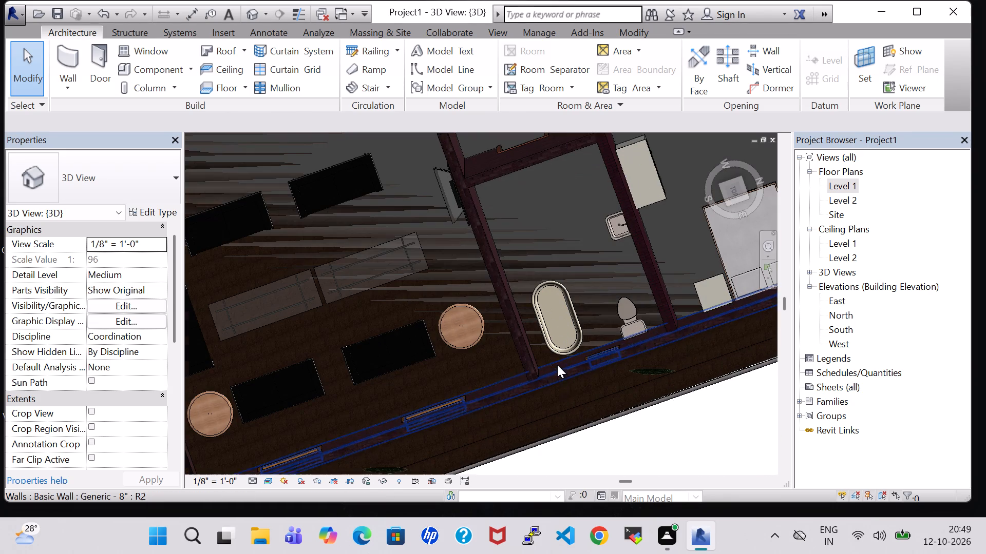
shift+middle_drag(564, 215, 574, 253)
shift+middle_drag(635, 440, 696, 340)
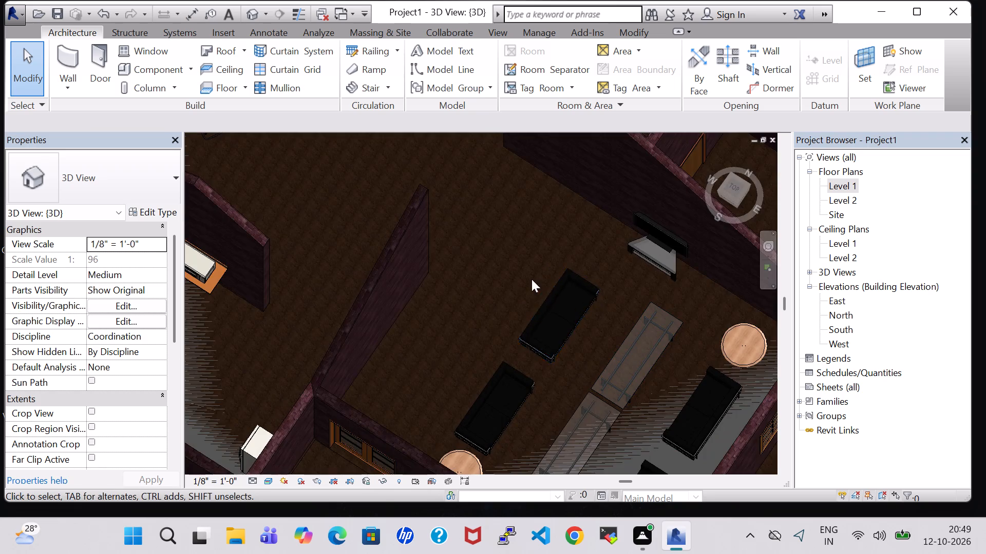
Examine the furnished rooms, verandah and parked cars from several sides of the house in 3D.
scroll(532, 279, down, 6)
shift+middle_drag(684, 372, 692, 366)
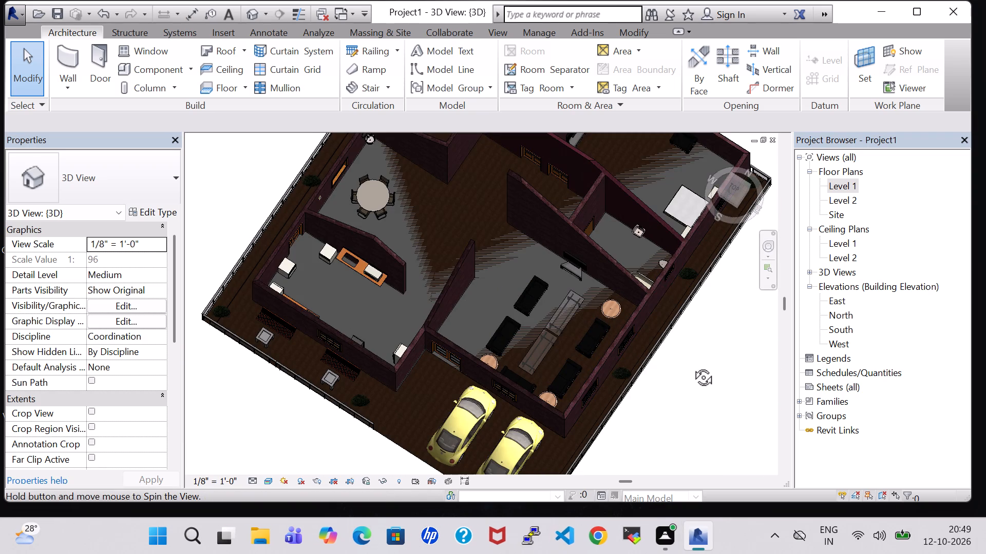
shift+middle_drag(692, 366, 725, 293)
middle_drag(278, 217, 296, 246)
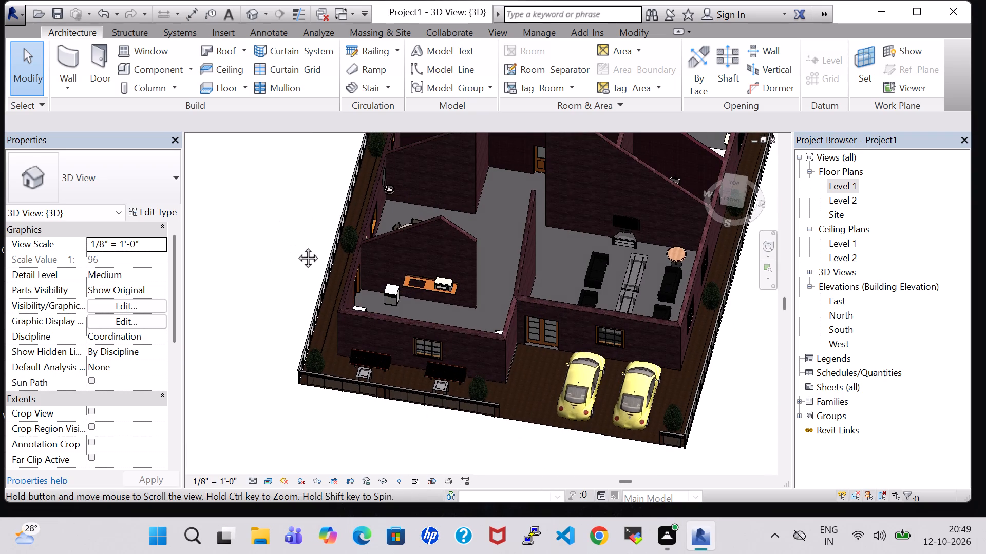
middle_drag(296, 246, 493, 349)
shift+middle_drag(435, 333, 518, 349)
middle_drag(514, 337, 263, 347)
middle_drag(410, 349, 350, 354)
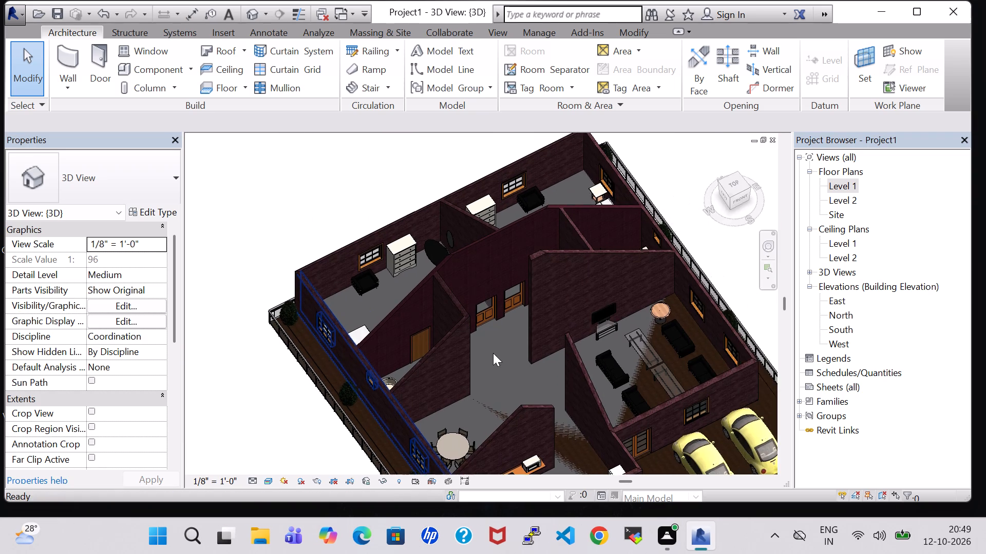
shift+middle_drag(662, 184, 562, 153)
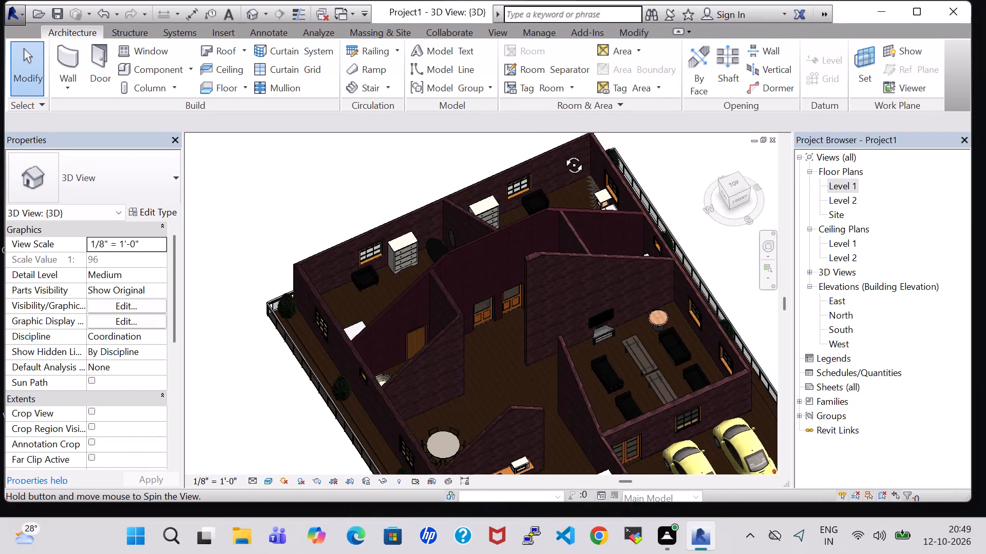
shift+middle_drag(651, 411, 688, 382)
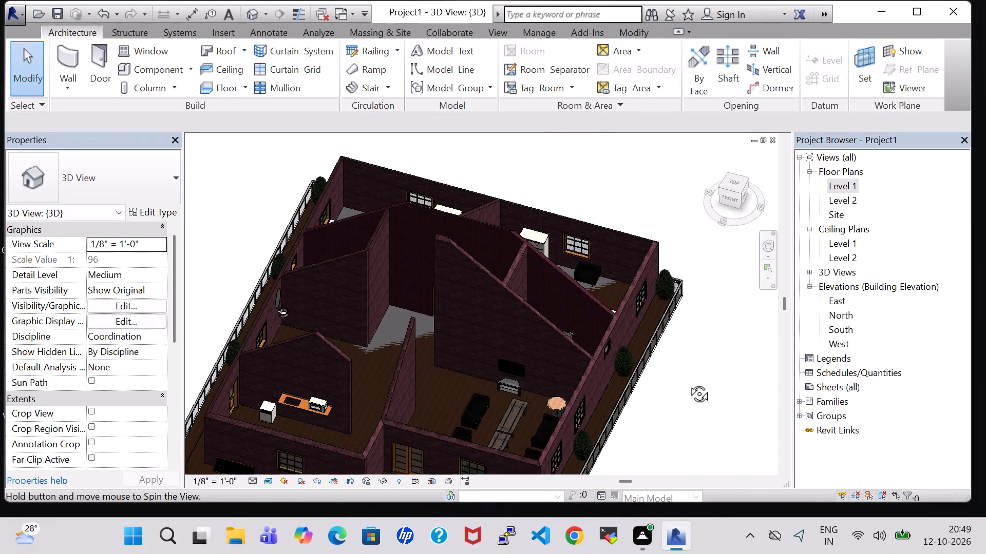
shift+middle_drag(688, 382, 703, 354)
shift+middle_drag(469, 353, 563, 363)
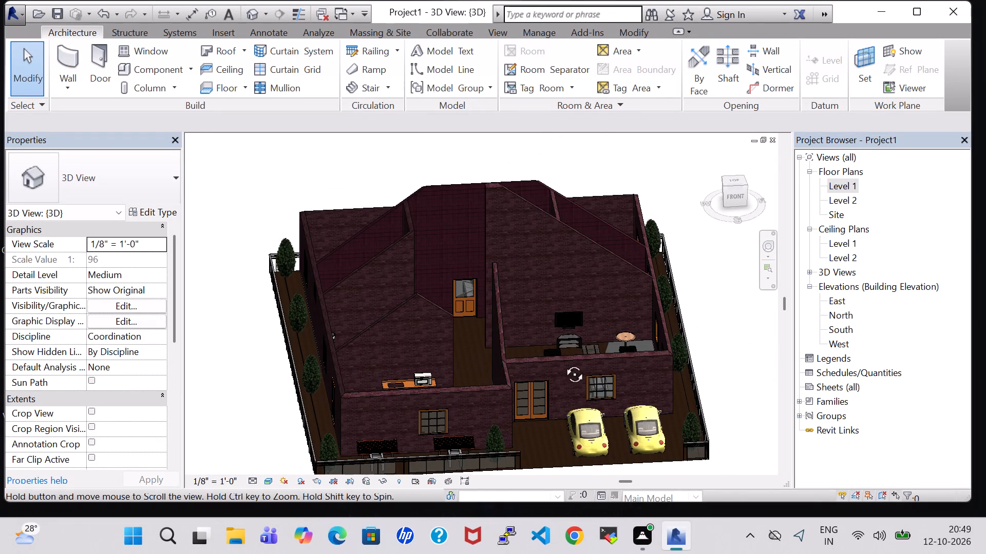
shift+middle_drag(563, 363, 609, 347)
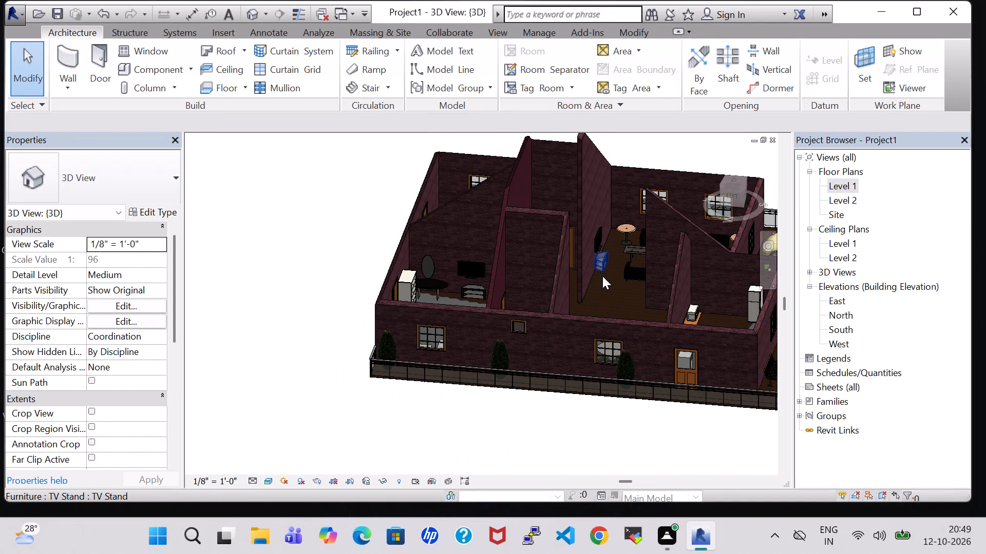
shift+middle_drag(606, 291, 584, 388)
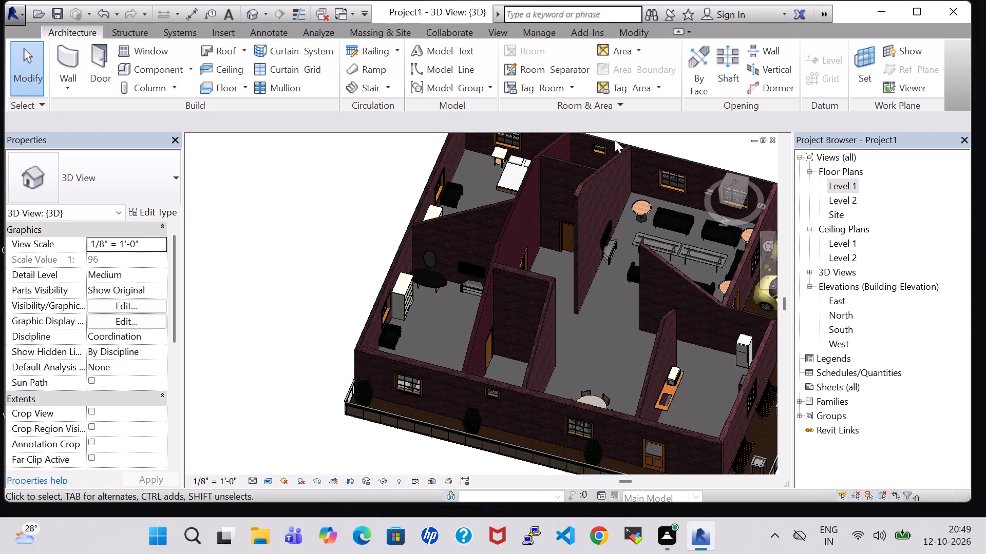
Examine the floor around the bathtub in the toilet beside the HALL up close for the floor drain.
scroll(601, 170, up, 7)
middle_drag(599, 171, 598, 196)
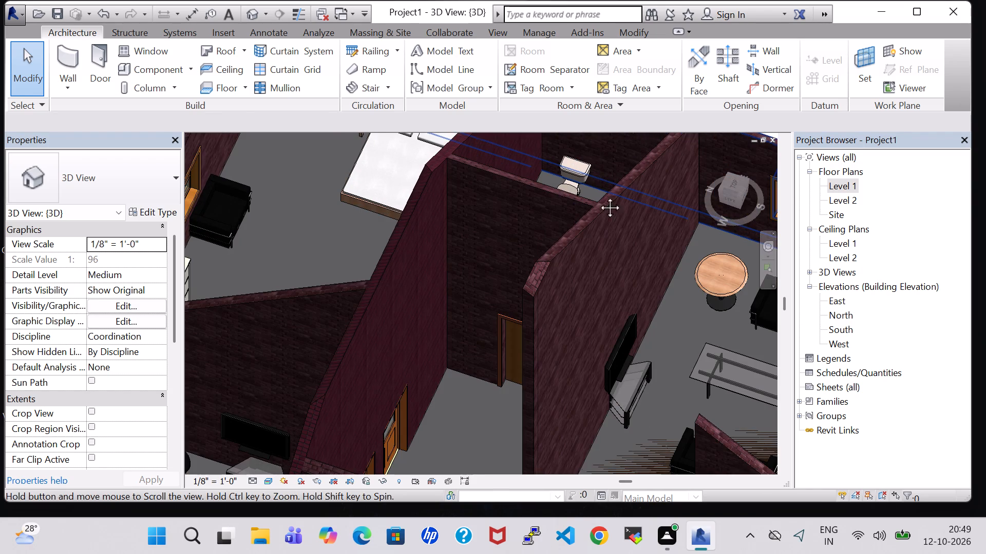
middle_drag(598, 196, 594, 277)
shift+middle_drag(511, 300, 523, 305)
shift+middle_drag(495, 306, 567, 335)
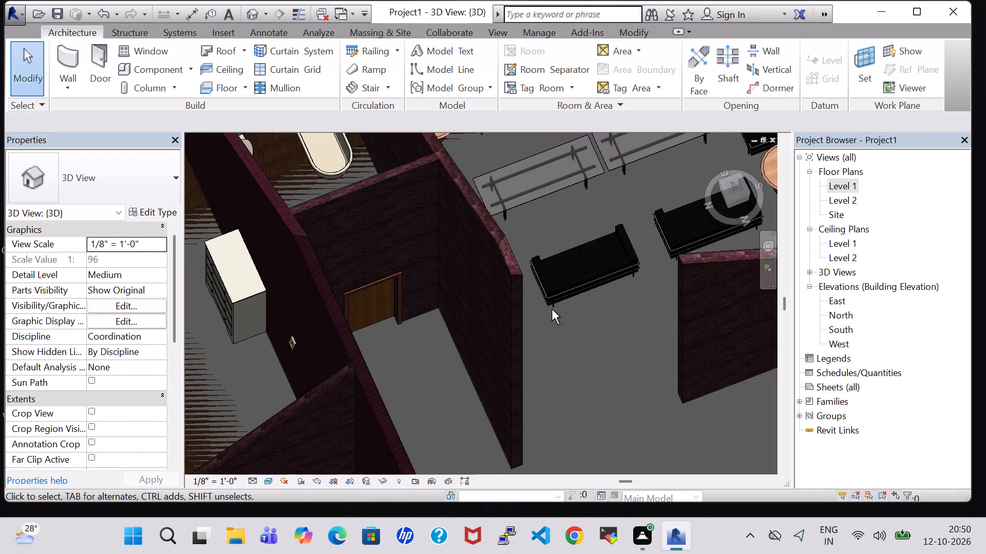
scroll(381, 160, up, 1)
middle_drag(381, 160, 411, 283)
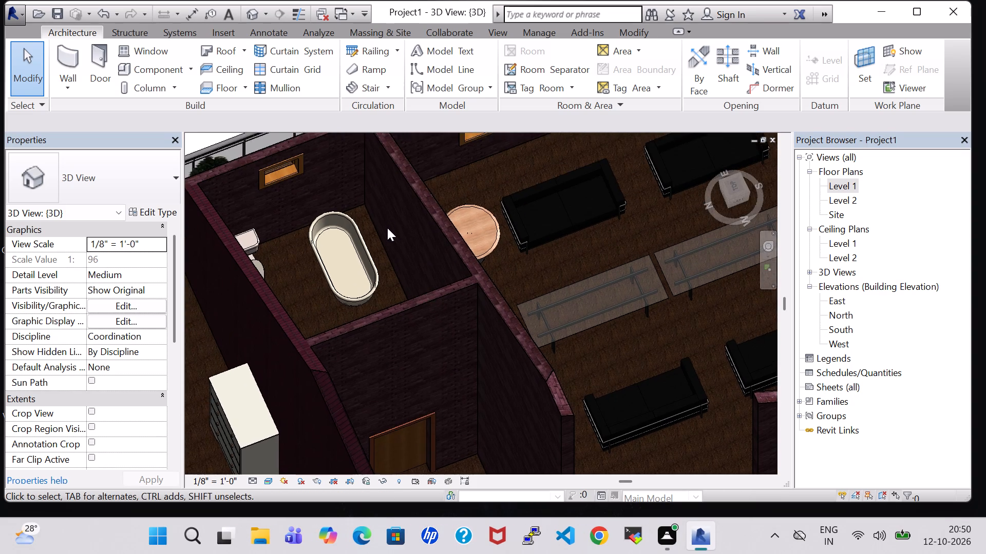
scroll(386, 224, up, 5)
shift+middle_drag(378, 252, 351, 252)
scroll(693, 264, down, 7)
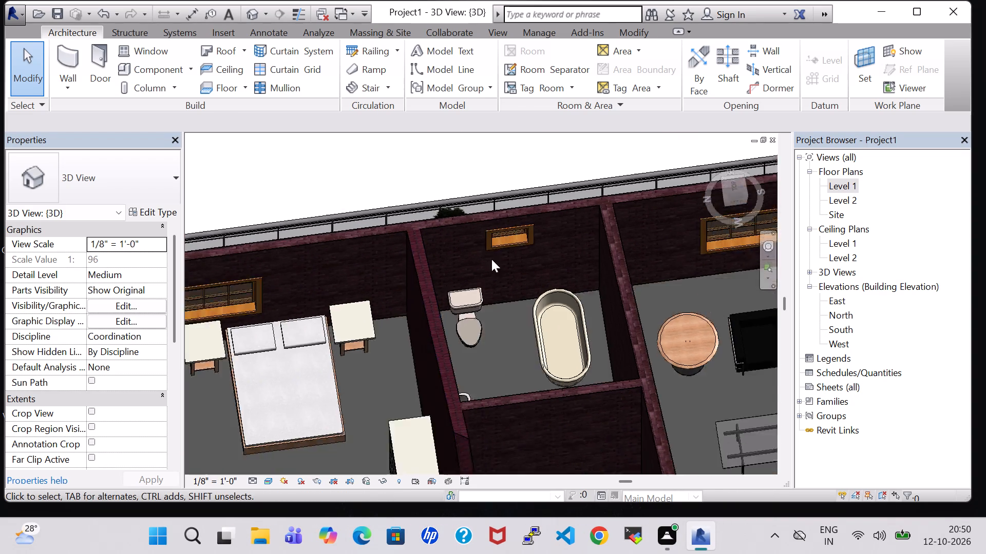
Examine the whole house in 3D from above and from its front, including the railing, plants and parked cars.
scroll(491, 259, down, 6)
middle_drag(449, 326, 355, 235)
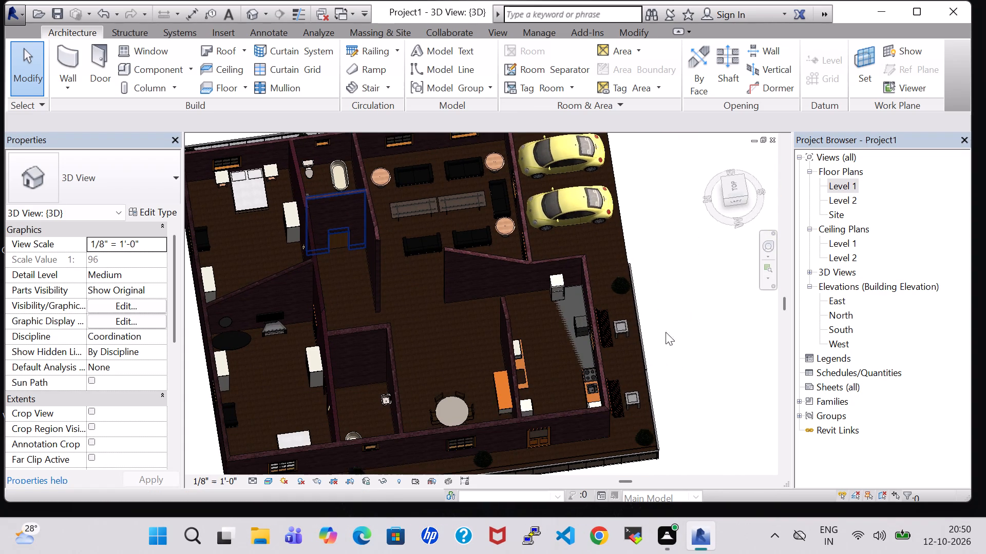
shift+middle_drag(680, 334, 600, 402)
shift+scroll(680, 334, down, 1)
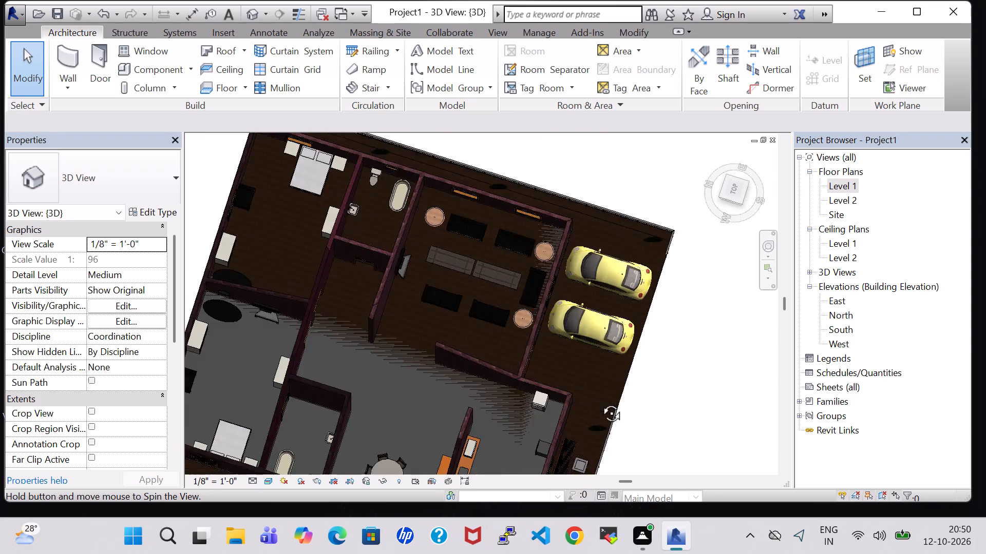
shift+middle_drag(600, 402, 486, 266)
middle_drag(503, 311, 678, 292)
middle_drag(667, 354, 708, 223)
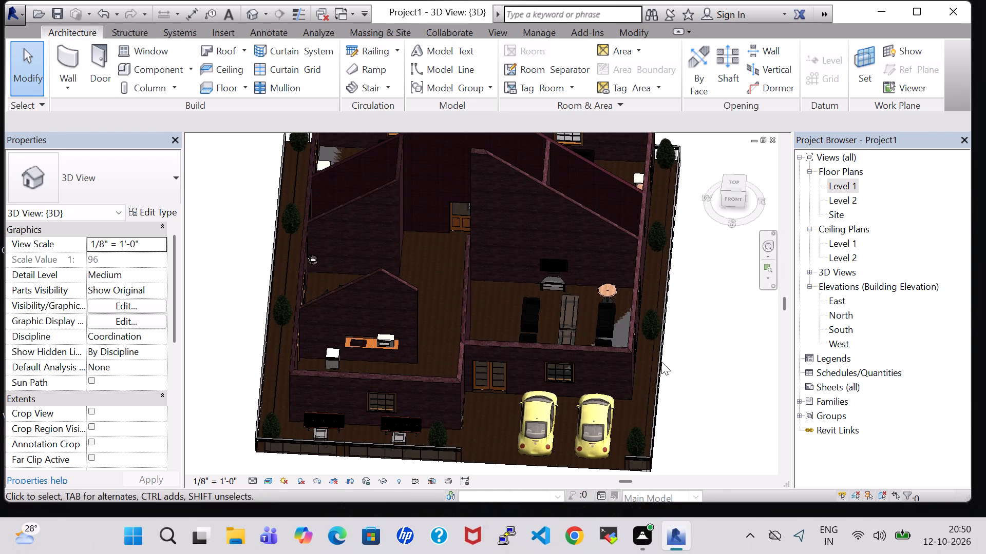
shift+middle_drag(673, 369, 698, 251)
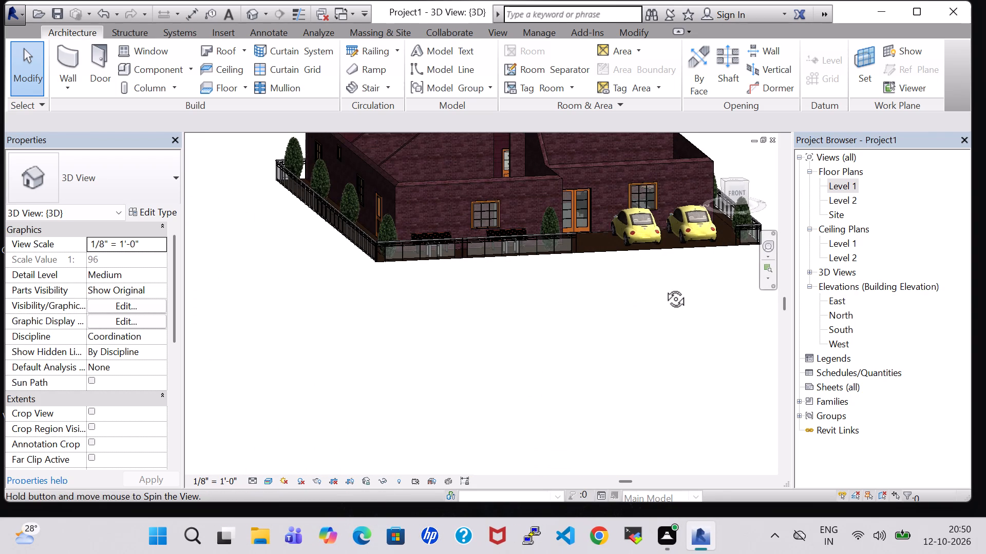
middle_drag(664, 287, 576, 415)
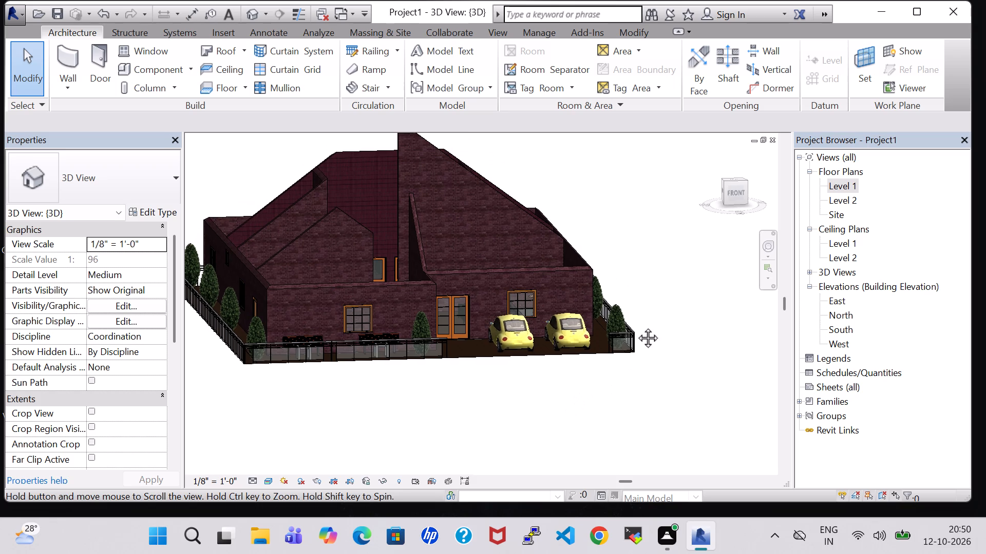
shift+middle_drag(655, 310, 618, 321)
middle_drag(618, 342, 654, 349)
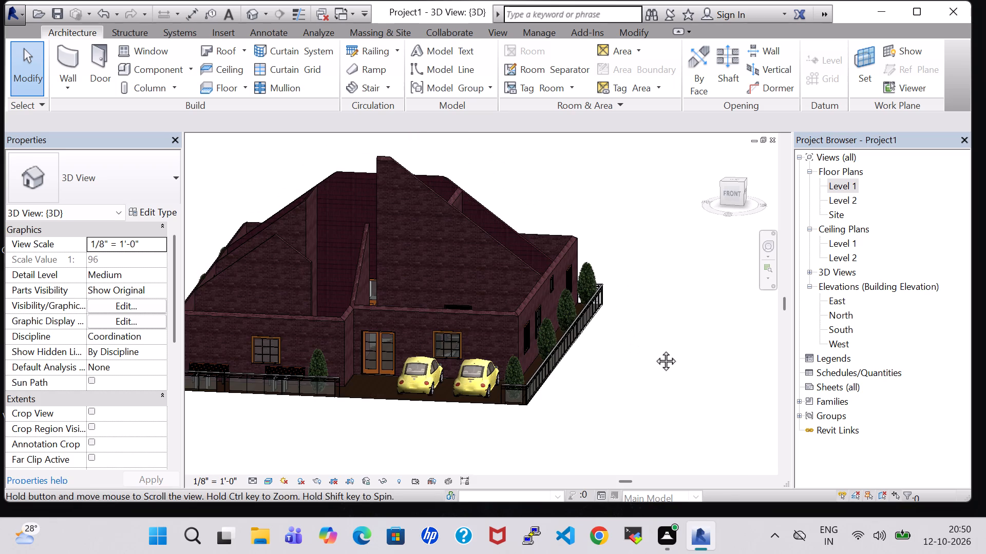
middle_drag(654, 349, 728, 351)
middle_drag(705, 383, 759, 367)
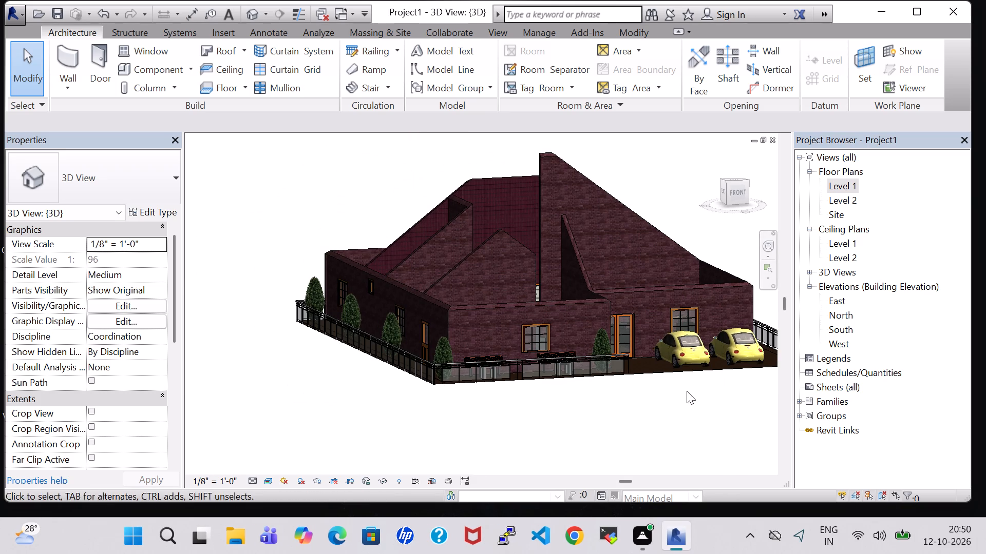
middle_drag(687, 391, 650, 392)
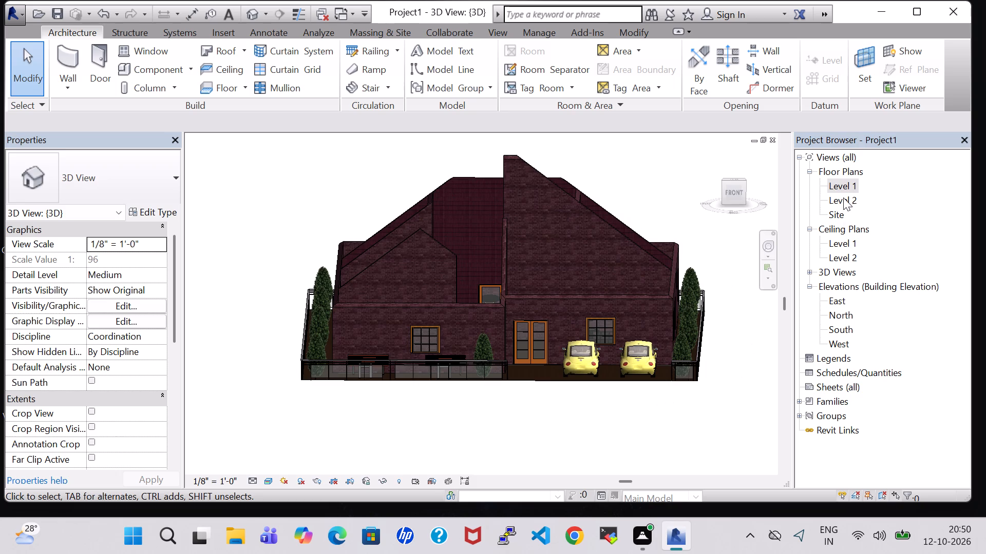
Delete the floor drain beside the bathtub in the toilet north of the HALL on the Level 1 floor plan.
double_click(850, 184)
scroll(627, 268, down, 2)
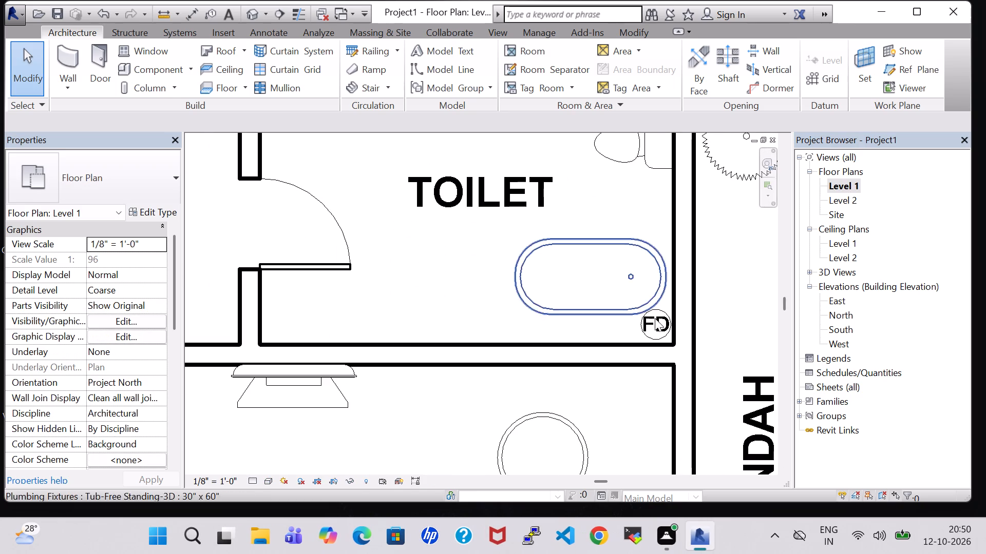
click(660, 322)
key(Delete)
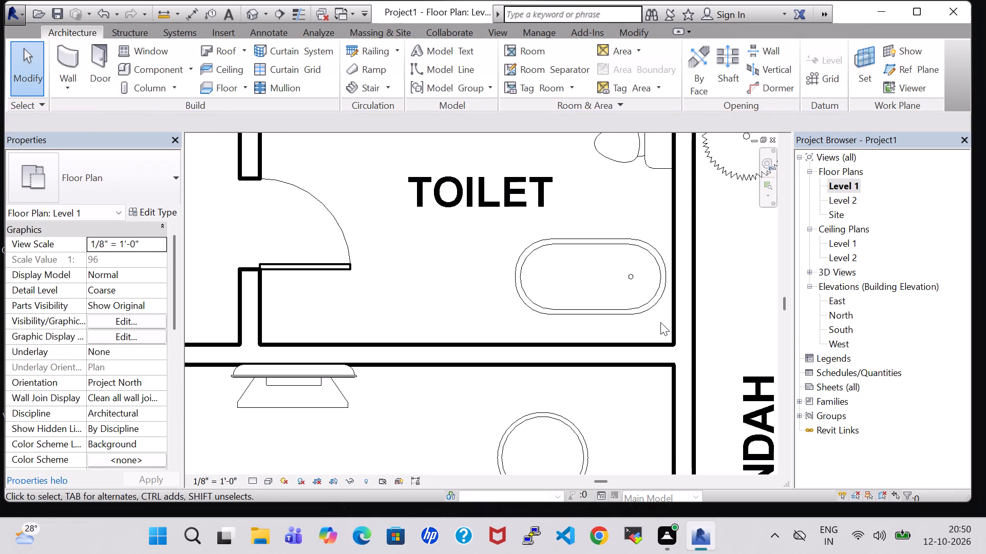
Examine the furnished layout of the whole Level 1 floor plan, from the bedrooms down to the parking.
scroll(654, 322, down, 4)
scroll(538, 303, down, 2)
scroll(746, 307, down, 2)
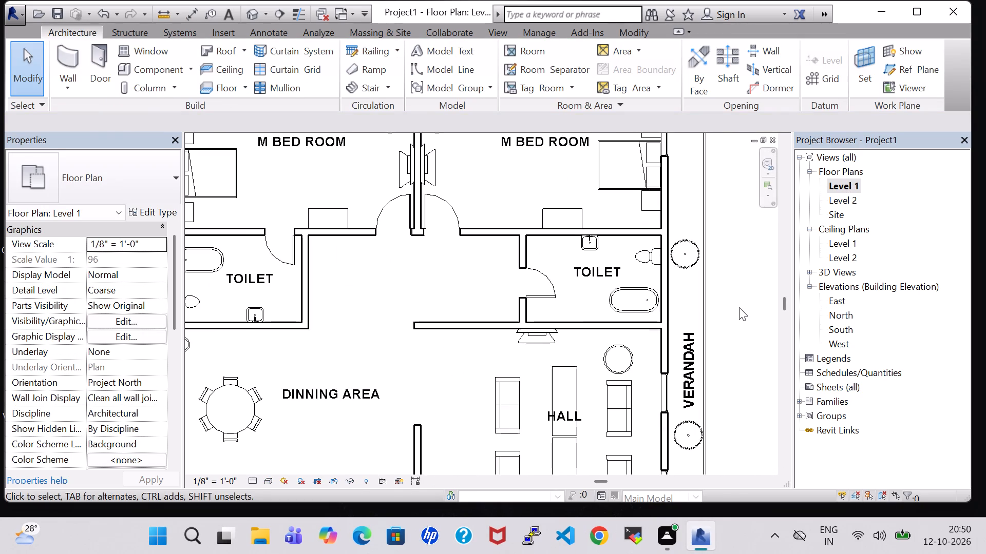
middle_click(739, 307)
scroll(739, 307, down, 4)
middle_drag(739, 310, 698, 326)
scroll(698, 326, down, 1)
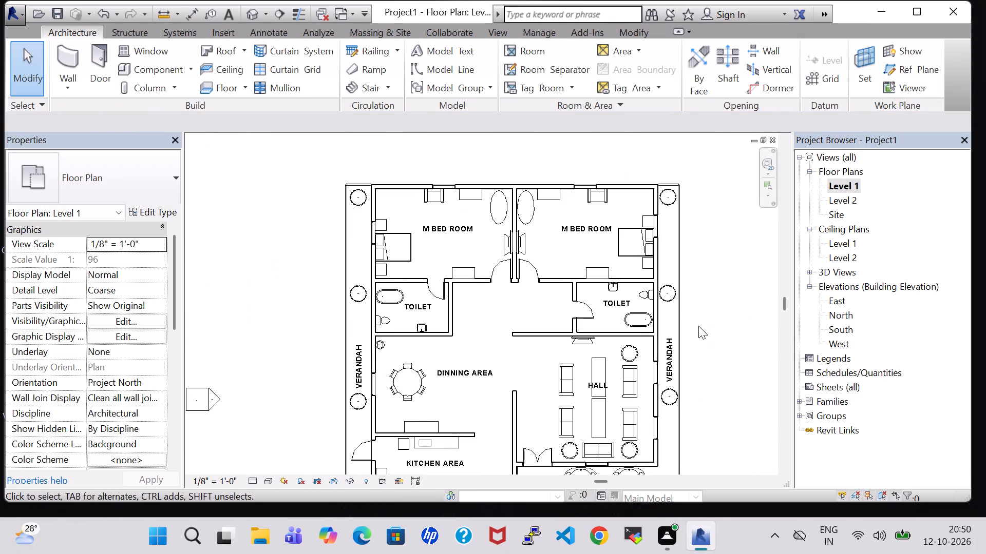
middle_drag(698, 326, 662, 268)
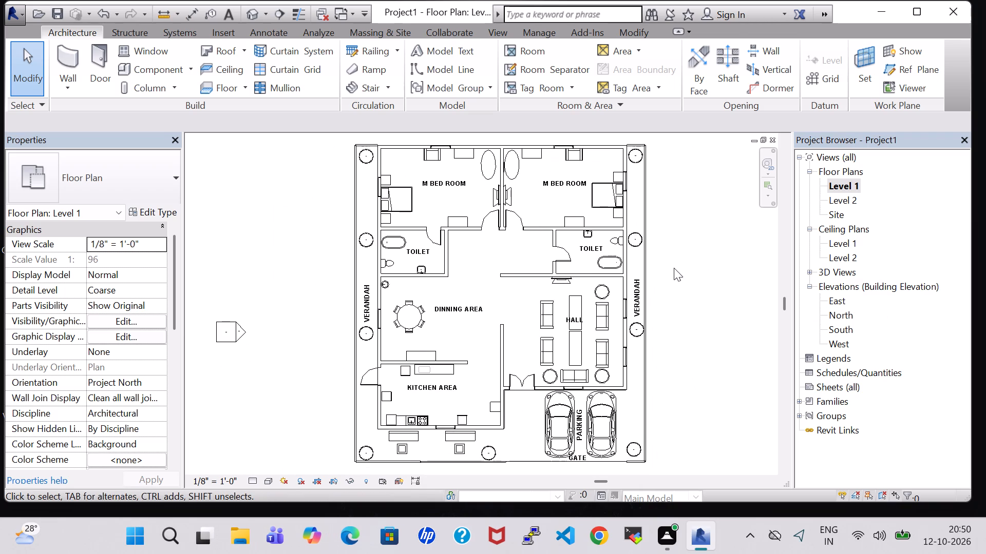
scroll(674, 268, up, 1)
Load the Storage Pedestal family from the Furniture System folder of the US Imperial library, without placing an instance.
click(150, 64)
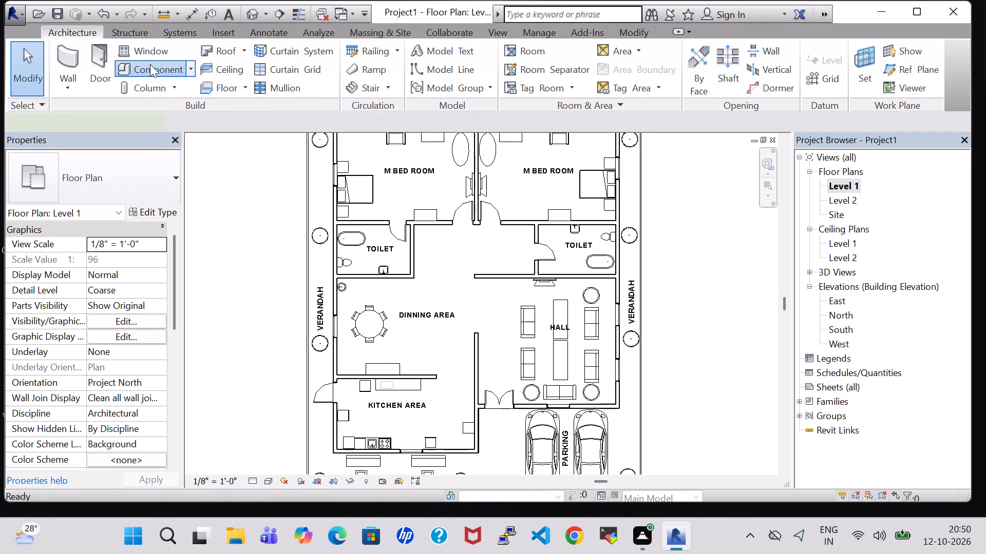
click(634, 67)
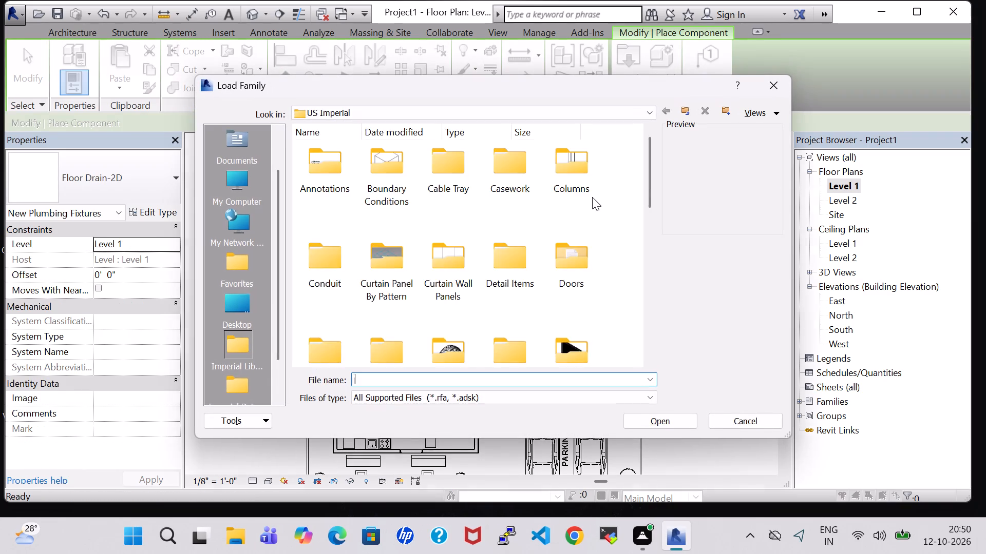
scroll(591, 199, down, 1)
scroll(463, 229, down, 1)
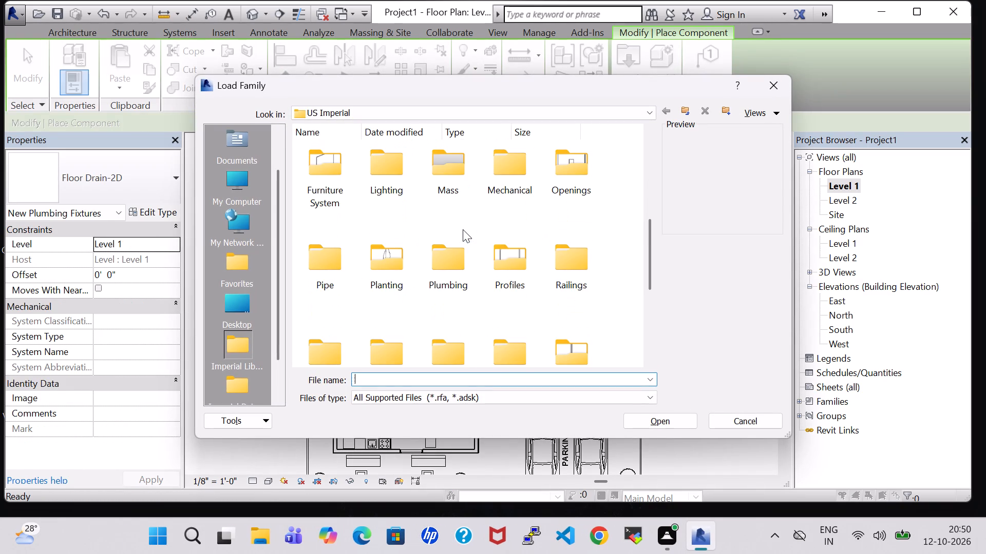
double_click(397, 250)
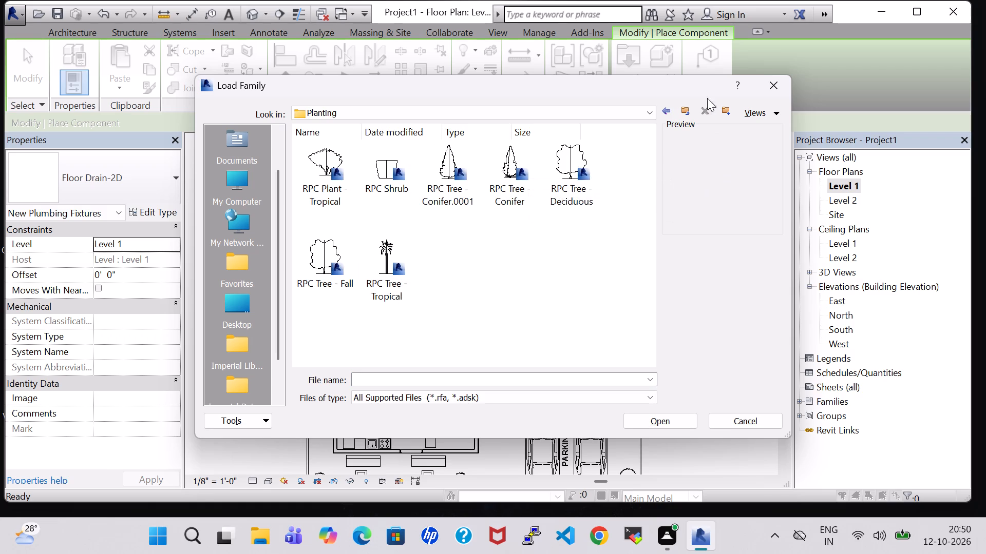
click(662, 113)
scroll(530, 226, down, 1)
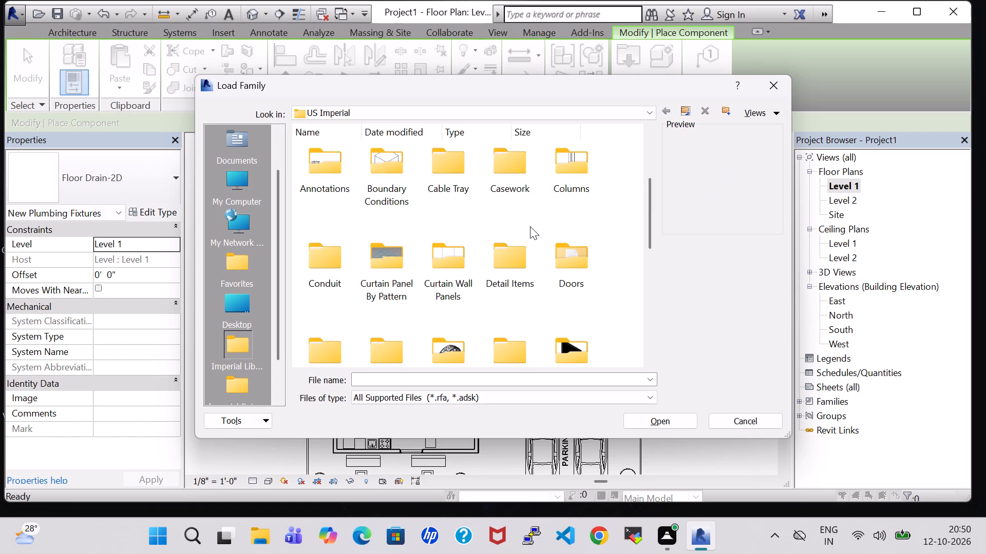
double_click(336, 294)
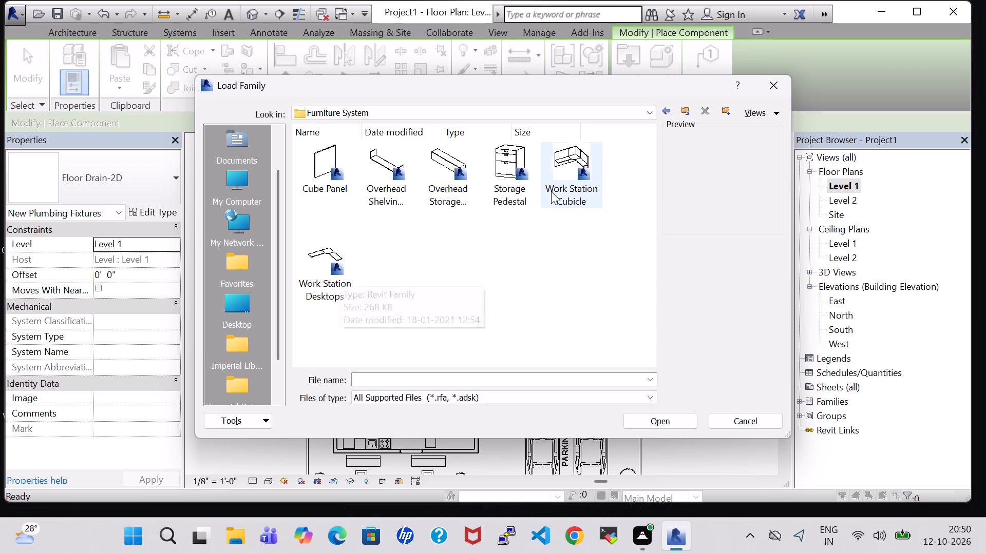
click(518, 192)
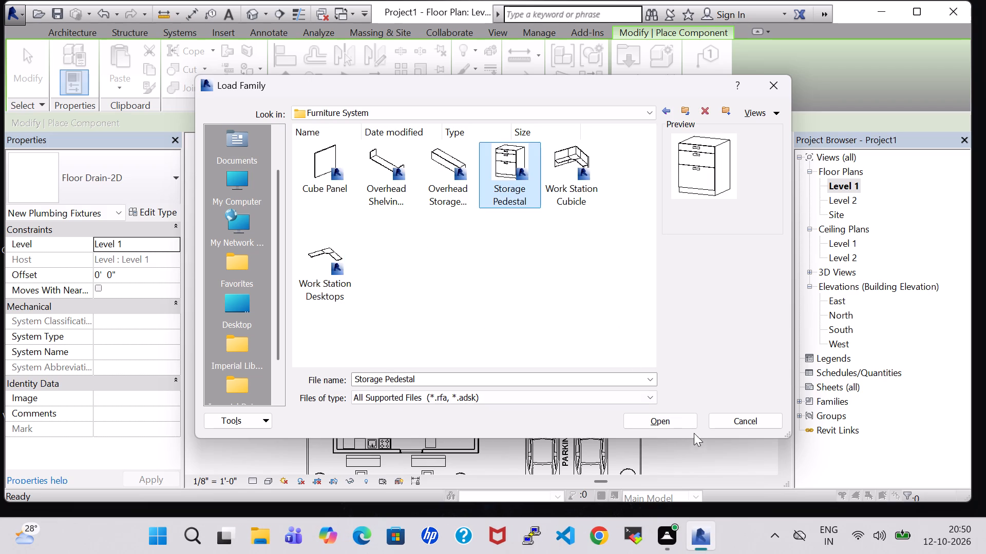
click(684, 421)
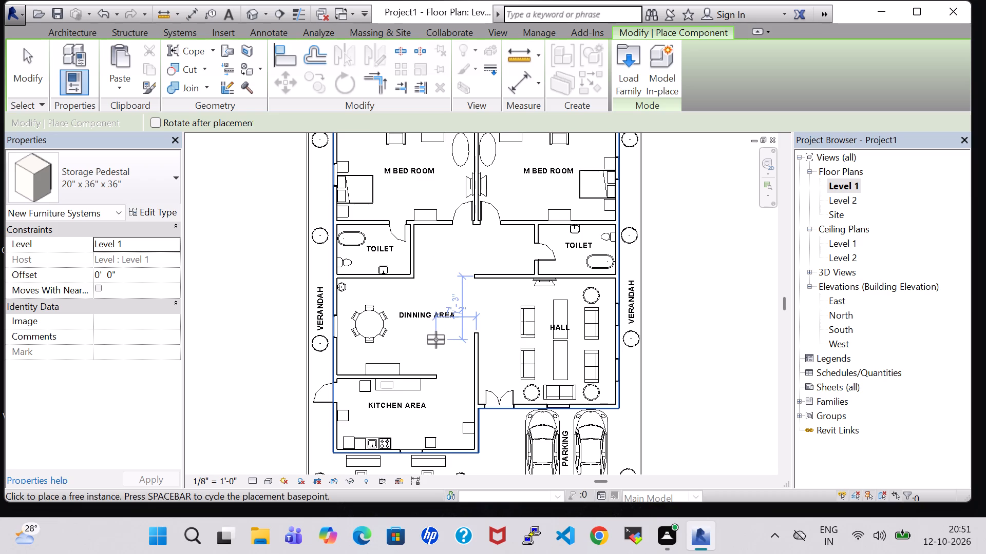
scroll(436, 340, up, 1)
middle_drag(436, 340, 417, 389)
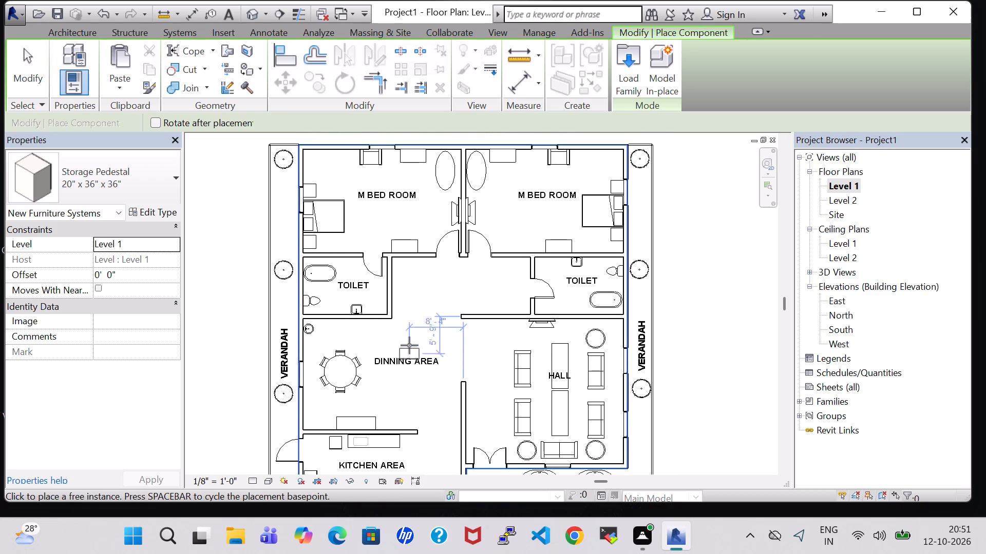
middle_drag(413, 293, 421, 319)
key(Escape)
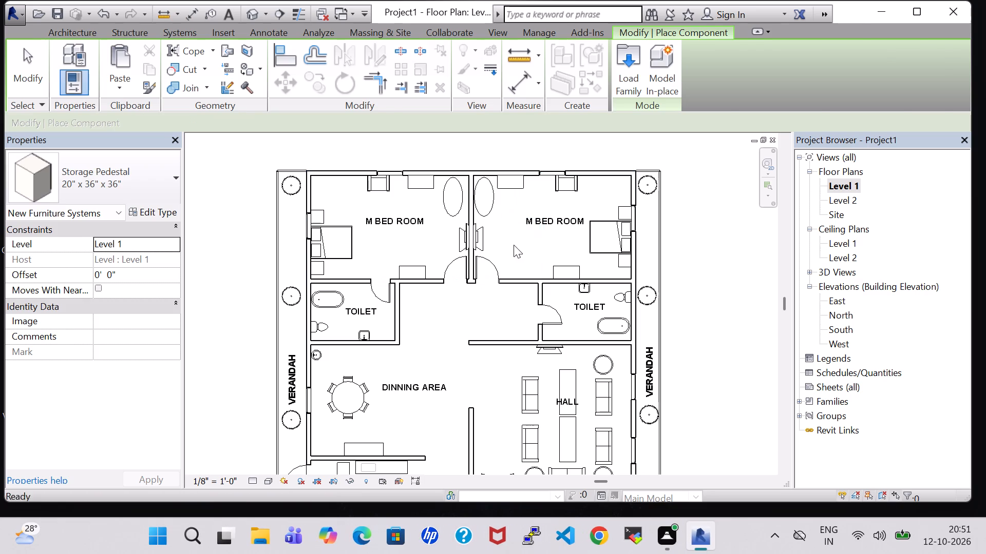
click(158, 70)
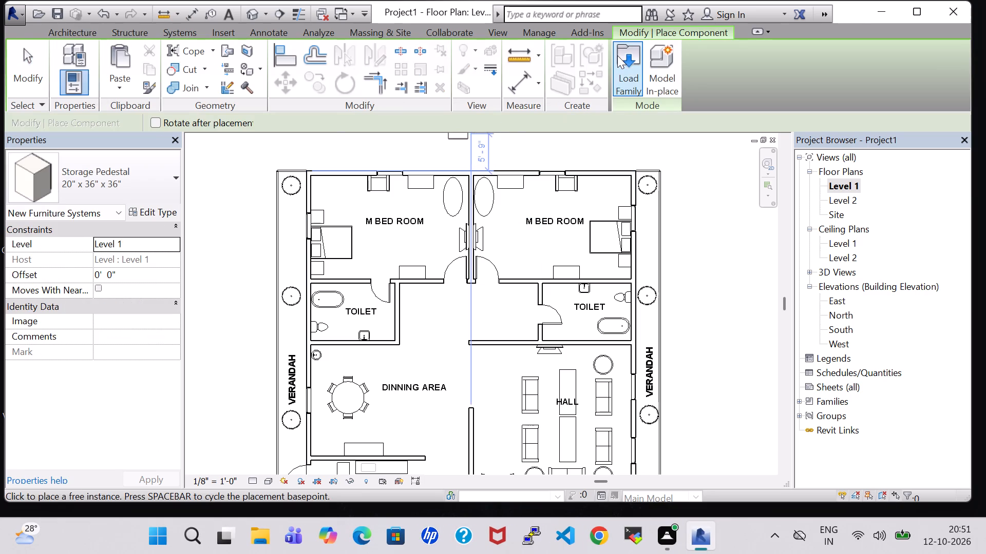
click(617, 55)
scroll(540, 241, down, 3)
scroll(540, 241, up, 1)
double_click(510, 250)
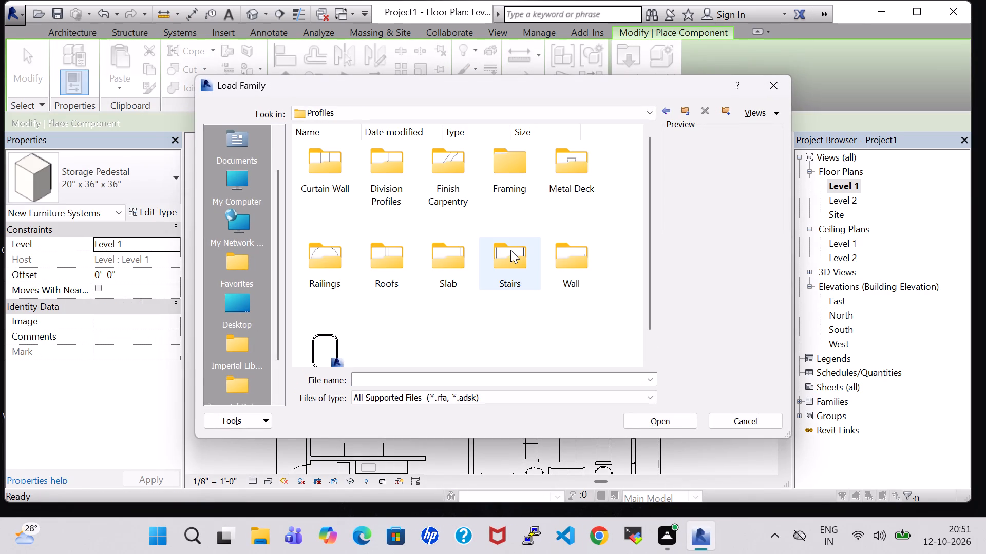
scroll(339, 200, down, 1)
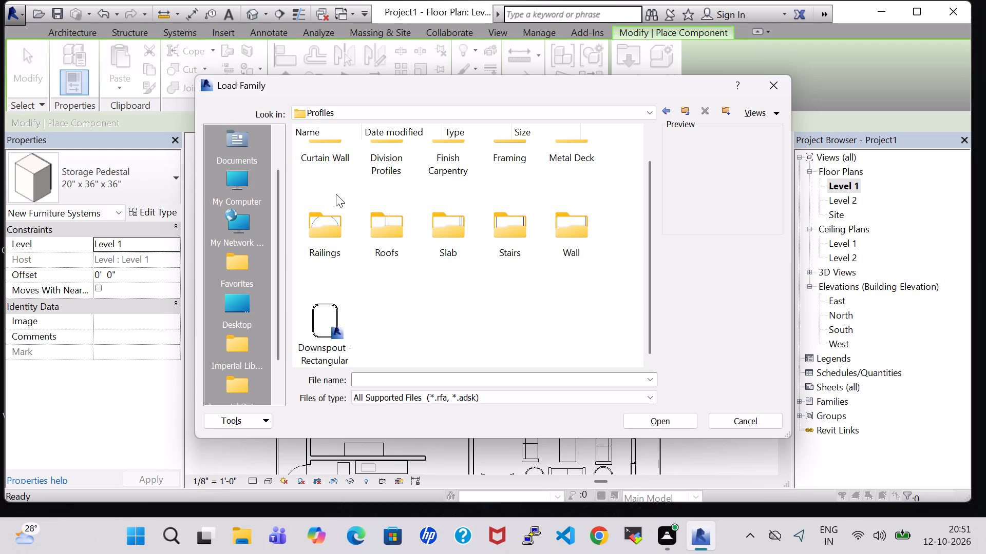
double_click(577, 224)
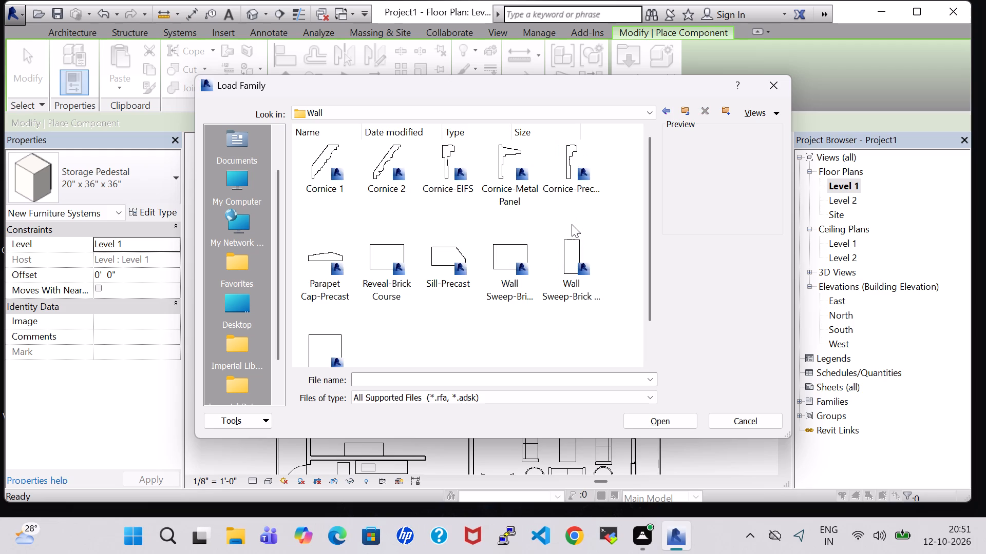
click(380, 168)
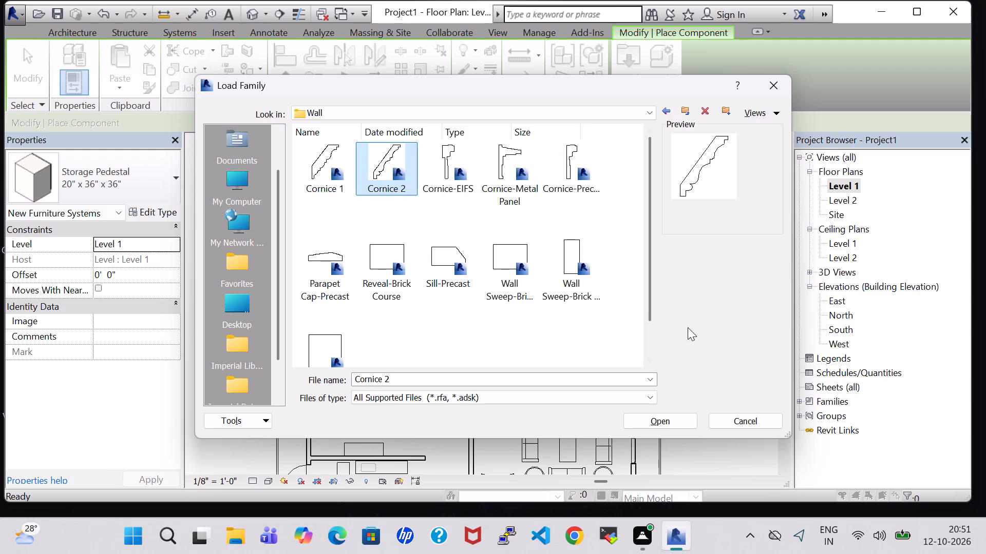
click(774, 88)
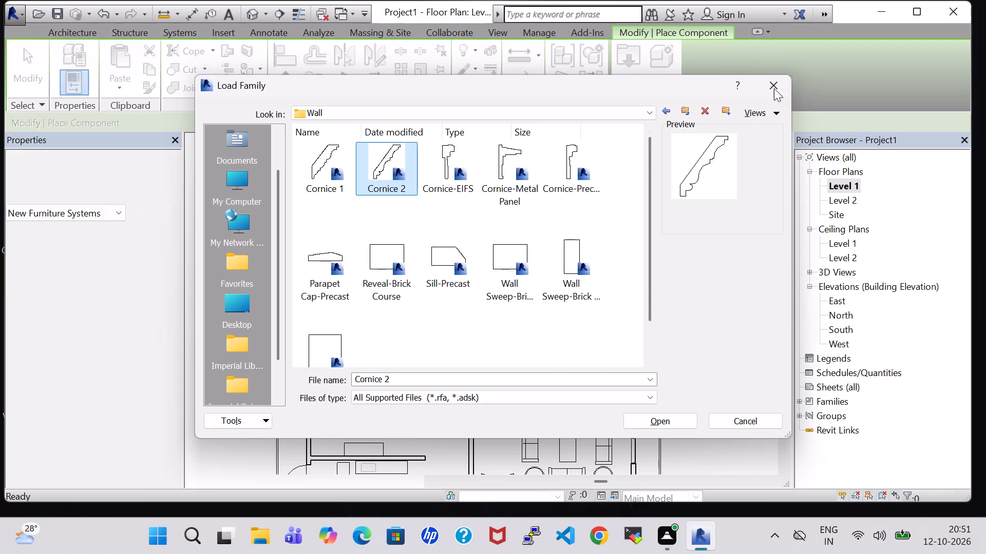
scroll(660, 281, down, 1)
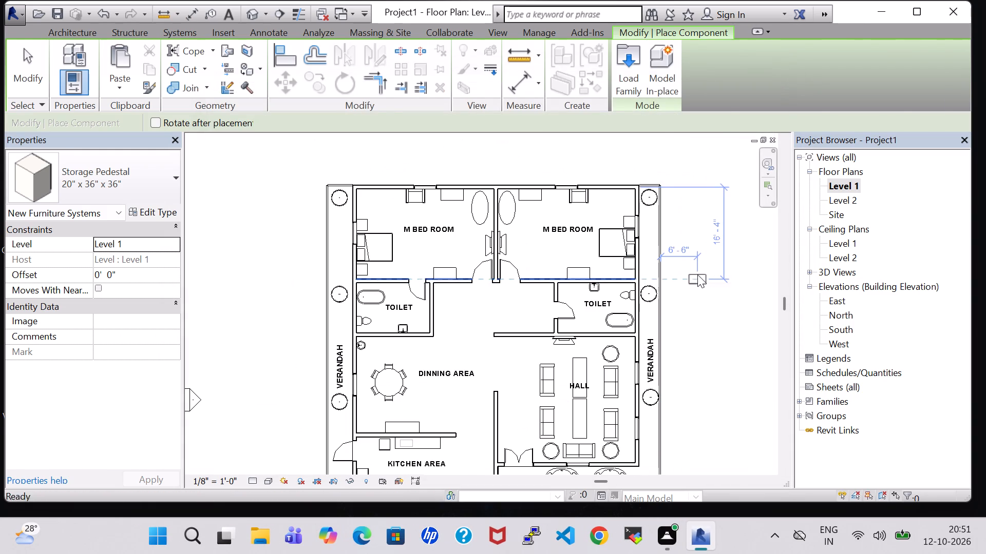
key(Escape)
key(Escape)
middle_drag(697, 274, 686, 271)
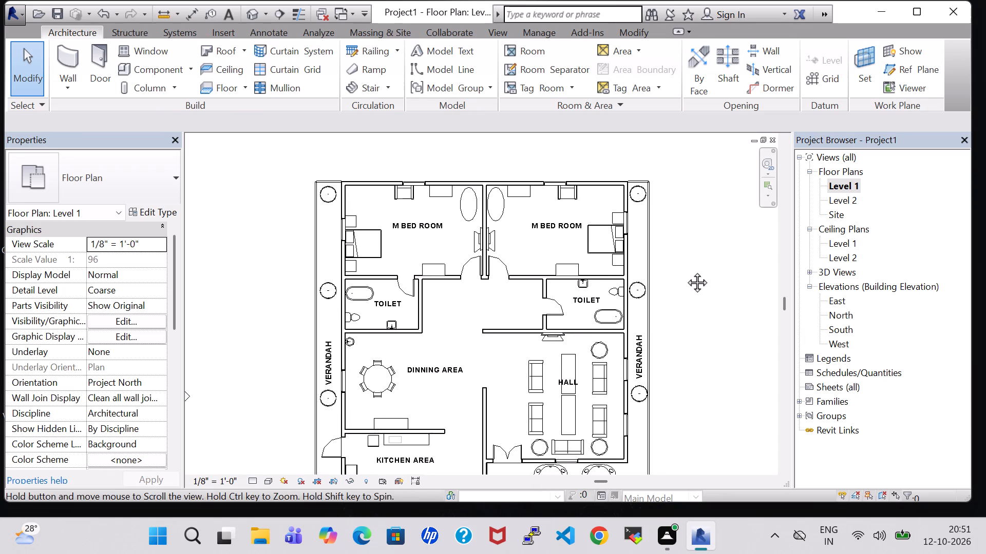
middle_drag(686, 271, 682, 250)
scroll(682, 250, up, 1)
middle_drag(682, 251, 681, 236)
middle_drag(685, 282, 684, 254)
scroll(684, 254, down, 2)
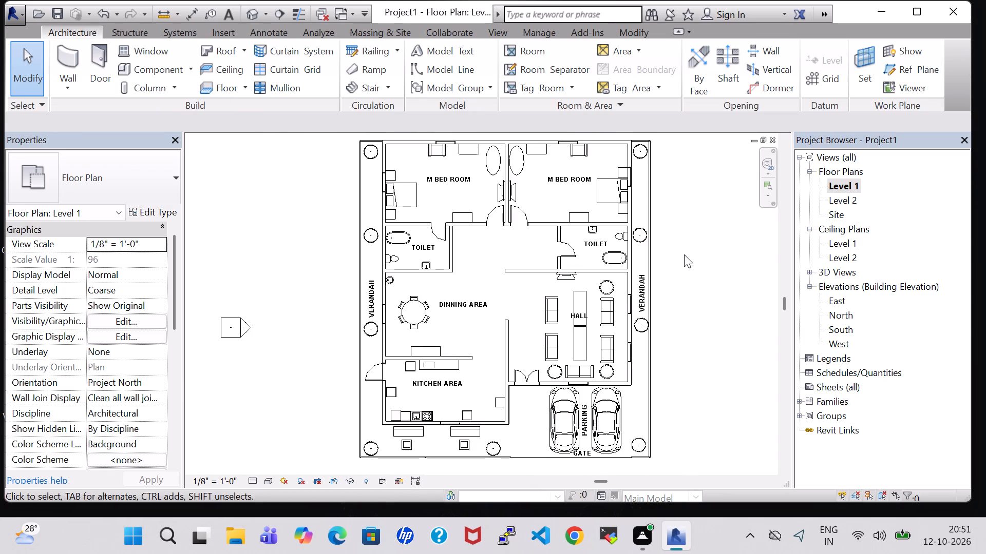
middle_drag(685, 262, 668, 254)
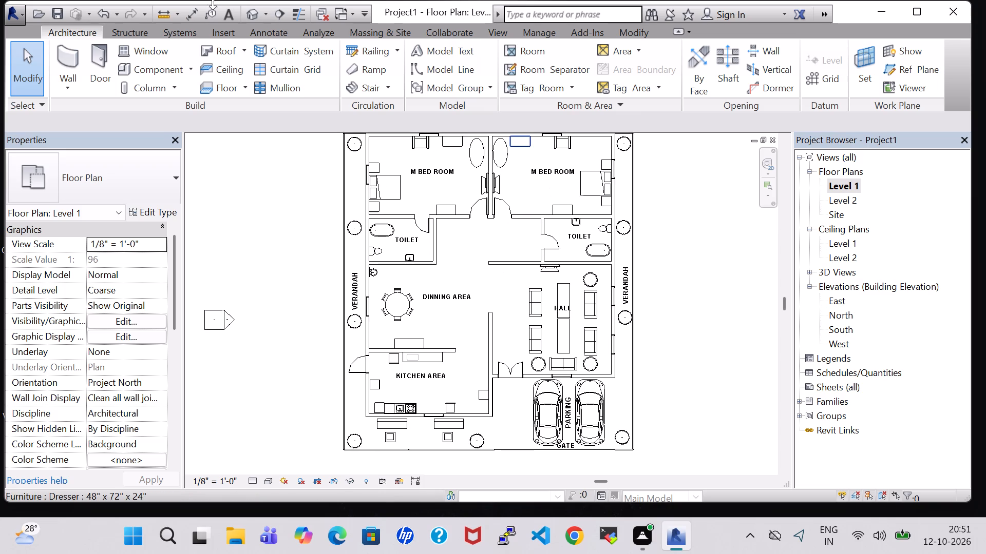
Examine the house in 3D from the front, the kitchen side and below, including the verandah railing and floor slab.
click(253, 13)
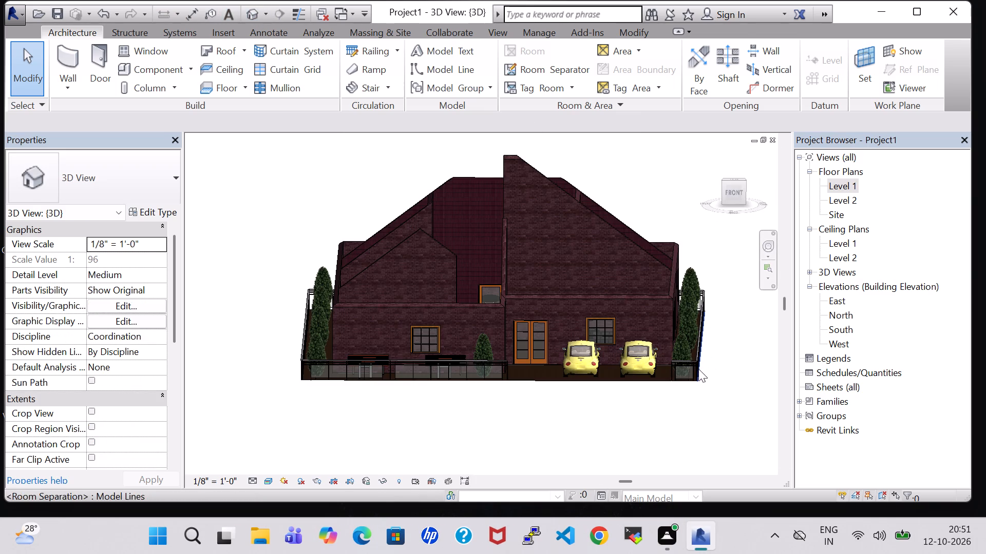
shift+middle_drag(633, 406, 636, 375)
middle_drag(629, 390, 608, 417)
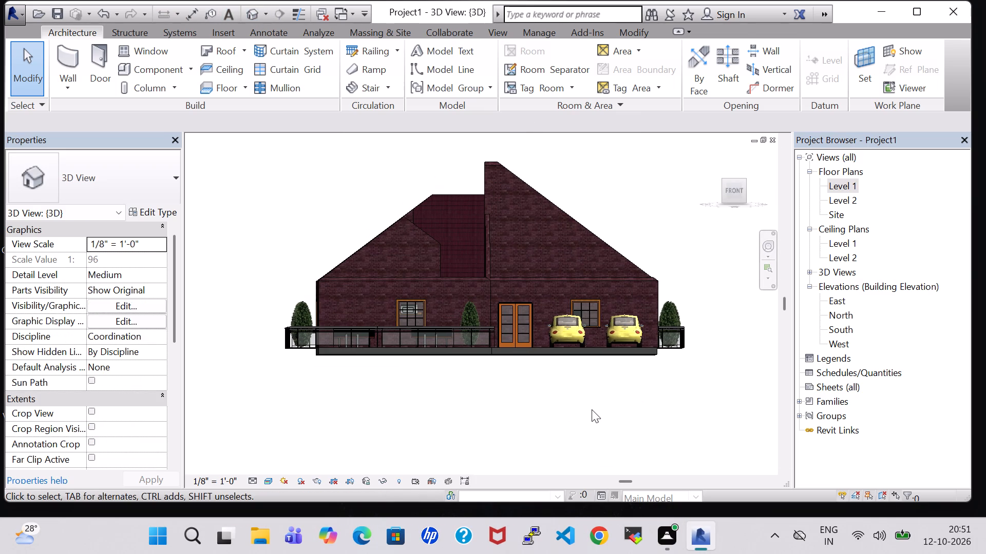
scroll(500, 408, up, 3)
middle_drag(263, 364, 265, 364)
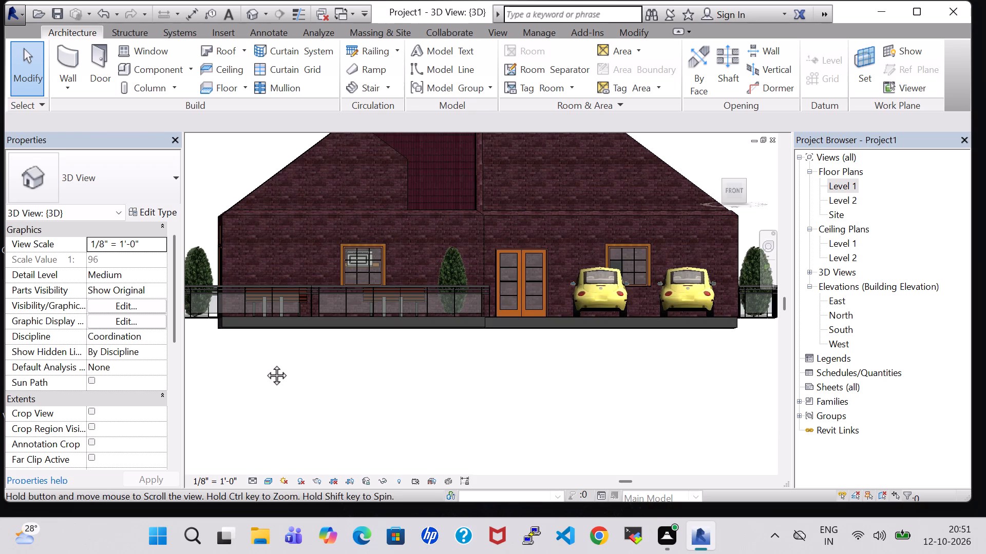
middle_drag(265, 364, 422, 409)
shift+middle_drag(418, 406, 471, 424)
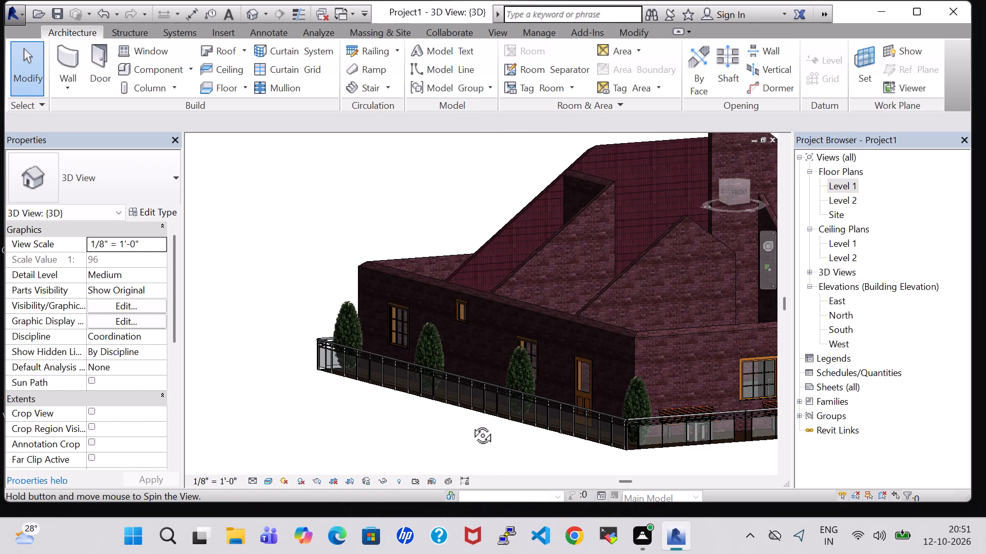
shift+middle_drag(471, 424, 496, 327)
scroll(486, 371, up, 1)
shift+middle_drag(486, 383, 410, 433)
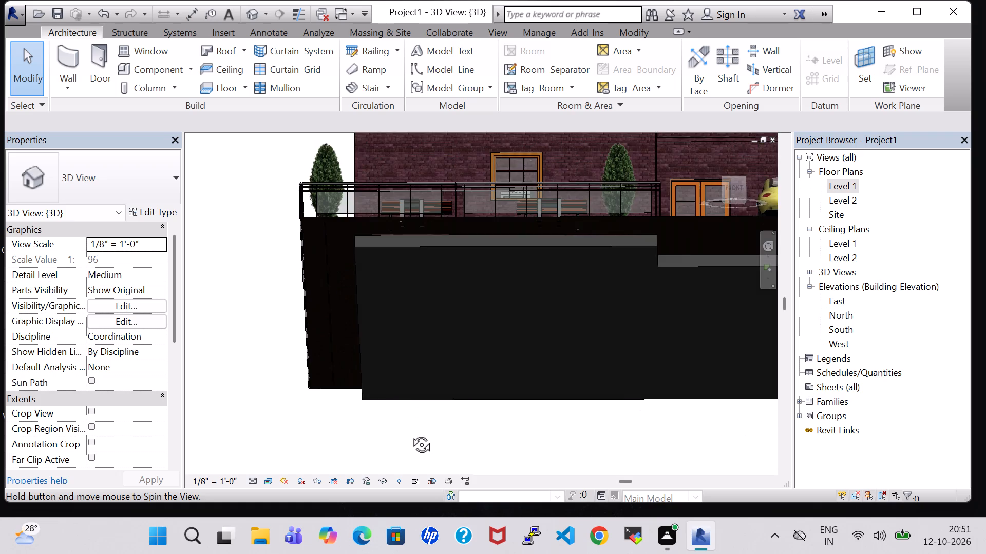
shift+middle_drag(410, 433, 411, 457)
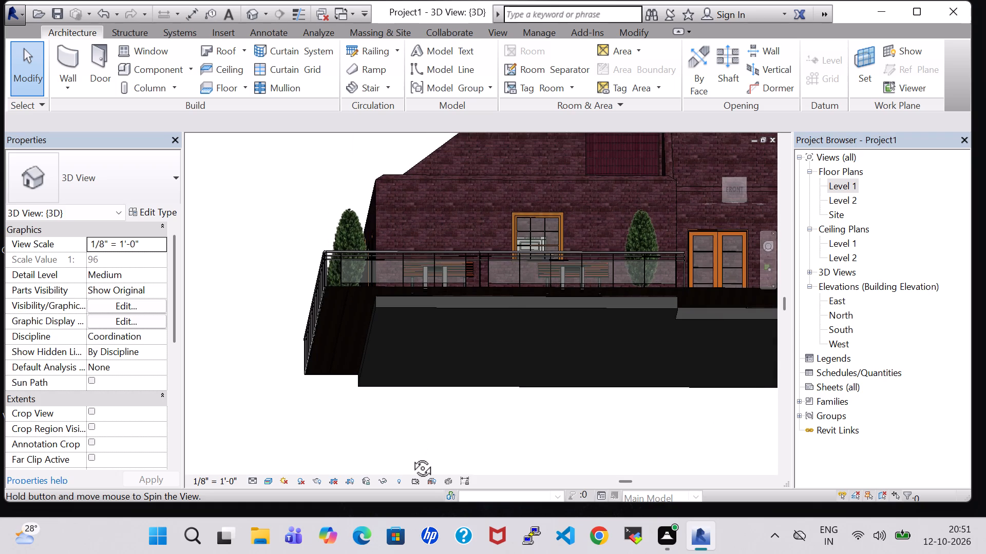
shift+middle_drag(535, 418, 518, 437)
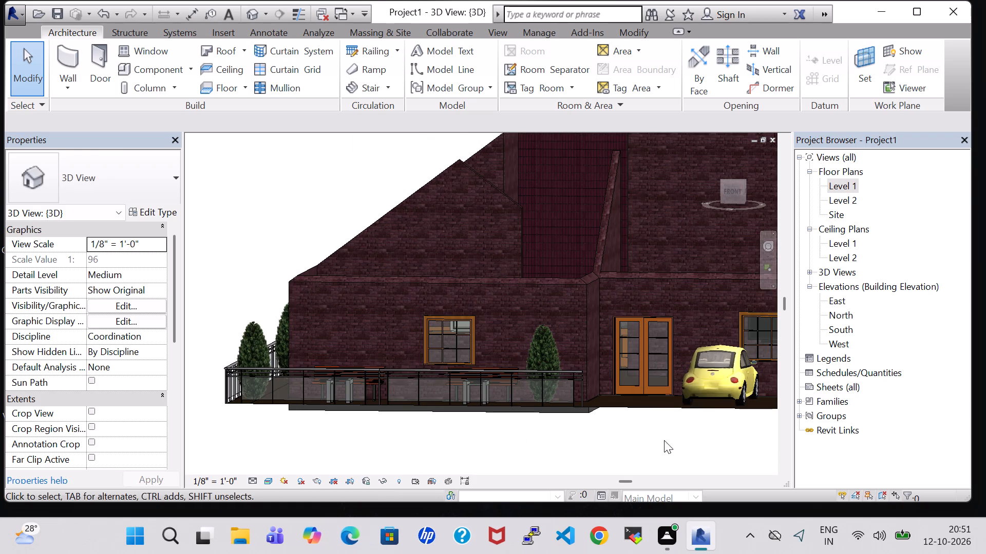
Edit the Generic - 12" floor boundary, extending both side edges outward to the outer edges of the side verandahs.
middle_drag(664, 440, 633, 359)
shift+middle_drag(636, 368, 639, 342)
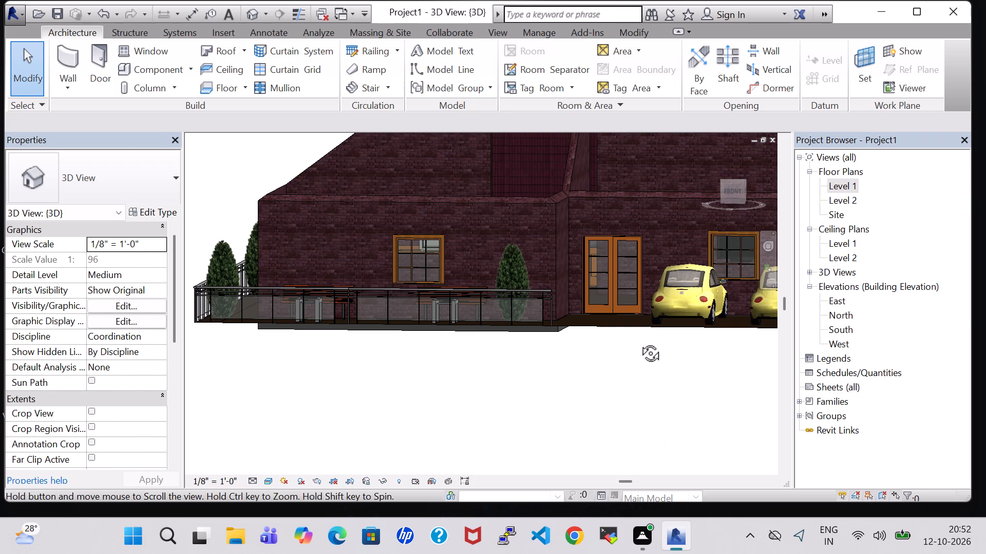
shift+middle_drag(639, 342, 638, 301)
shift+middle_drag(641, 354, 652, 391)
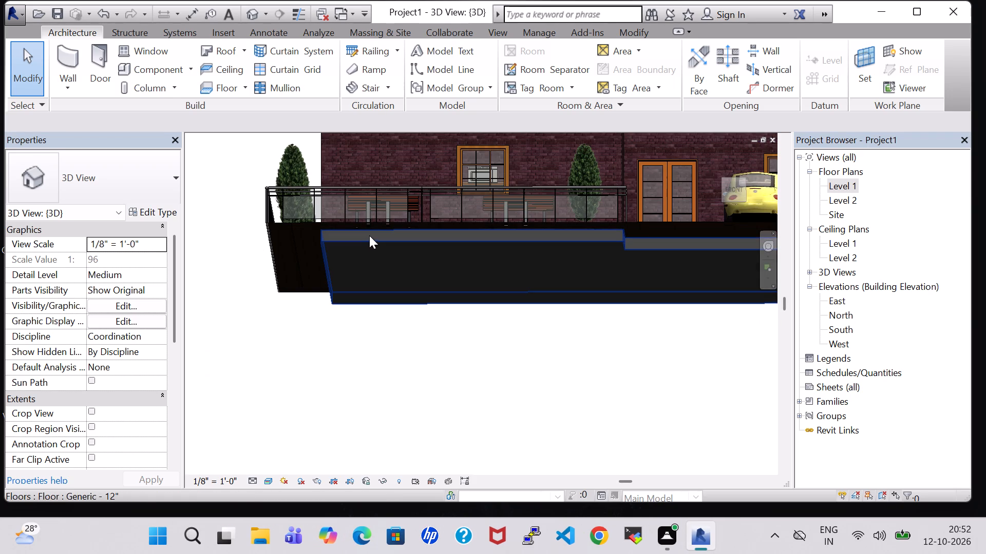
double_click(369, 235)
drag(323, 246, 273, 251)
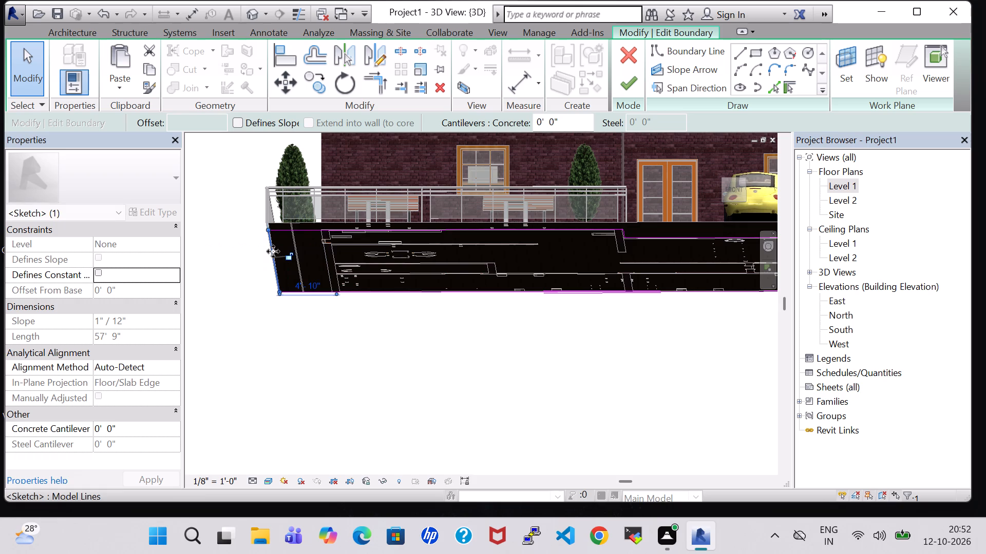
middle_drag(578, 335, 371, 343)
middle_drag(555, 344, 439, 350)
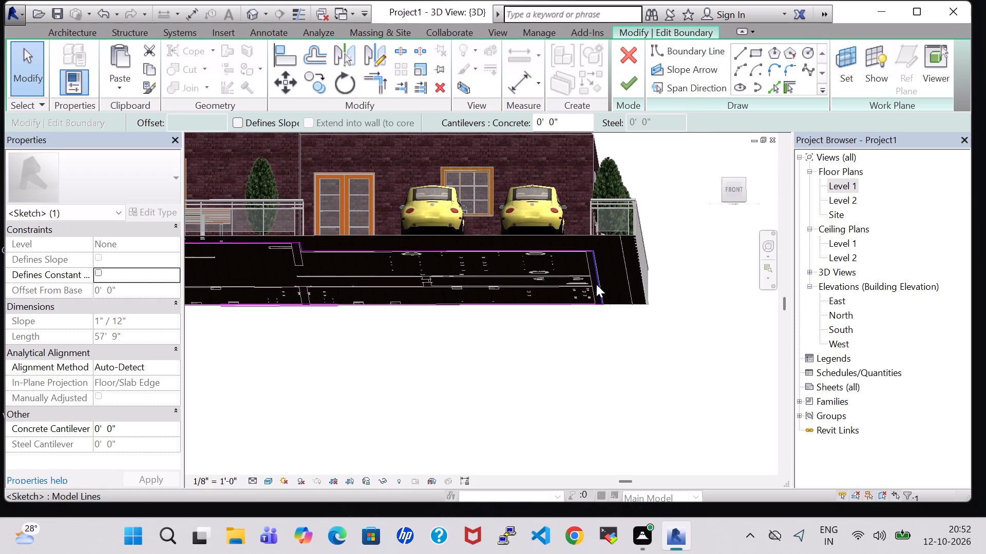
drag(600, 285, 644, 286)
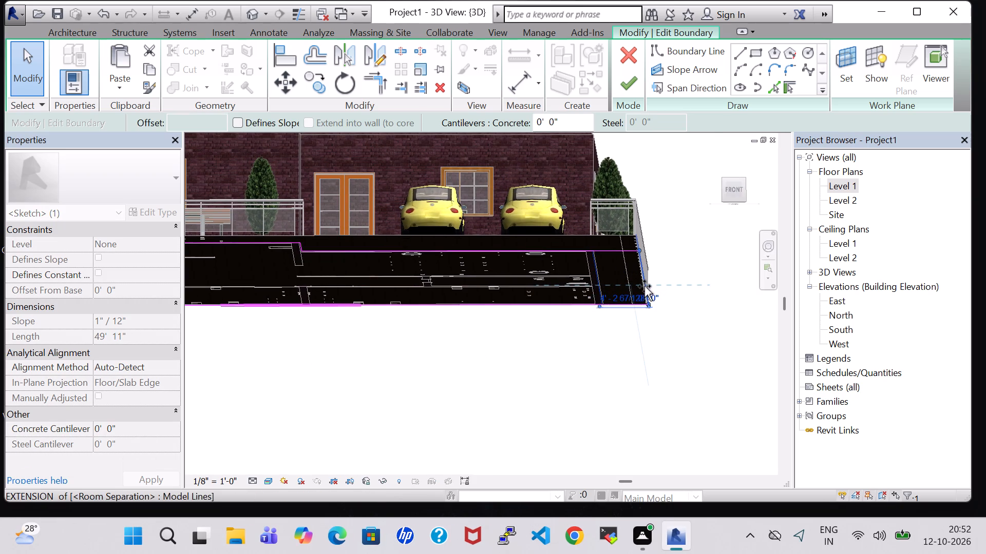
drag(644, 286, 641, 287)
click(641, 95)
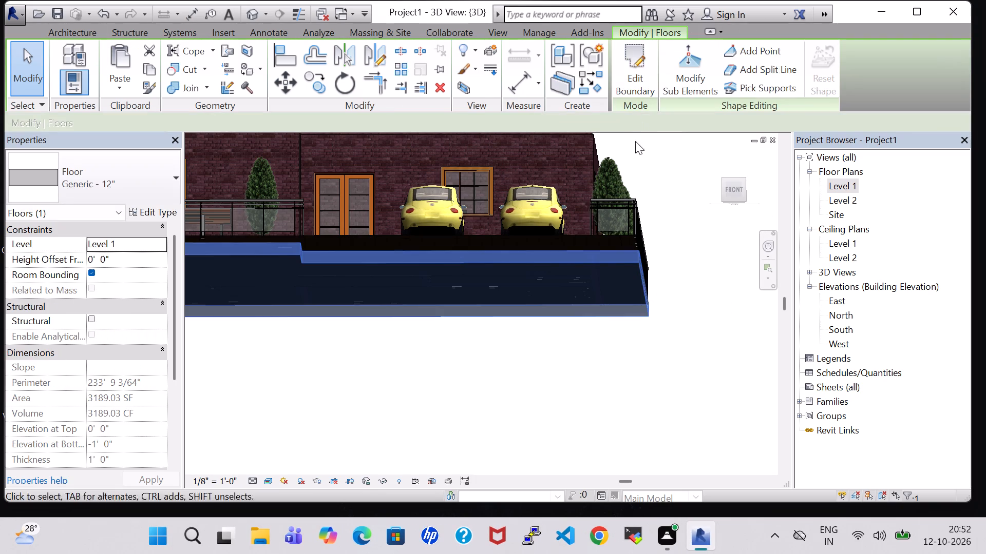
click(619, 367)
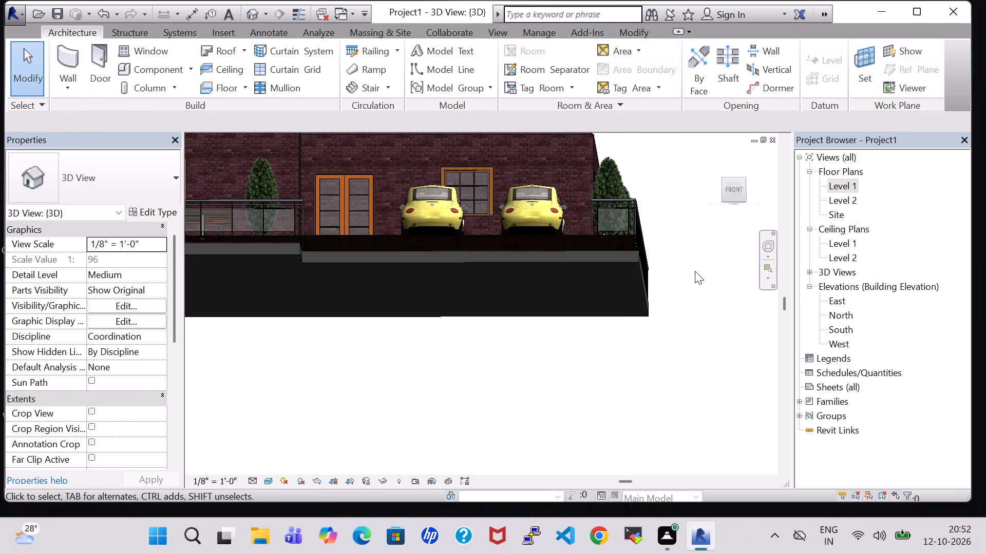
Examine the extended floor slab in 3D from the front, the sides and below, including its fit under the verandahs and parking.
shift+middle_drag(691, 267, 693, 332)
middle_drag(691, 337, 723, 289)
shift+middle_drag(427, 429, 461, 430)
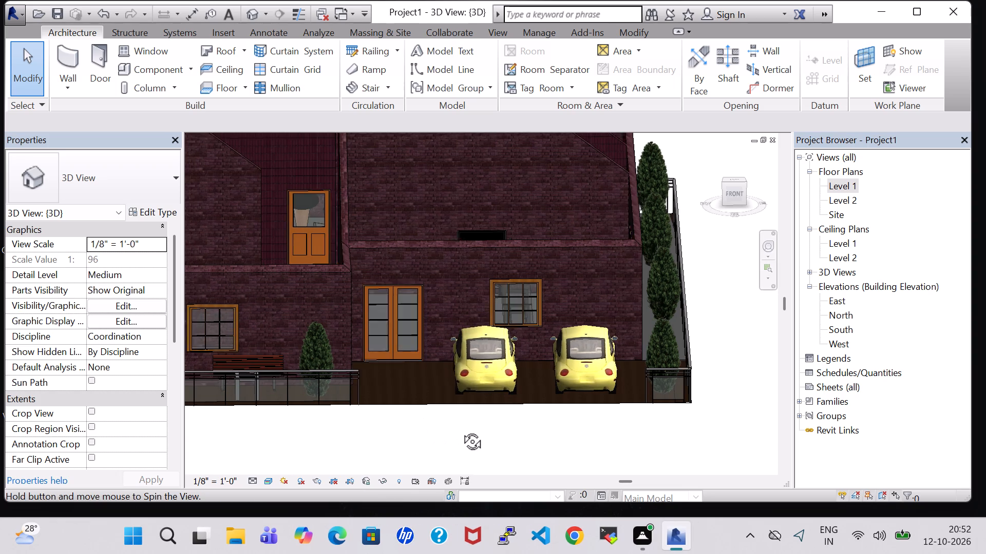
shift+middle_drag(461, 430, 559, 430)
middle_drag(674, 414, 664, 412)
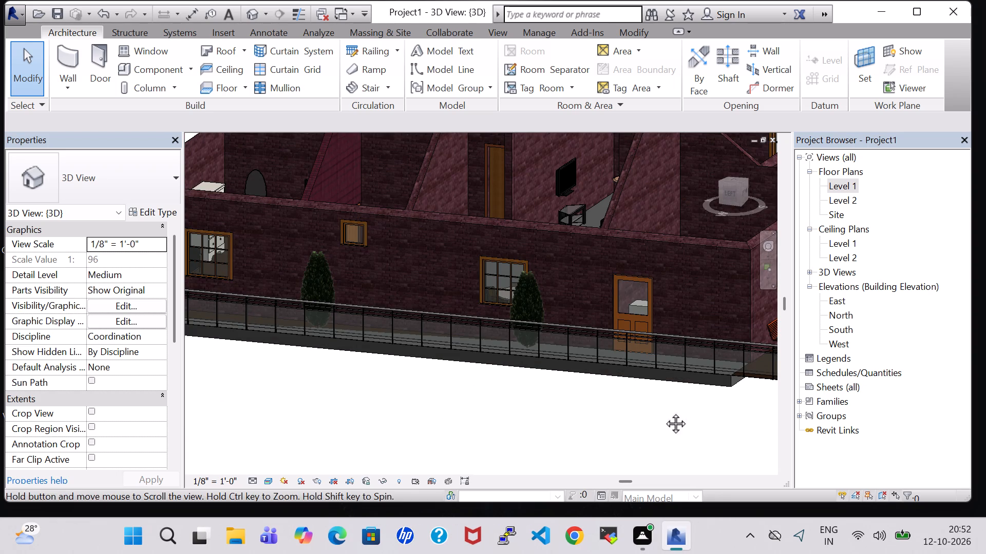
middle_drag(664, 412, 498, 296)
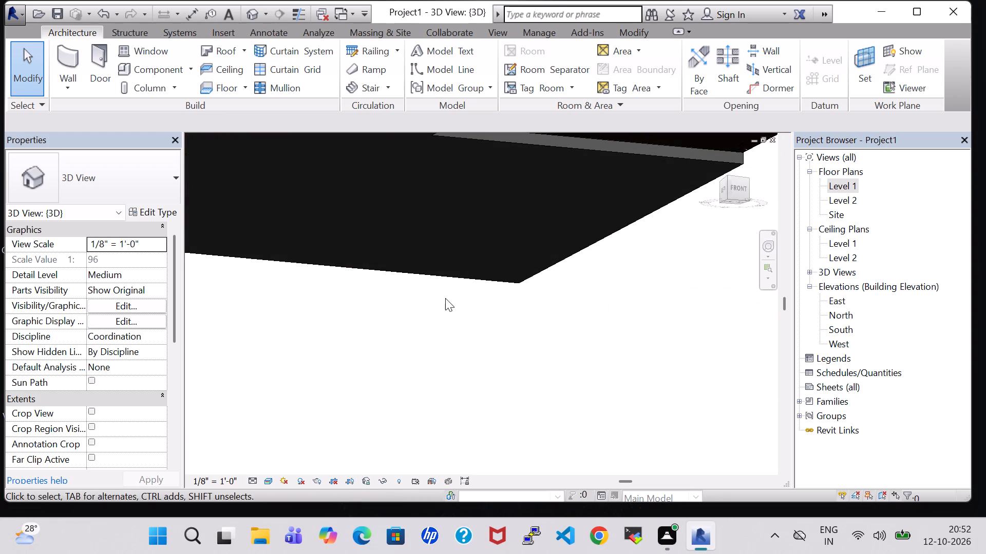
middle_drag(444, 299, 451, 350)
shift+middle_drag(643, 350, 564, 288)
middle_drag(455, 271, 667, 410)
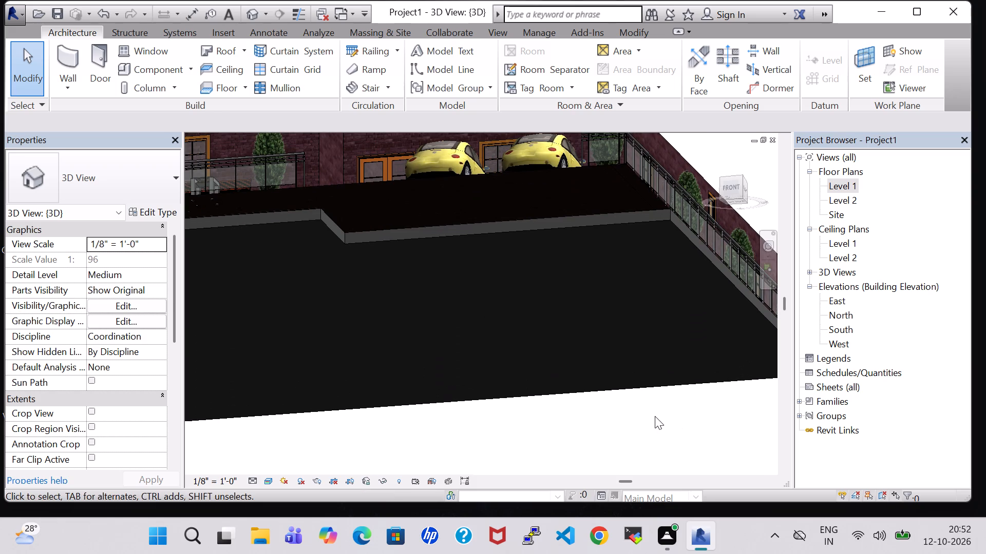
shift+middle_drag(655, 416, 657, 459)
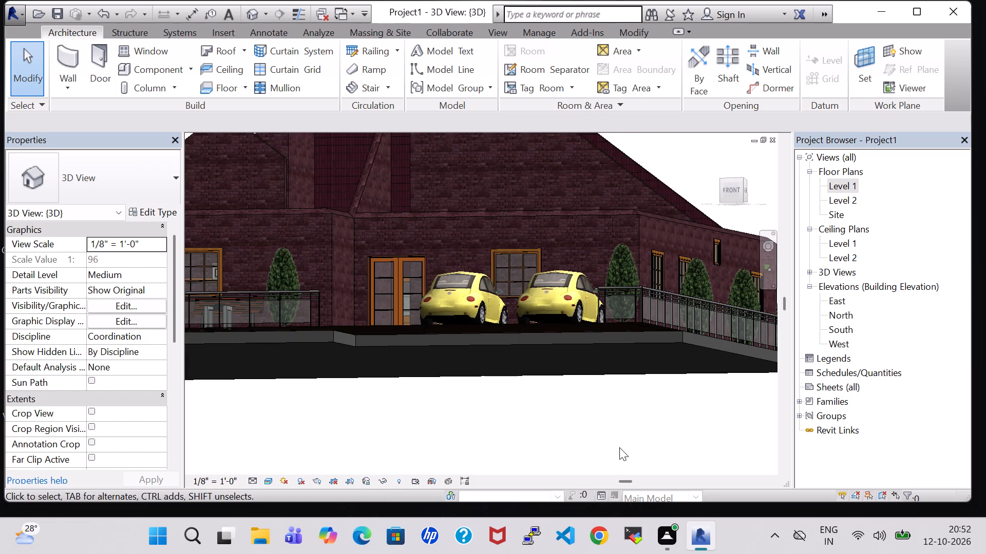
middle_drag(523, 424, 700, 435)
middle_drag(487, 424, 509, 403)
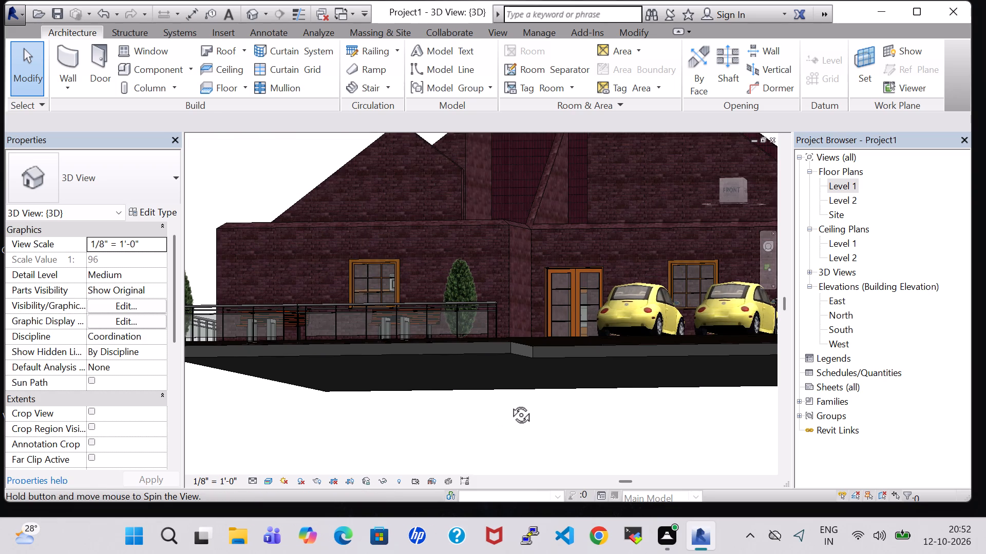
middle_drag(509, 403, 532, 348)
middle_drag(680, 302, 635, 359)
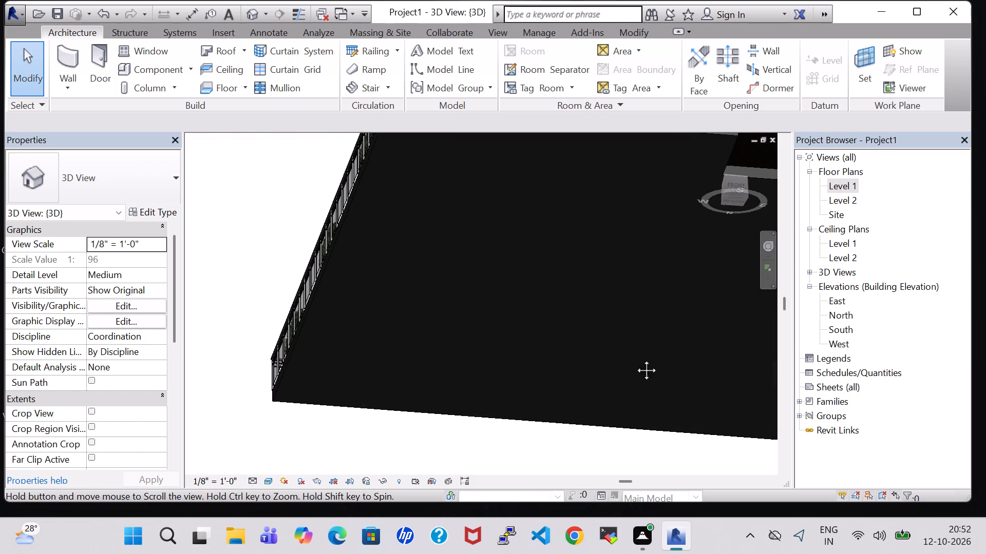
middle_drag(635, 359, 592, 388)
shift+middle_drag(558, 313, 558, 333)
shift+scroll(558, 313, down, 1)
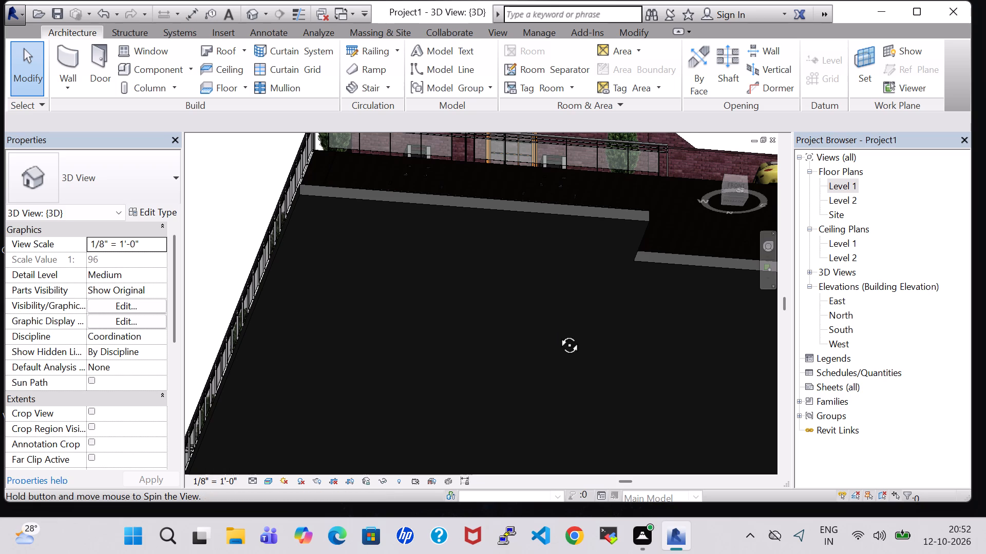
shift+middle_drag(558, 333, 552, 410)
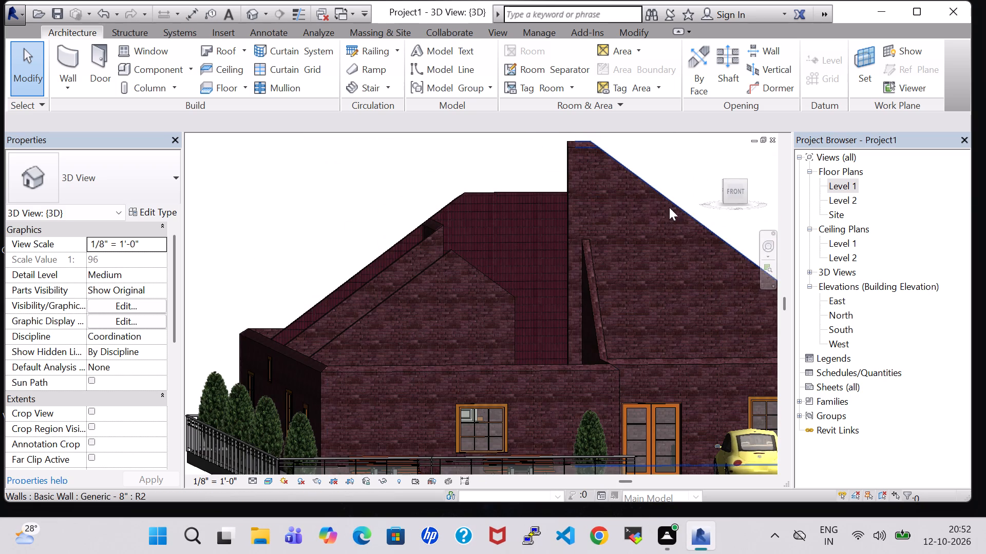
scroll(690, 175, down, 4)
shift+middle_drag(683, 389, 653, 390)
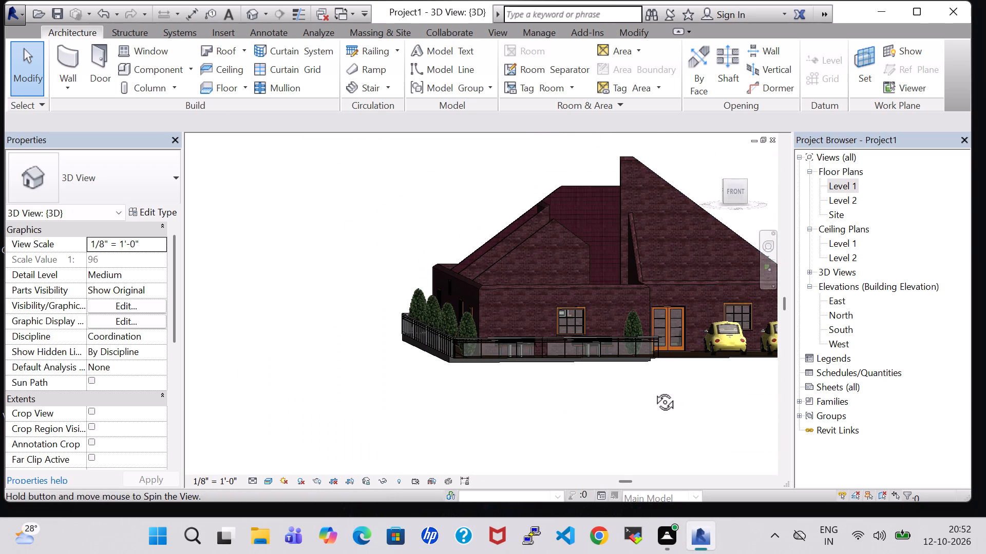
shift+middle_drag(653, 390, 672, 437)
middle_drag(633, 182, 500, 177)
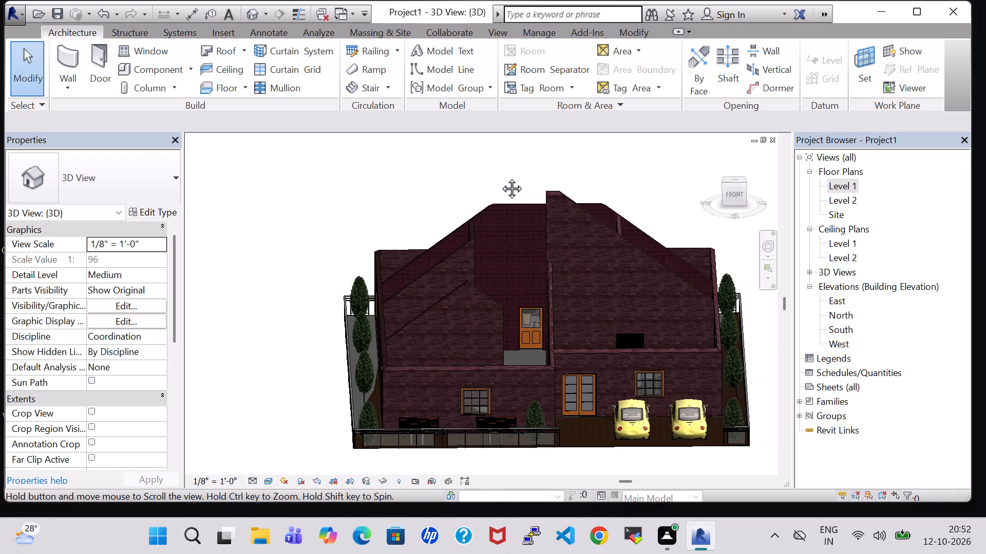
middle_drag(500, 177, 480, 172)
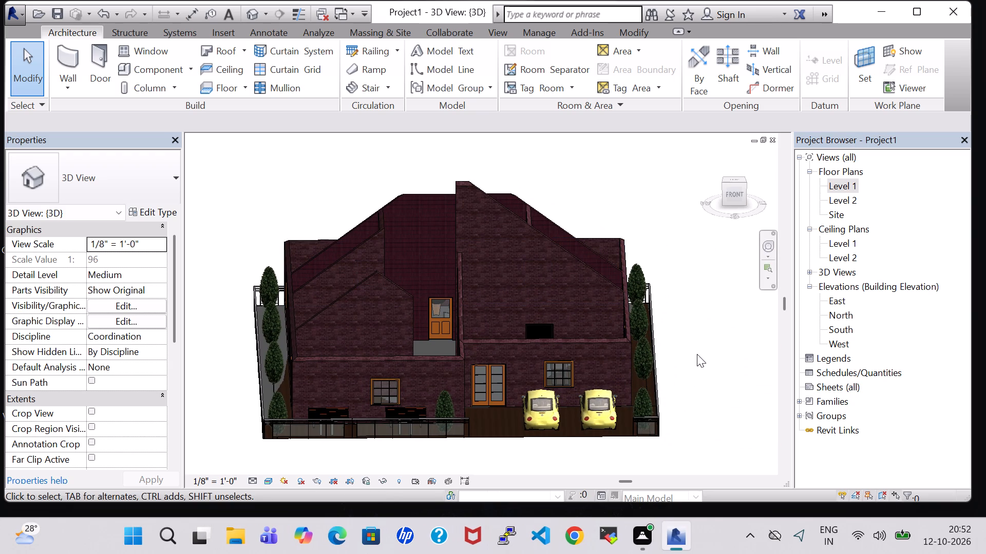
shift+middle_drag(697, 354, 697, 321)
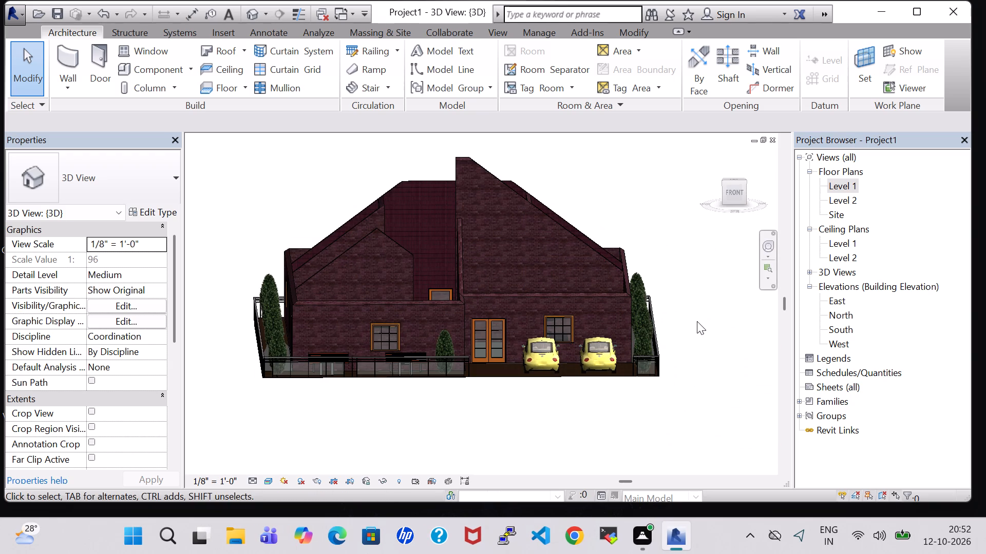
click(689, 312)
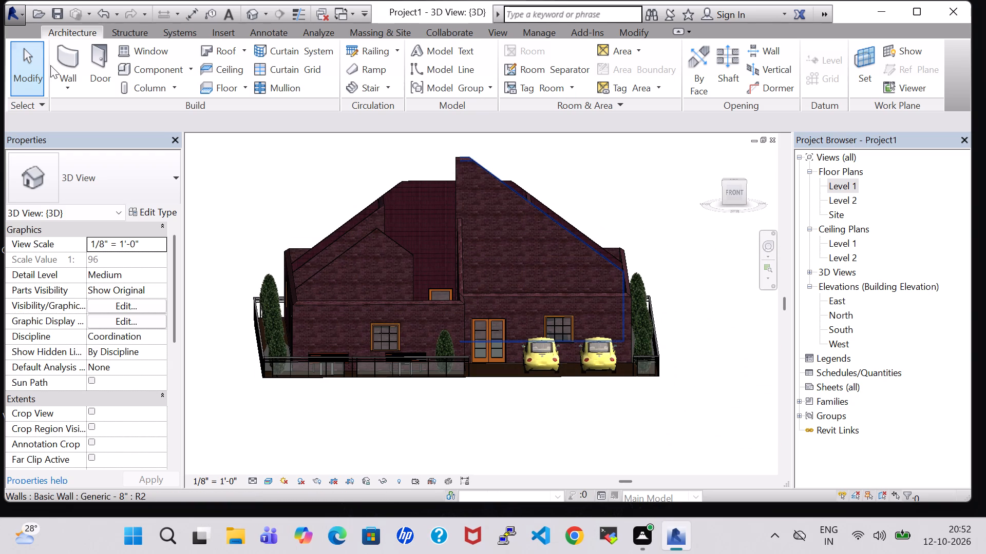
Save the project as Project33 in the work folder on the Desktop.
click(11, 7)
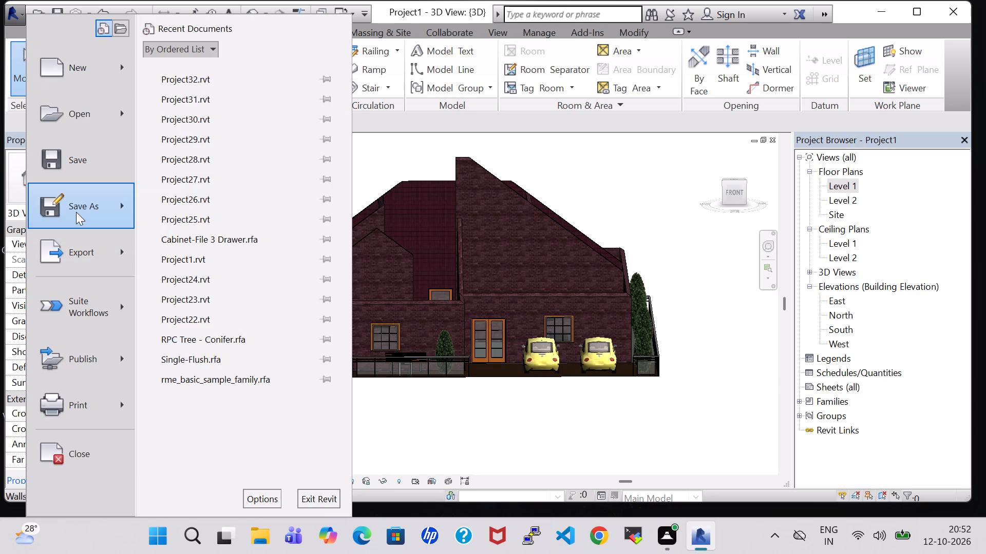
click(241, 109)
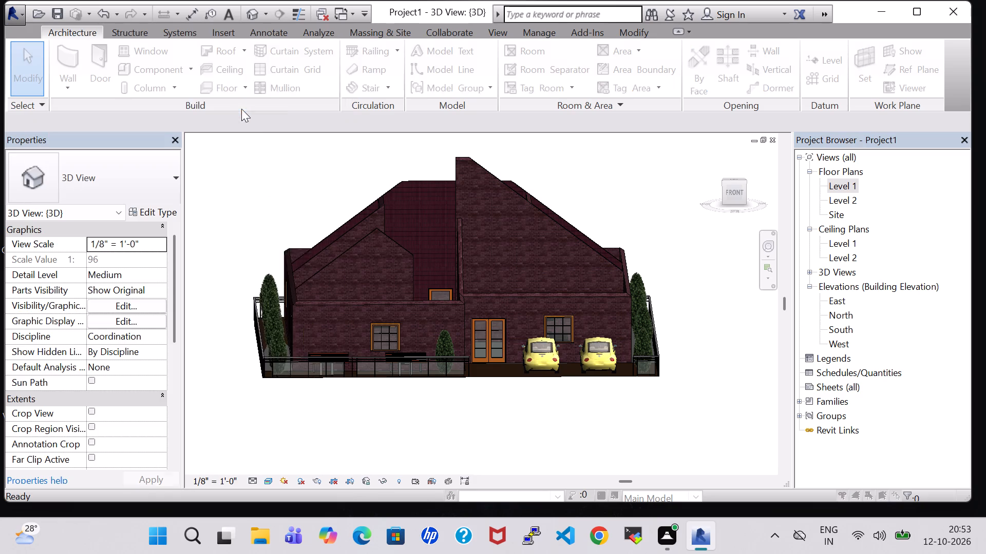
click(412, 377)
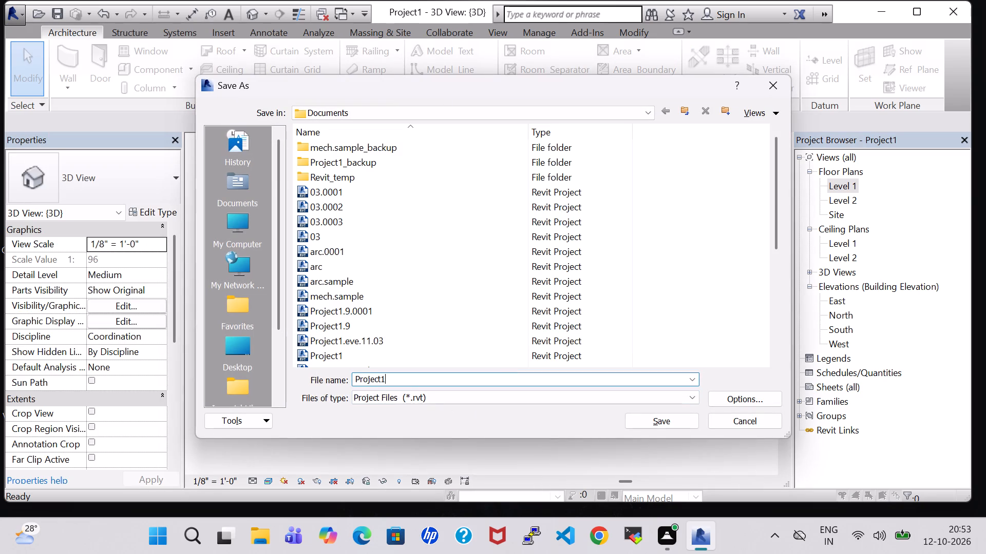
key(BackSpace)
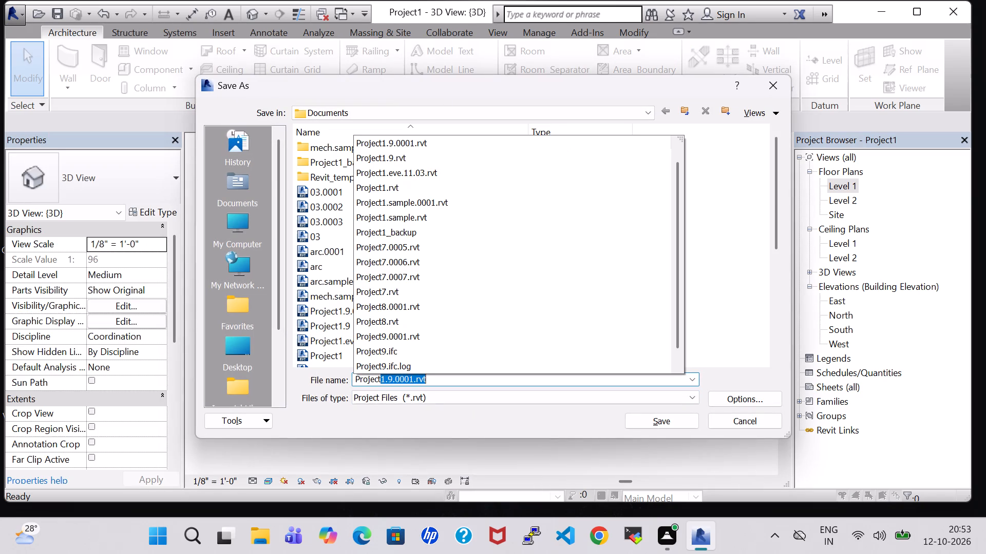
double_click(245, 349)
scroll(385, 218, down, 4)
double_click(329, 250)
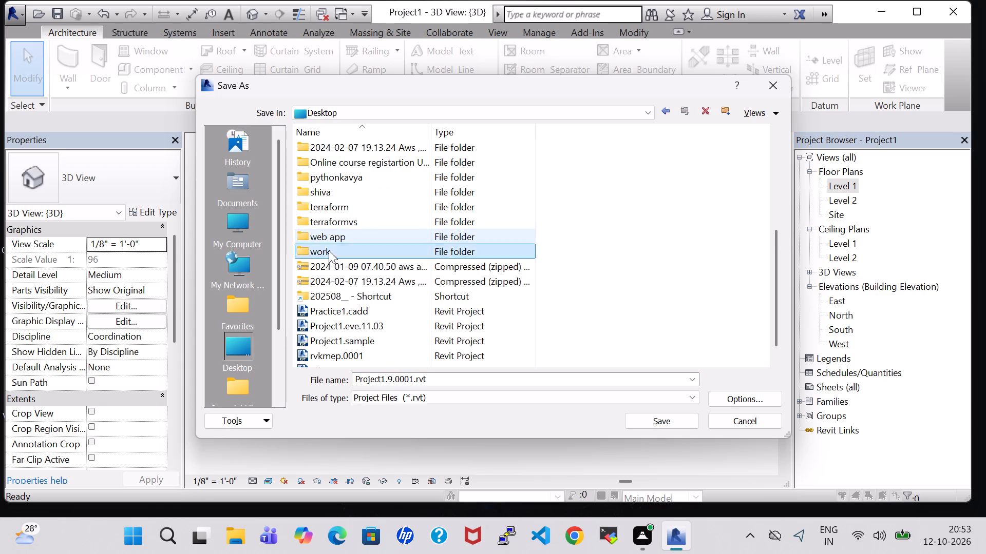
scroll(355, 241, down, 20)
scroll(355, 241, down, 15)
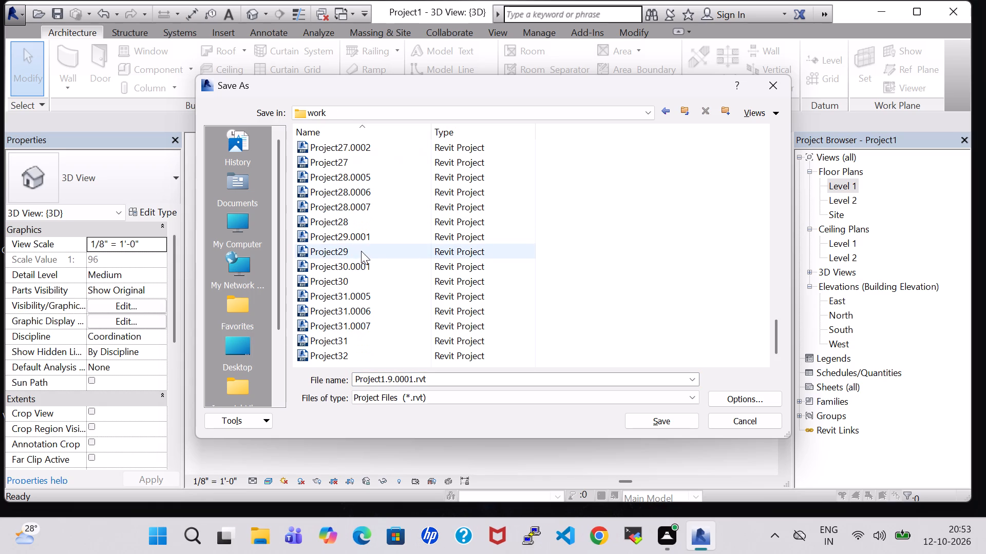
scroll(361, 251, down, 2)
click(441, 379)
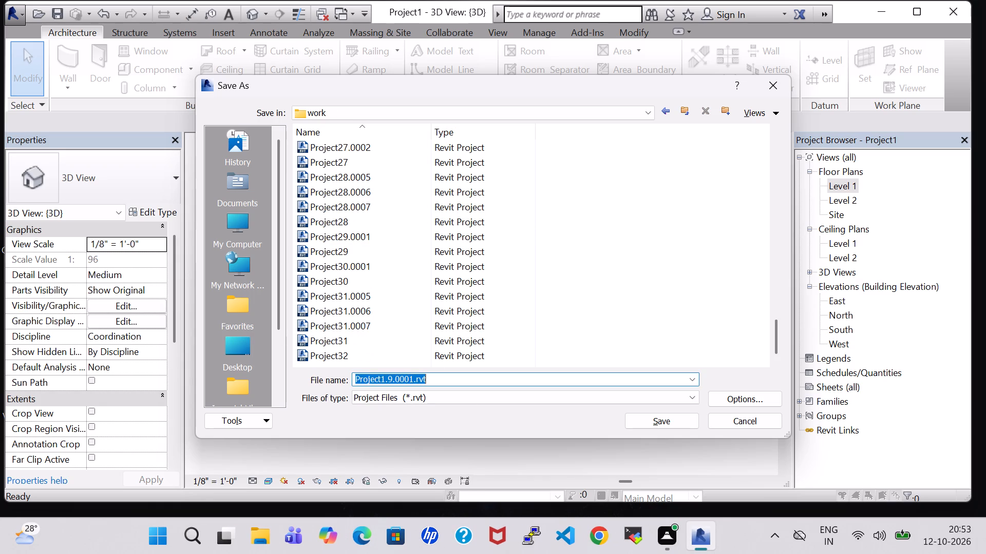
click(441, 379)
key(BackSpace)
key(BackSpace)
key(BackSpace)
key(BackSpace)
key(BackSpace)
key(BackSpace)
key(BackSpace)
key(BackSpace)
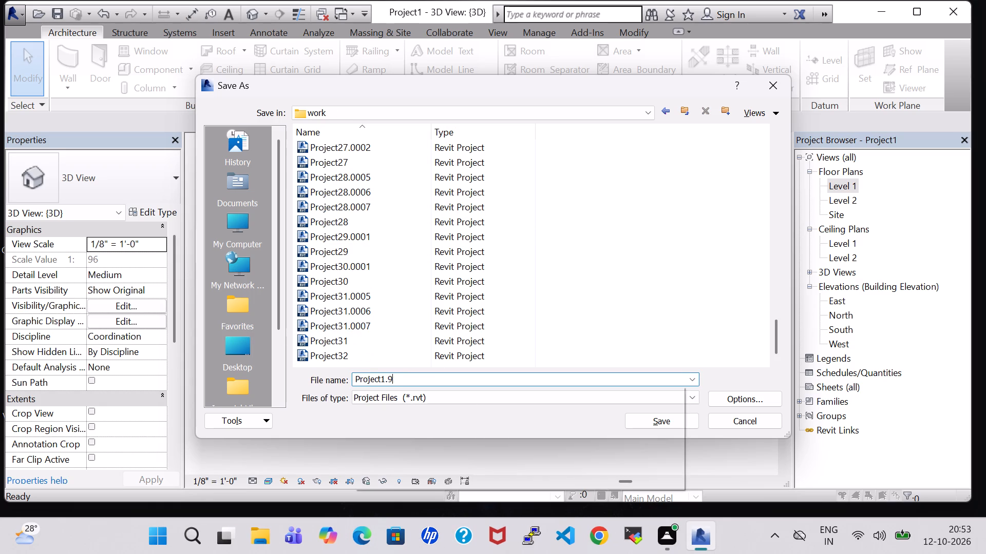
key(BackSpace)
key(BackSpace)
text(33)
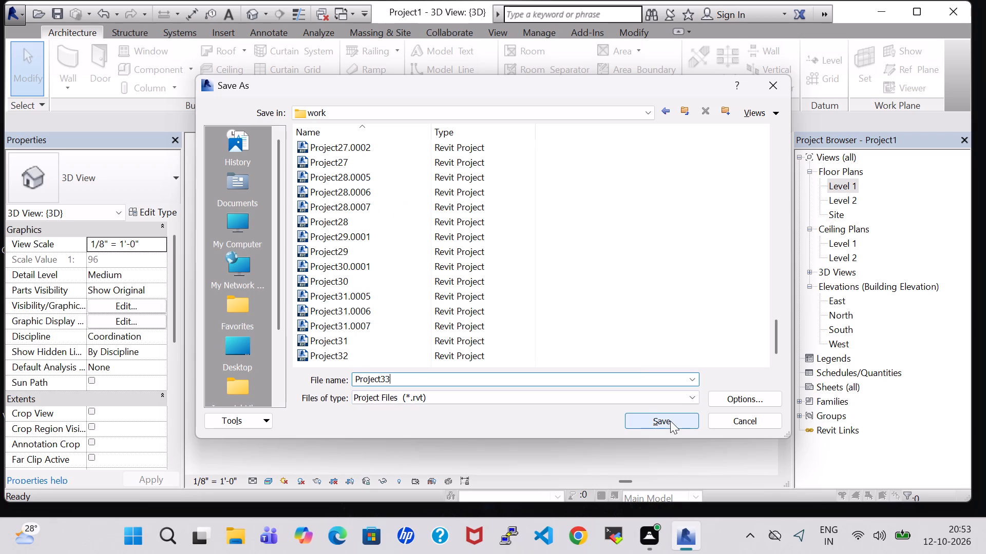
click(670, 421)
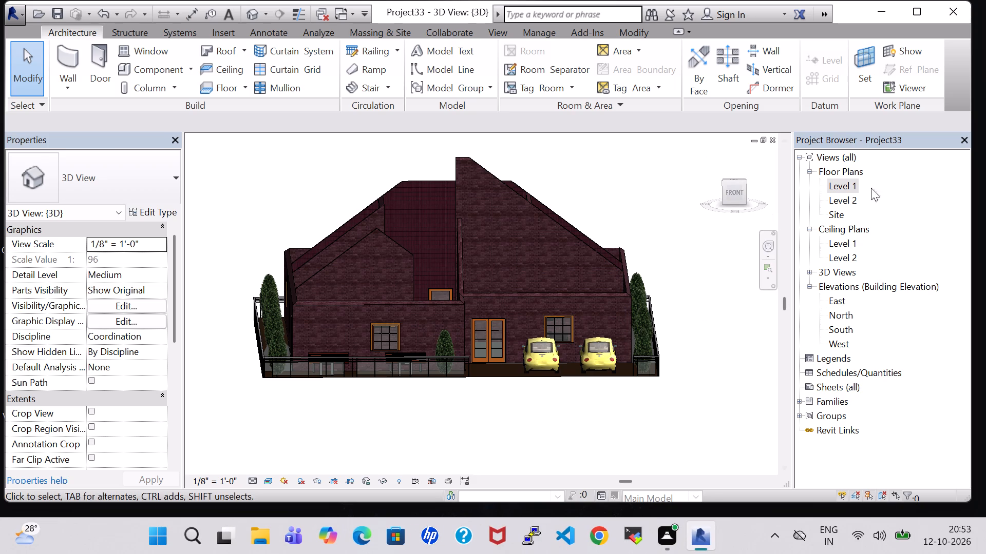
Turn on the Roofs category in the 3D view's visibility/graphic overrides.
text(VV)
scroll(560, 0, down, 2)
click(395, 185)
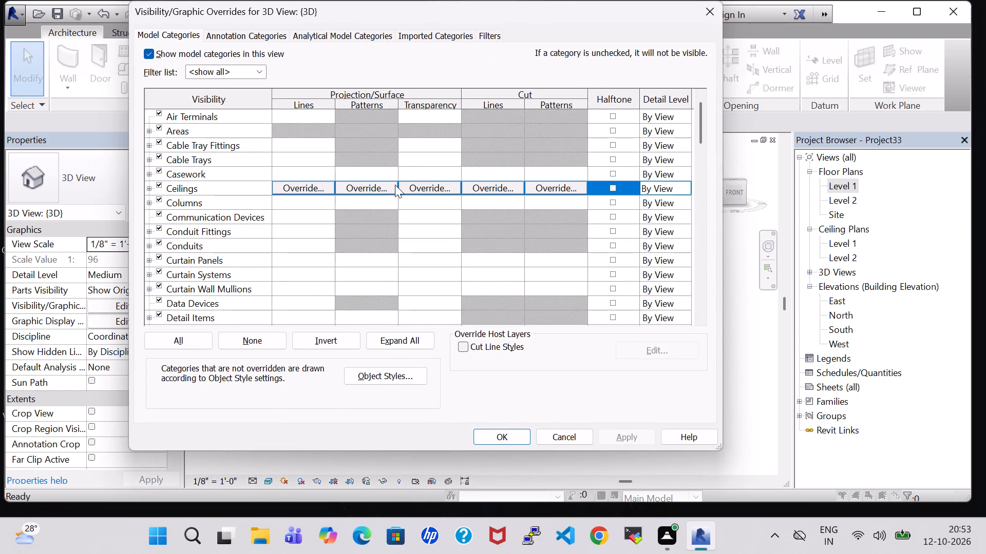
key(r)
scroll(233, 196, down, 5)
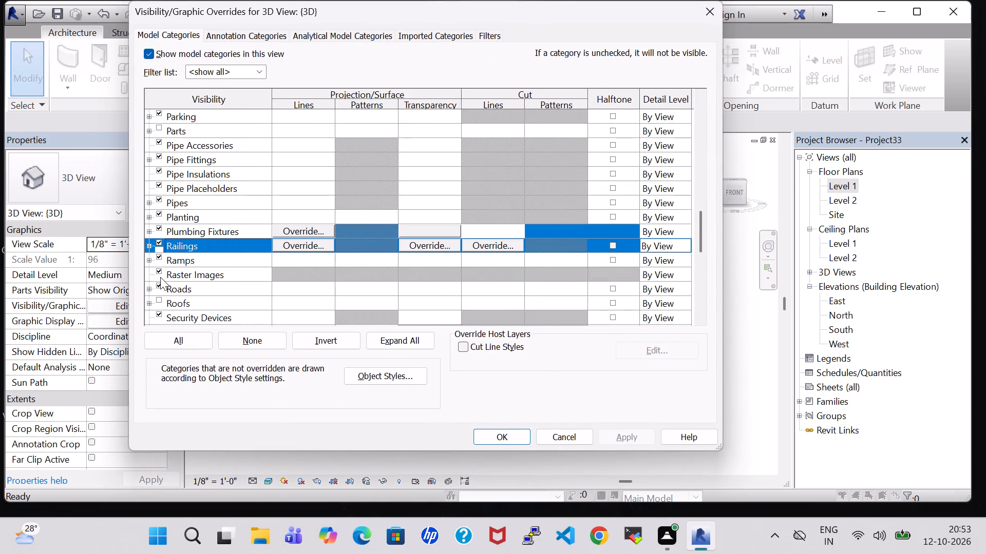
click(161, 285)
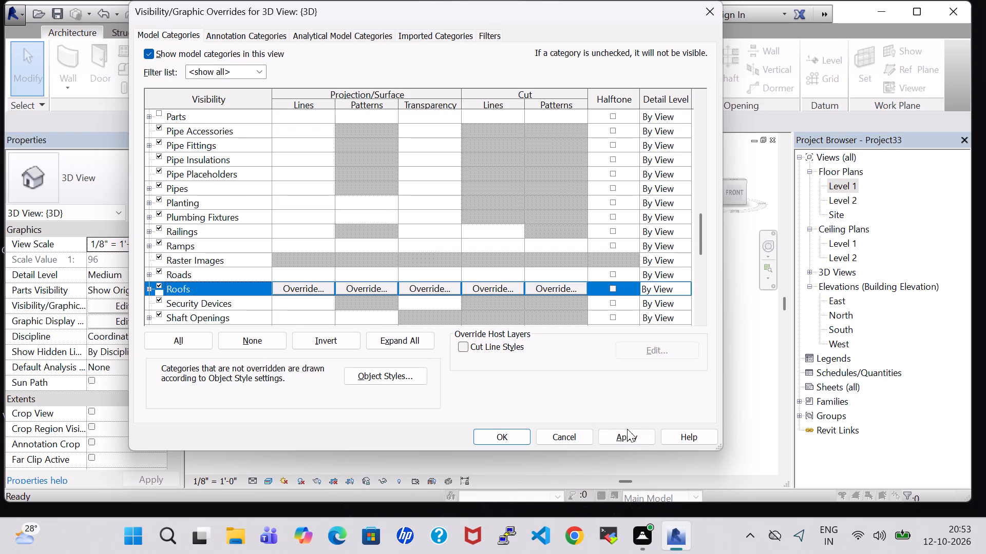
click(634, 432)
click(513, 434)
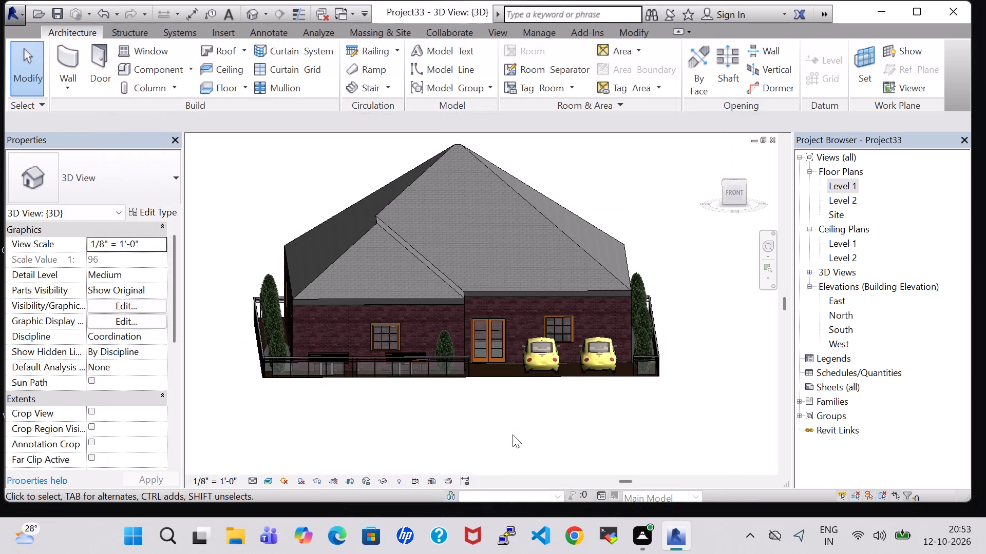
Save the project as Project33 in the work folder, replacing the existing file, and save it once more.
click(26, 9)
click(24, 11)
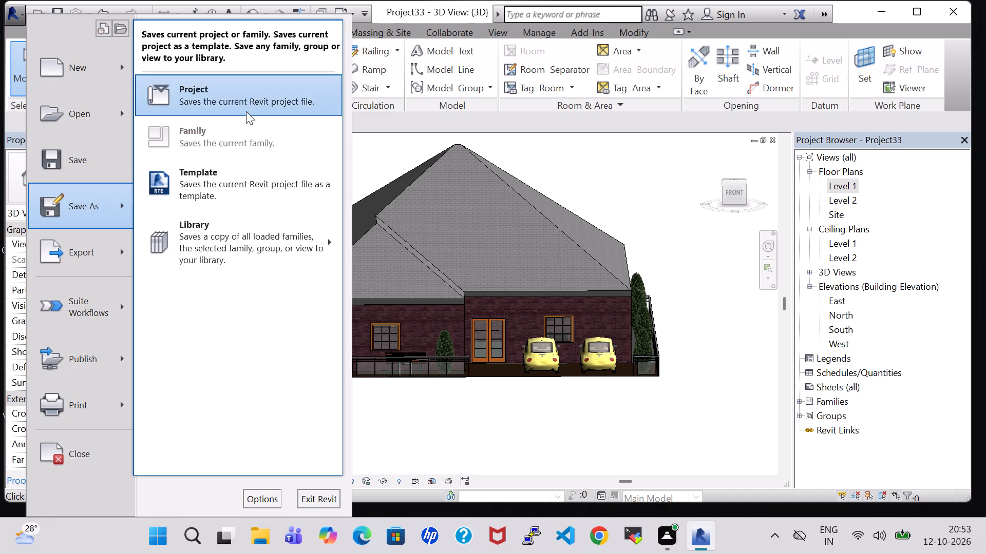
click(246, 111)
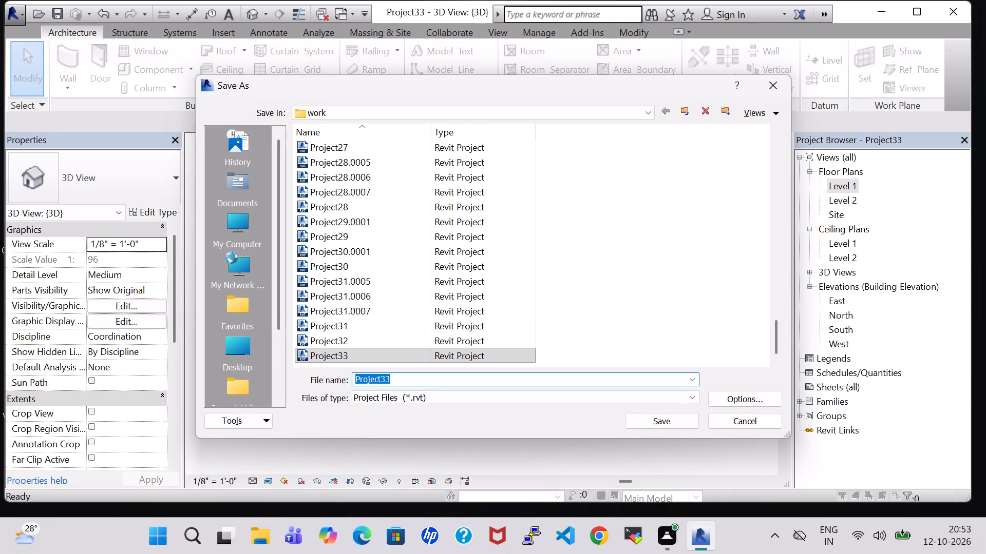
click(405, 382)
click(645, 422)
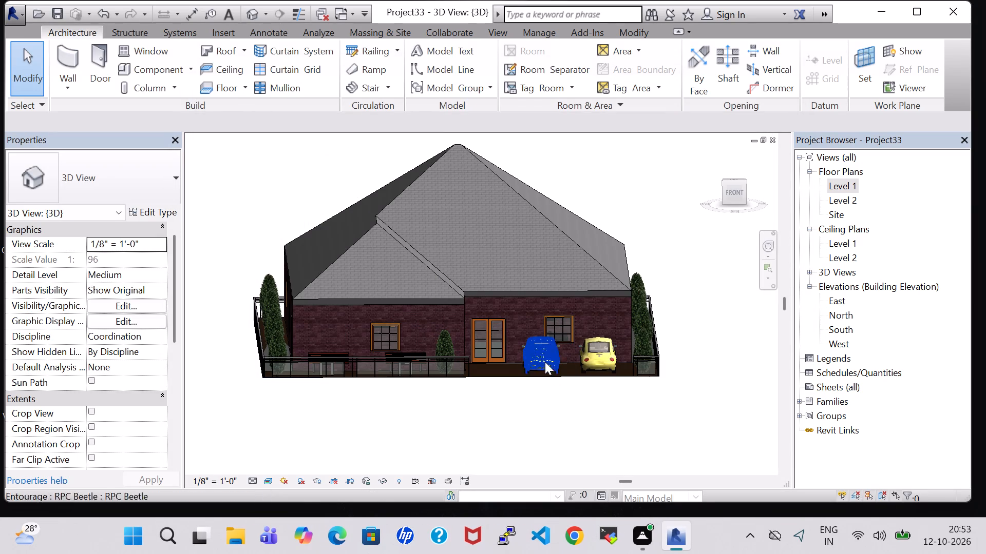
click(14, 14)
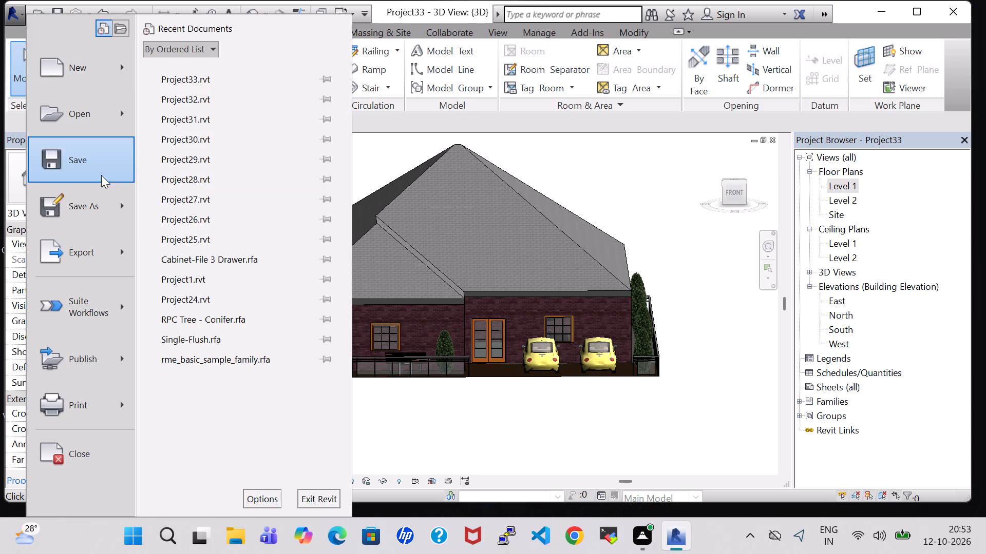
click(99, 165)
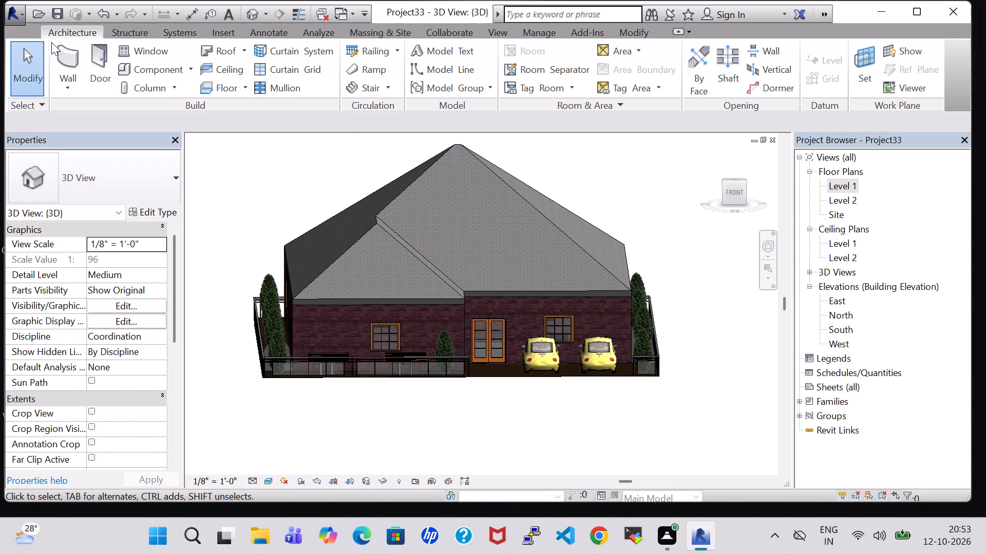
Export the model as an IFC 2x3 file named Project33 in the work folder.
click(13, 11)
click(99, 243)
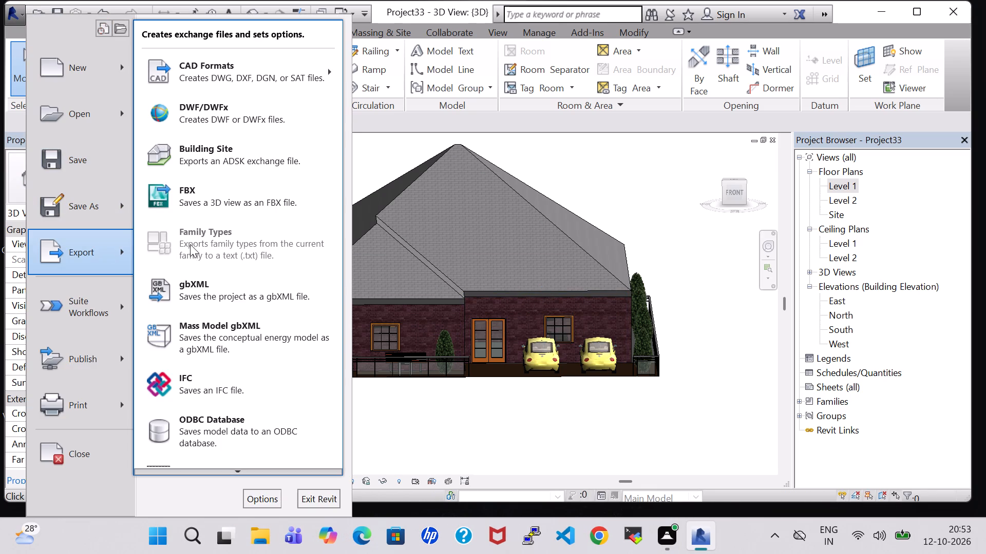
click(199, 378)
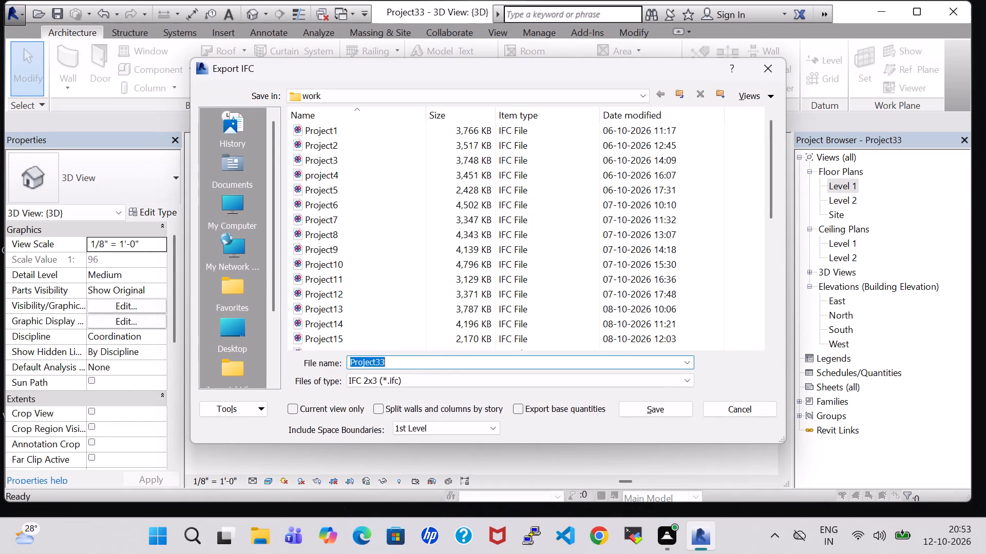
click(683, 406)
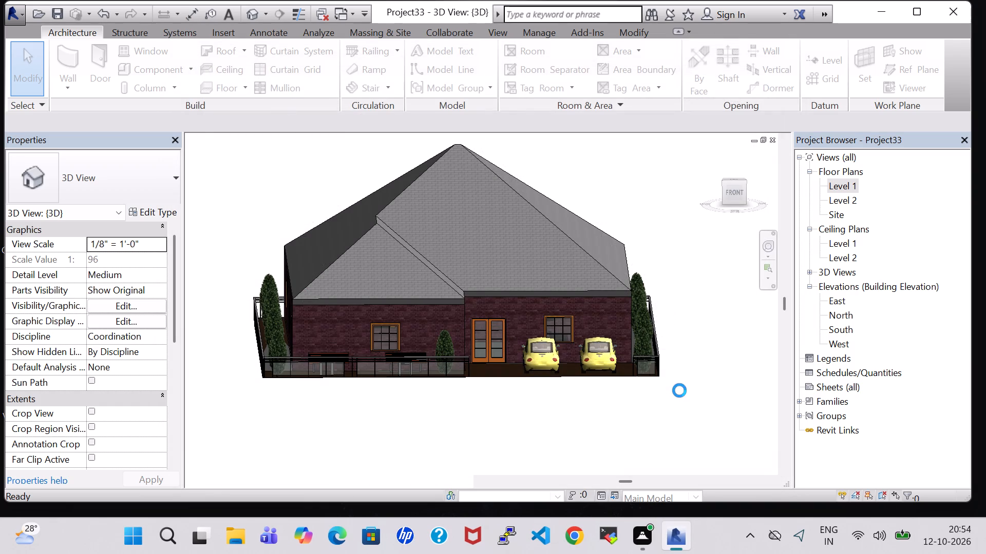
Open the Level 1 floor plan.
double_click(843, 189)
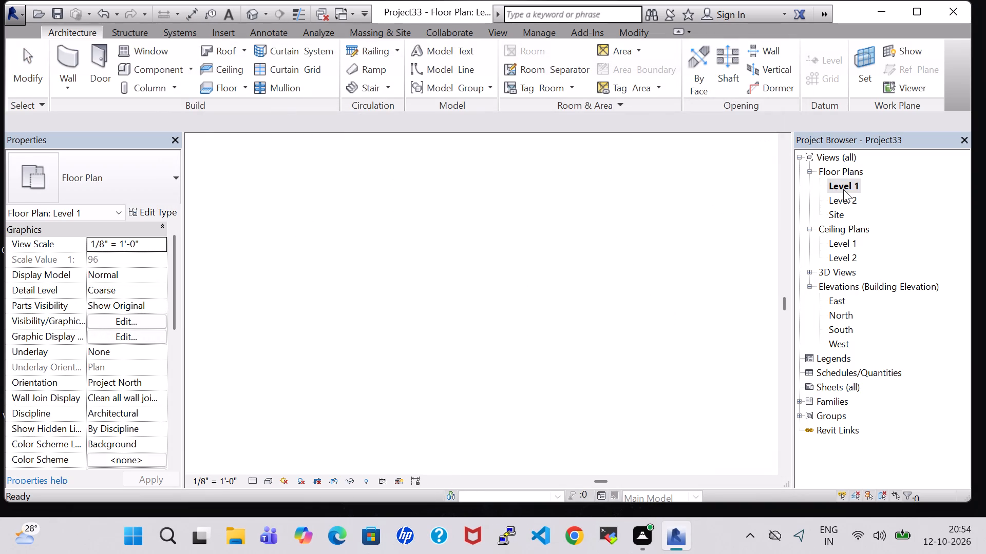
middle_drag(643, 261, 643, 293)
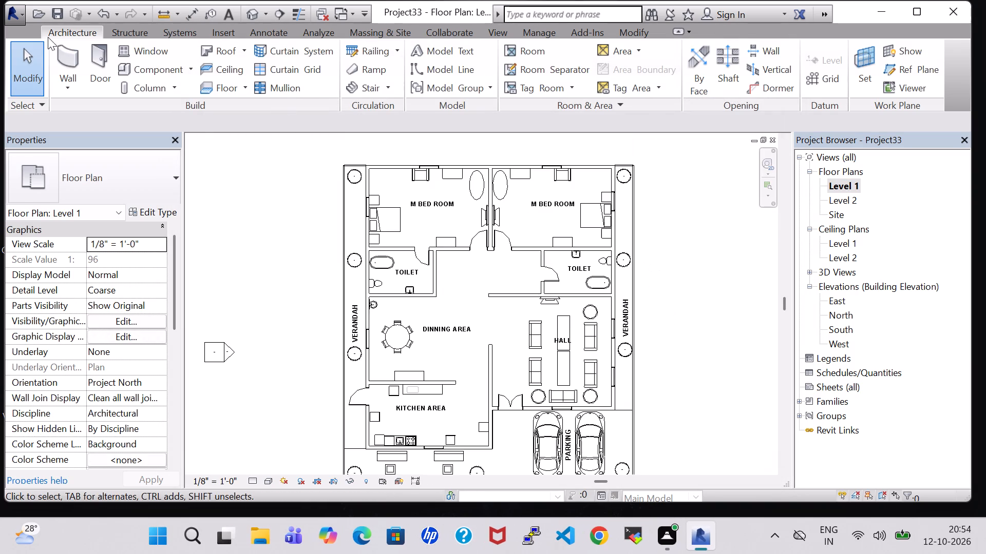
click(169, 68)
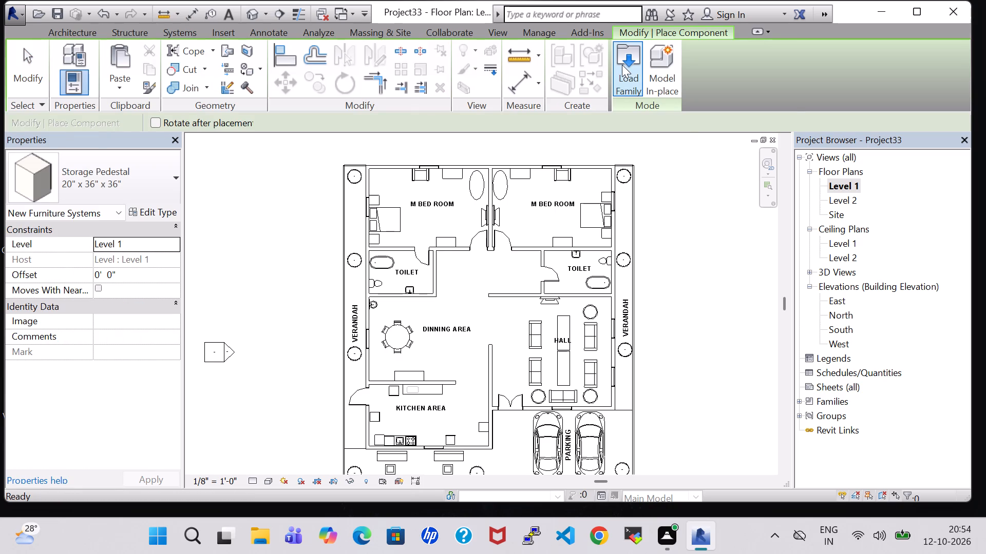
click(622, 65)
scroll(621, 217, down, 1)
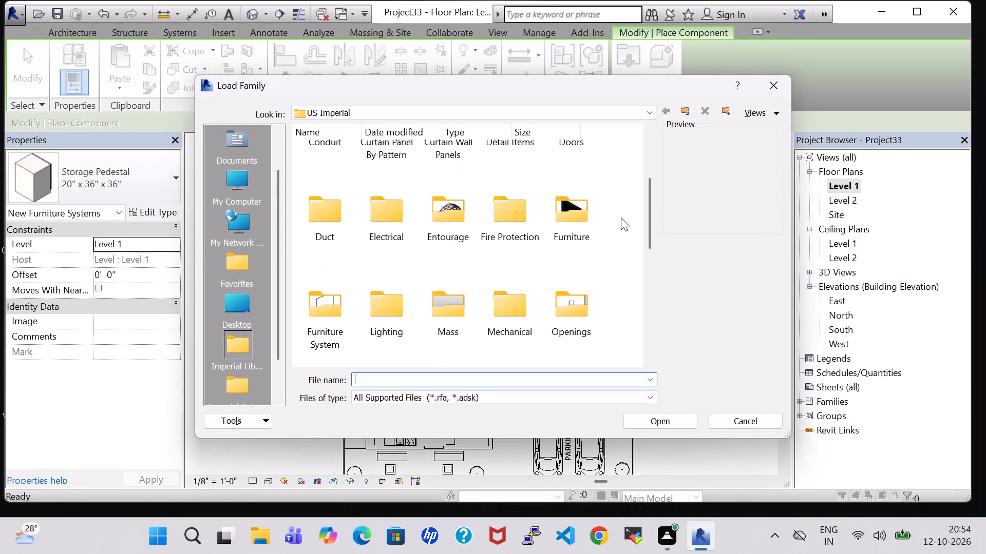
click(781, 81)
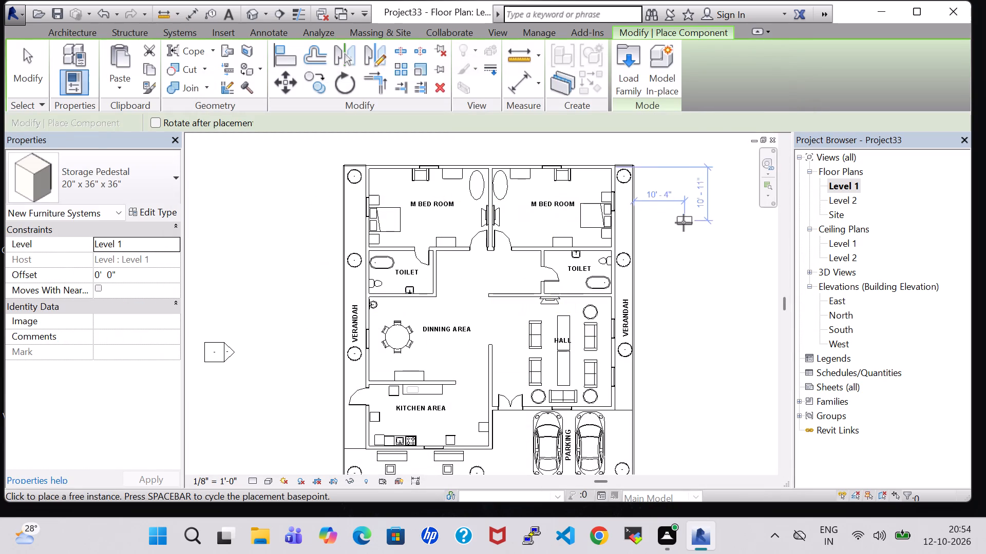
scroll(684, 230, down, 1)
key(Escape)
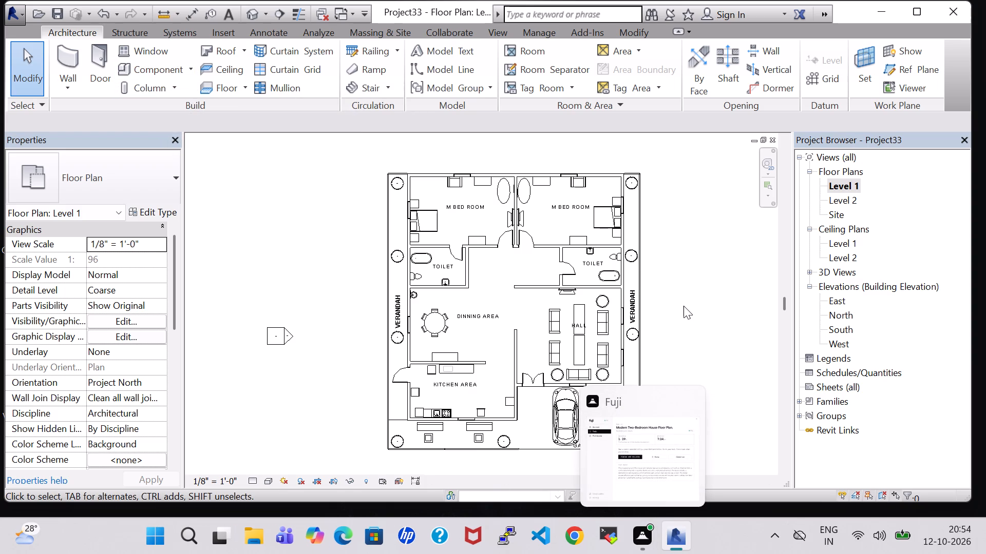
Place a 20" x 36" x 36" Storage Pedestal in the dining area against the toilet wall, about 5'-6" from the wall's end.
click(166, 70)
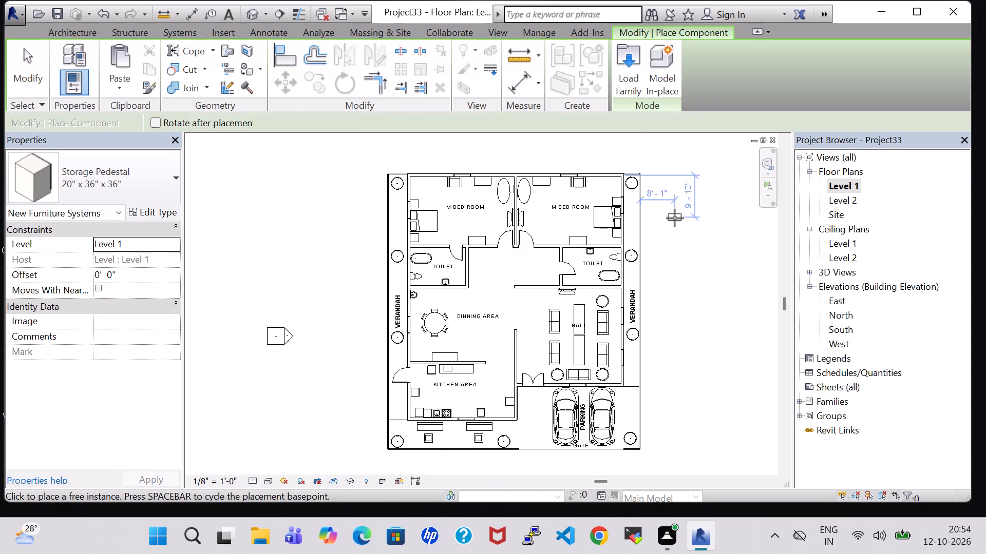
scroll(675, 218, down, 1)
click(627, 77)
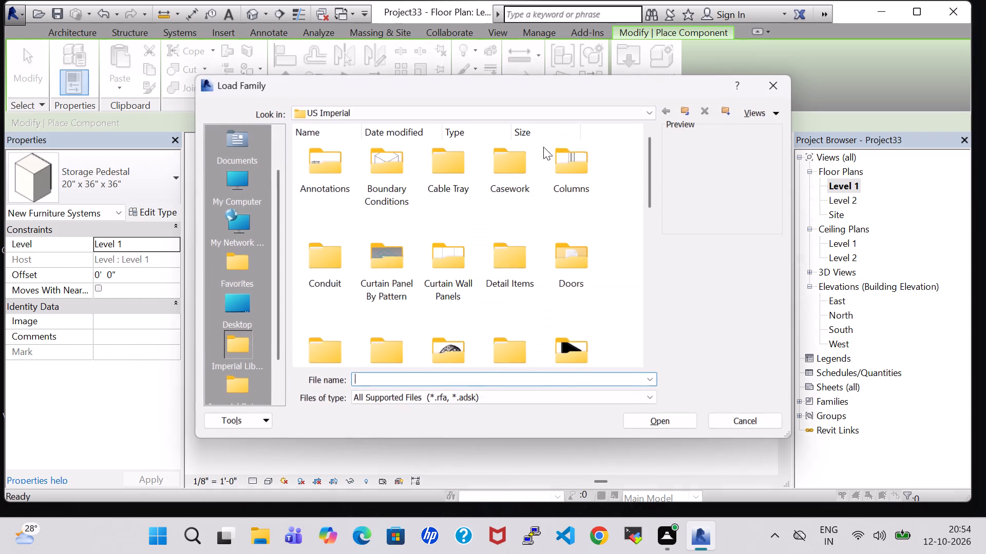
click(769, 82)
scroll(561, 233, up, 2)
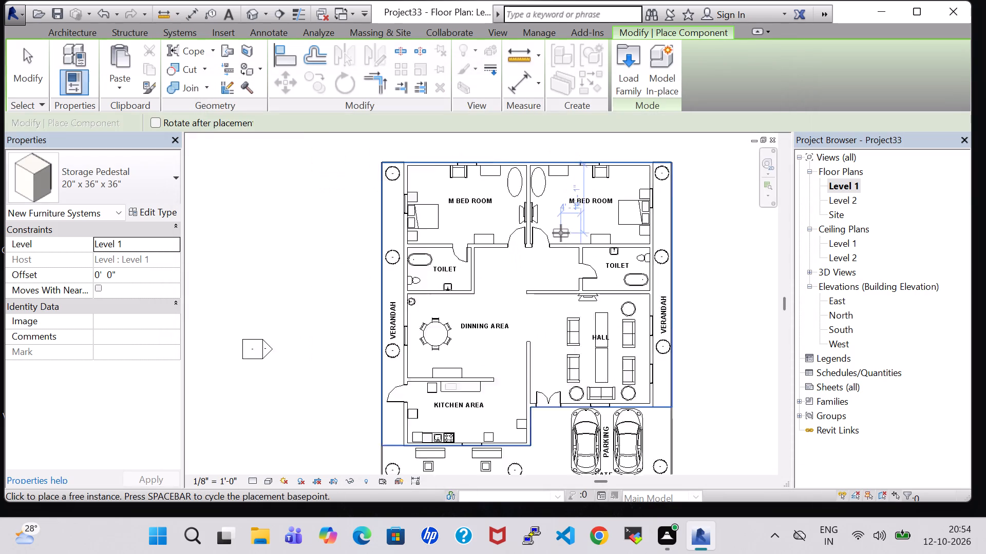
scroll(561, 233, up, 1)
middle_drag(537, 271, 521, 255)
scroll(487, 288, up, 3)
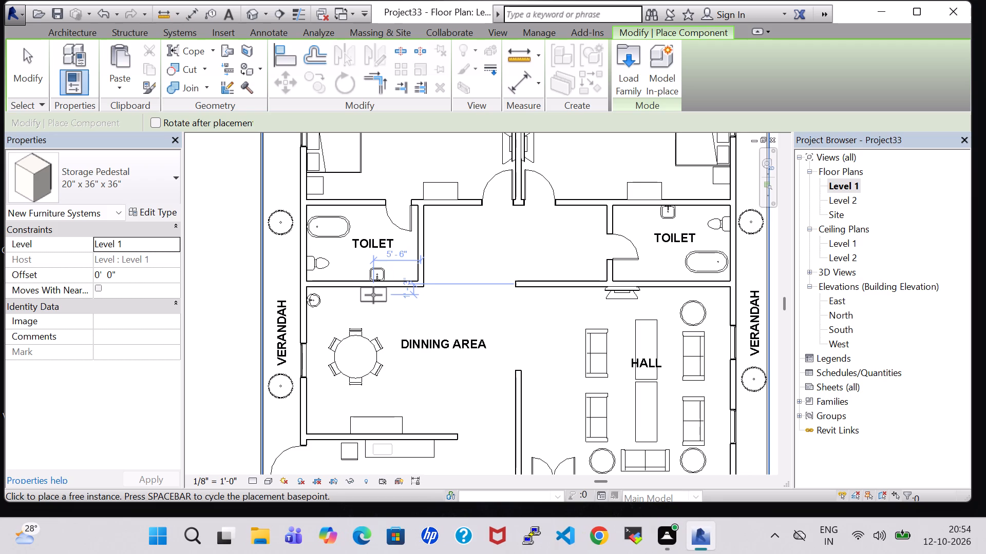
click(373, 295)
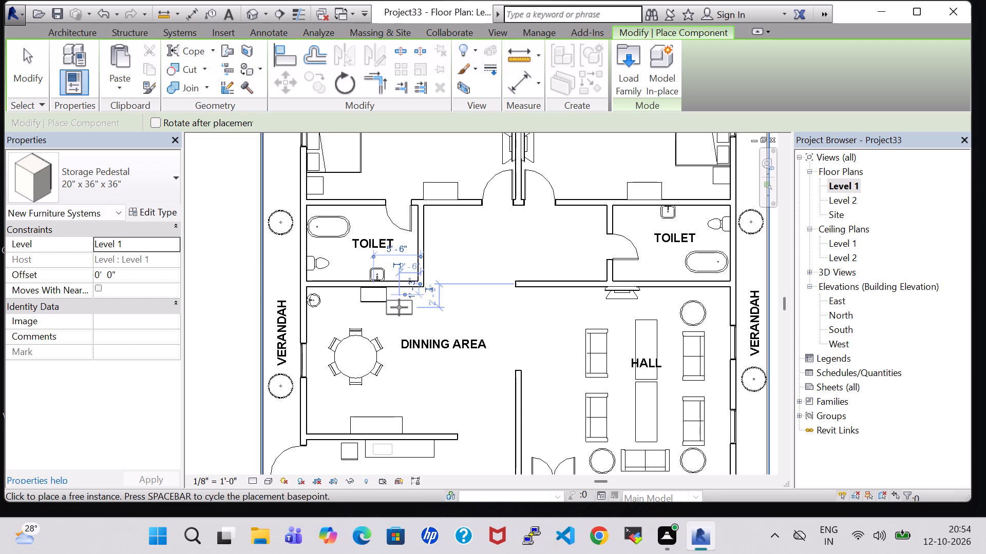
key(Escape)
key(Escape)
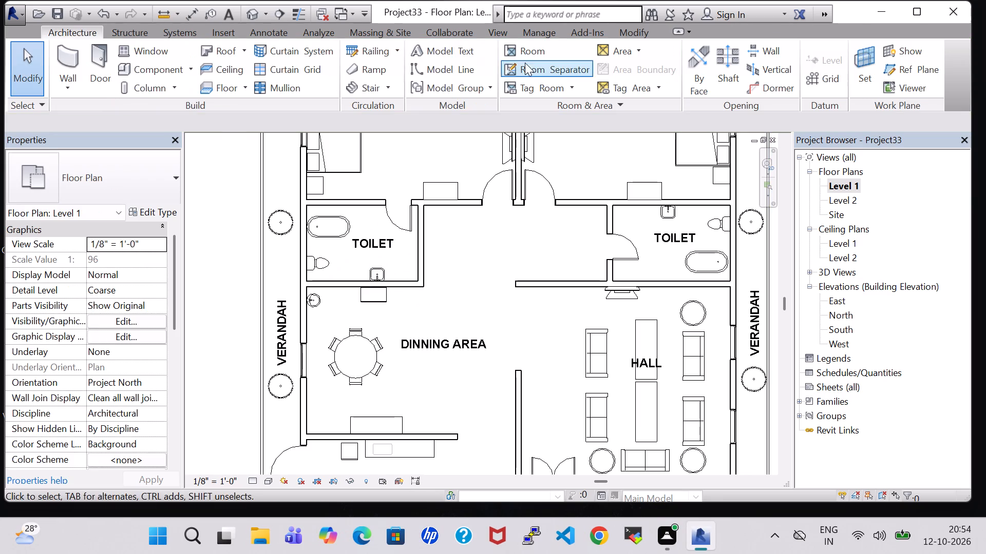
Turn off the Roofs category in the 3D view's visibility/graphic overrides.
double_click(845, 186)
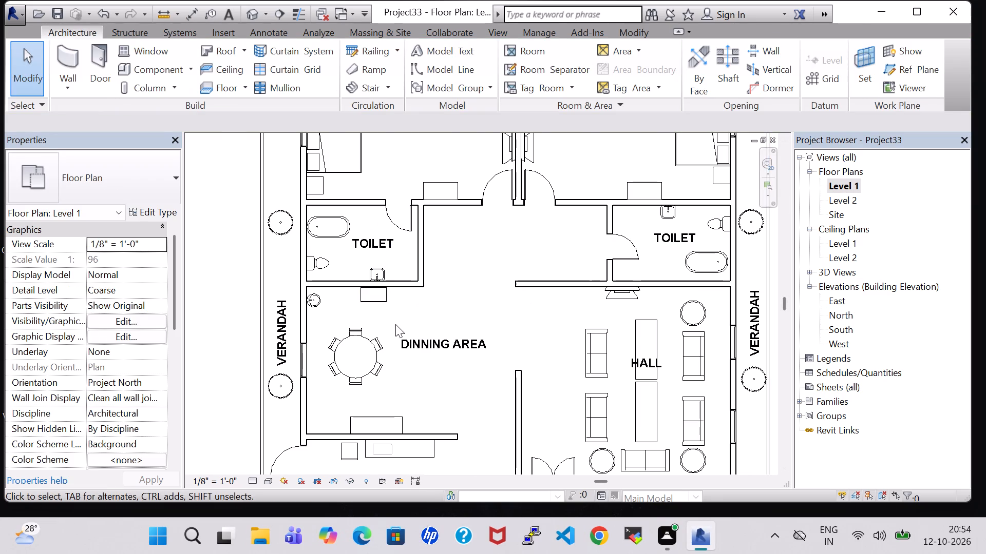
scroll(395, 324, down, 2)
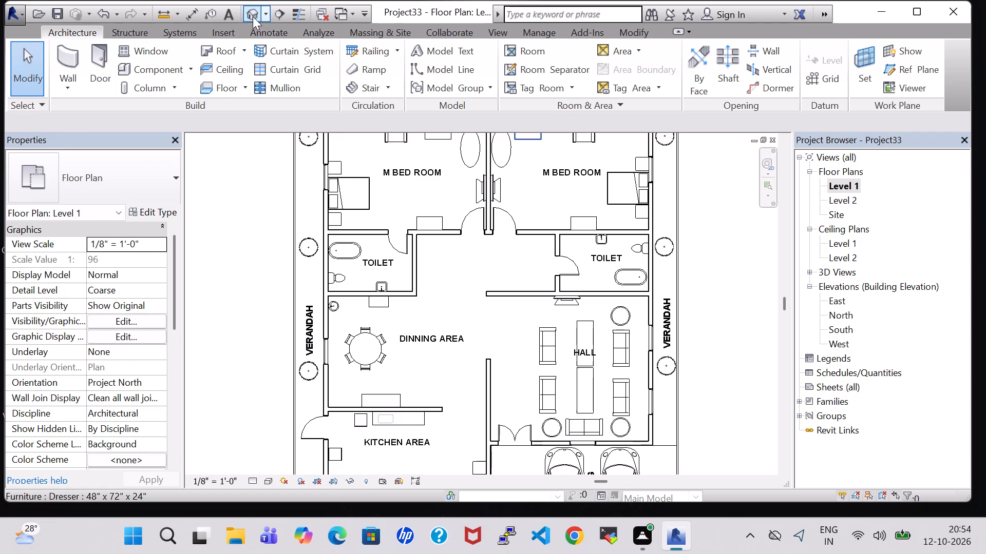
click(253, 16)
scroll(450, 312, down, 1)
text(VV)
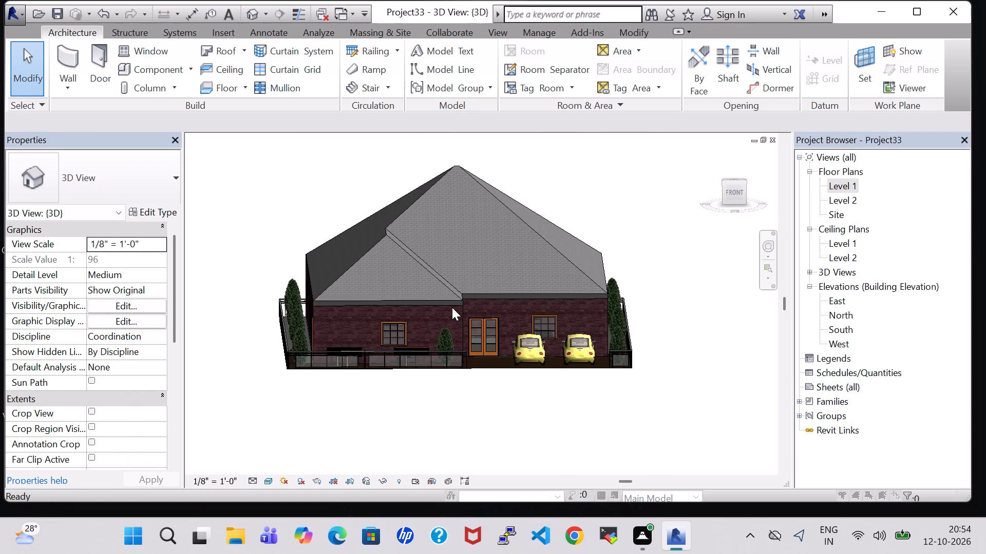
click(357, 290)
key(r)
scroll(357, 290, down, 6)
scroll(185, 255, down, 2)
click(158, 269)
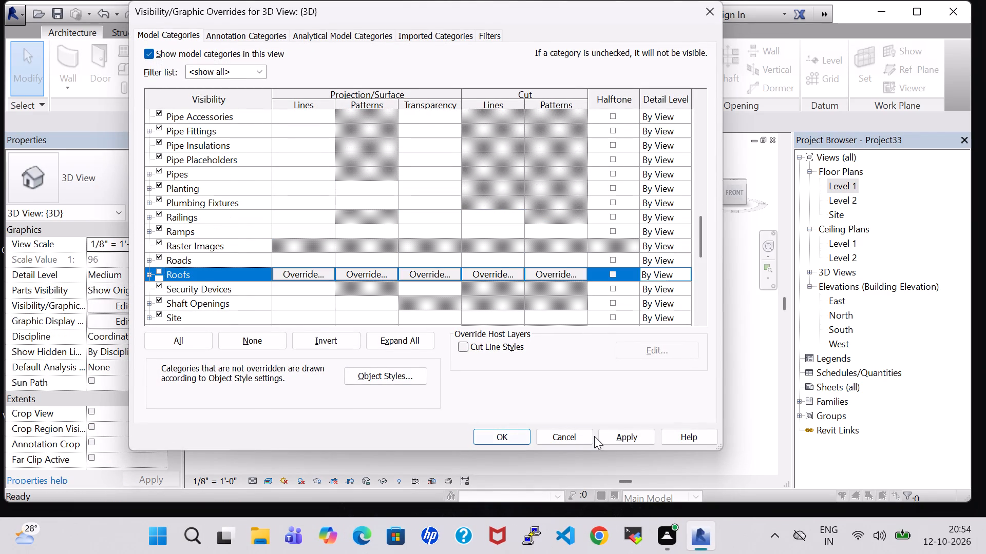
click(612, 435)
click(520, 438)
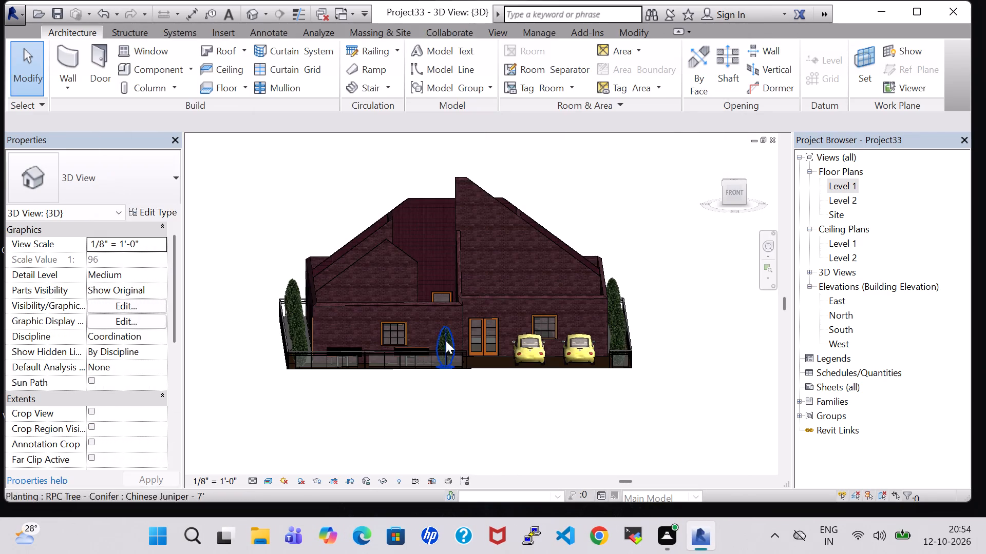
Examine the roofless house in 3D from above and the front, including the dining area's storage pedestal and the room furniture.
shift+middle_drag(563, 189, 561, 366)
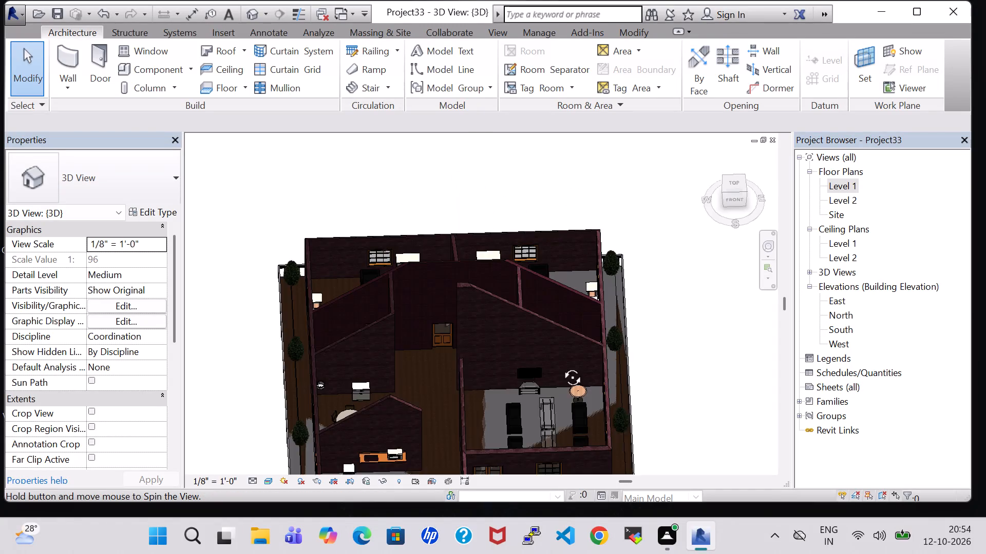
shift+middle_drag(561, 366, 558, 387)
scroll(412, 391, up, 5)
middle_drag(412, 391, 430, 377)
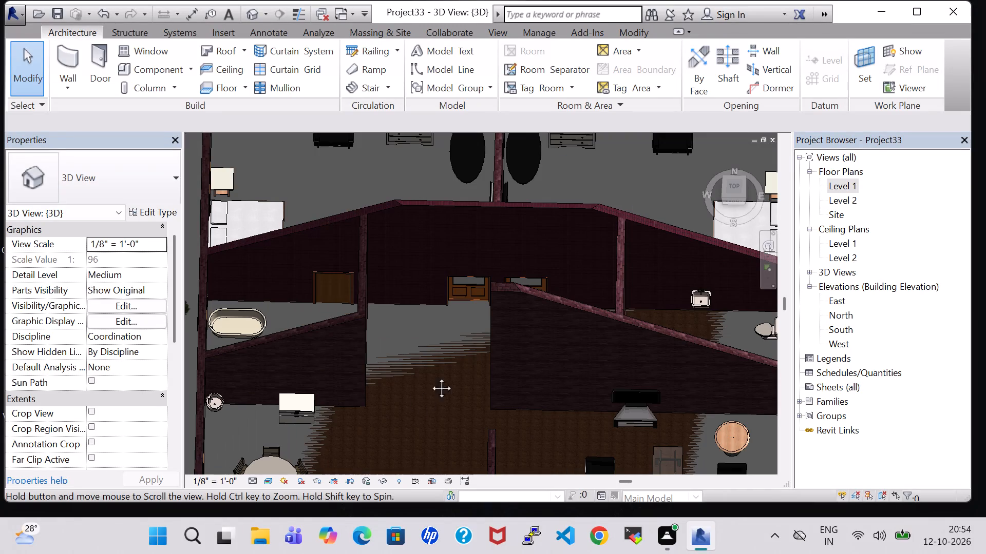
middle_drag(430, 377, 447, 358)
scroll(449, 358, down, 2)
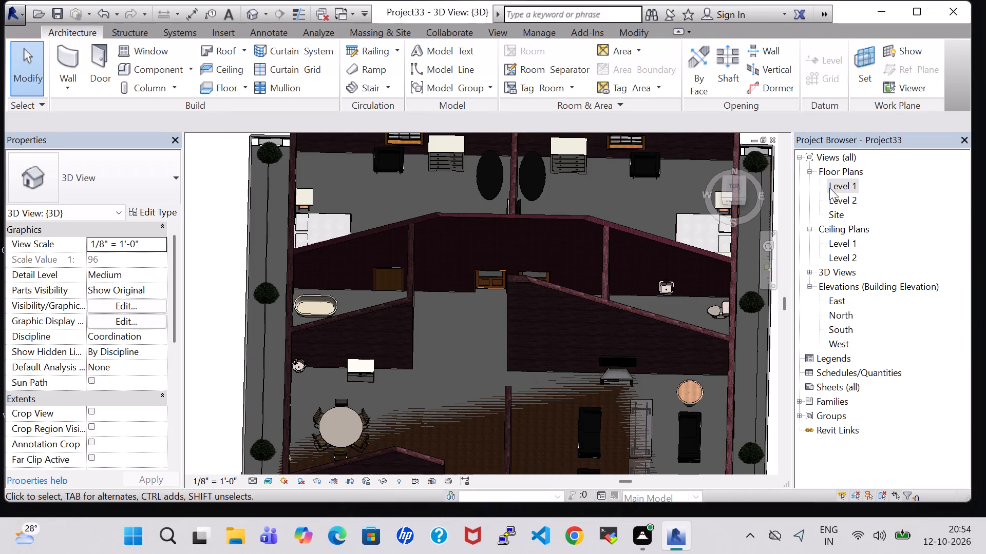
scroll(676, 272, down, 2)
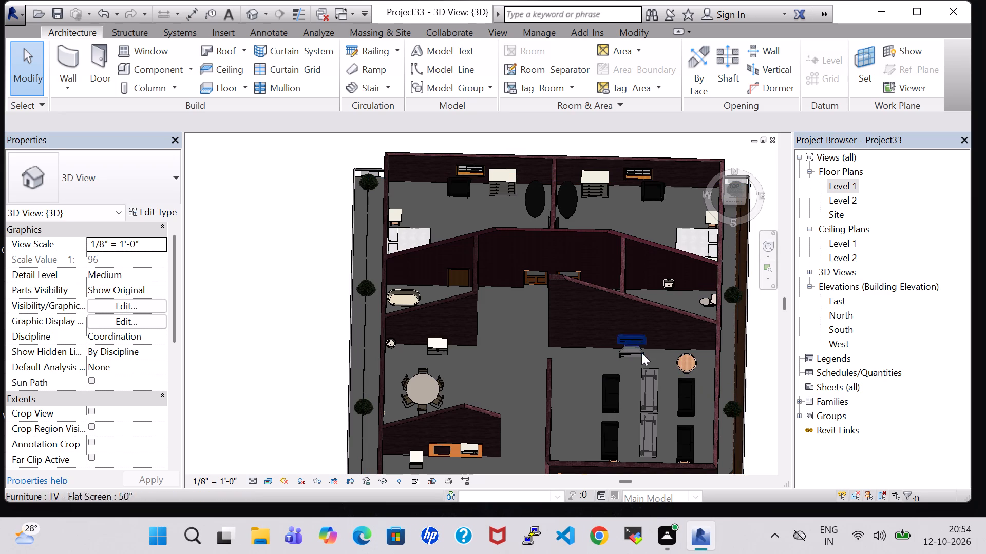
shift+middle_drag(765, 350, 757, 303)
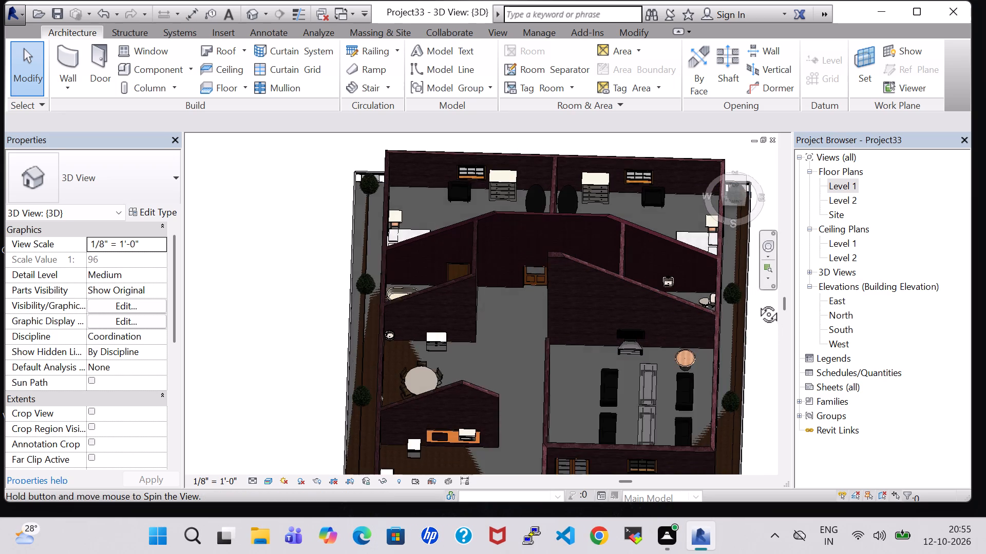
shift+middle_drag(757, 303, 747, 287)
scroll(747, 294, down, 1)
shift+middle_drag(742, 359, 741, 315)
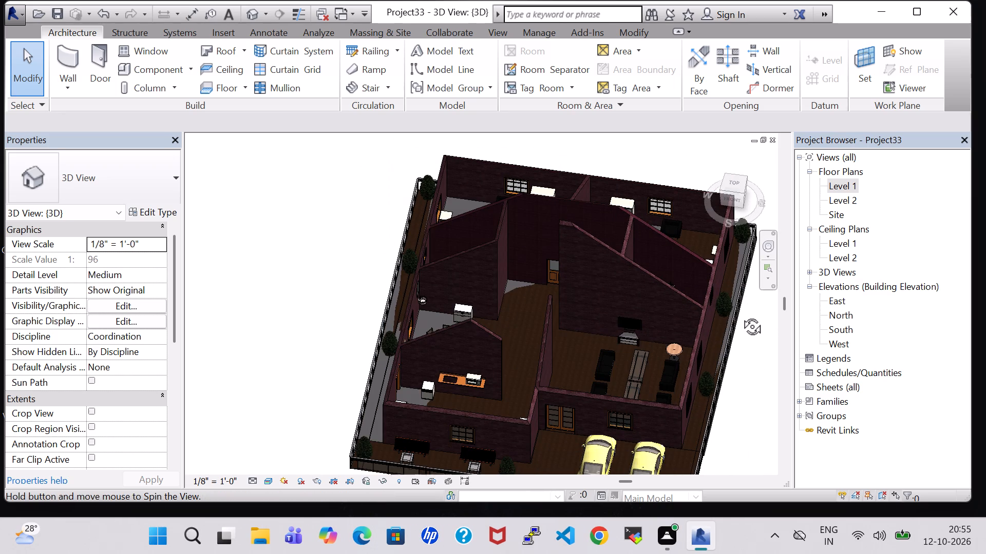
shift+middle_drag(741, 315, 742, 281)
shift+middle_drag(633, 428, 668, 397)
middle_drag(667, 392, 619, 389)
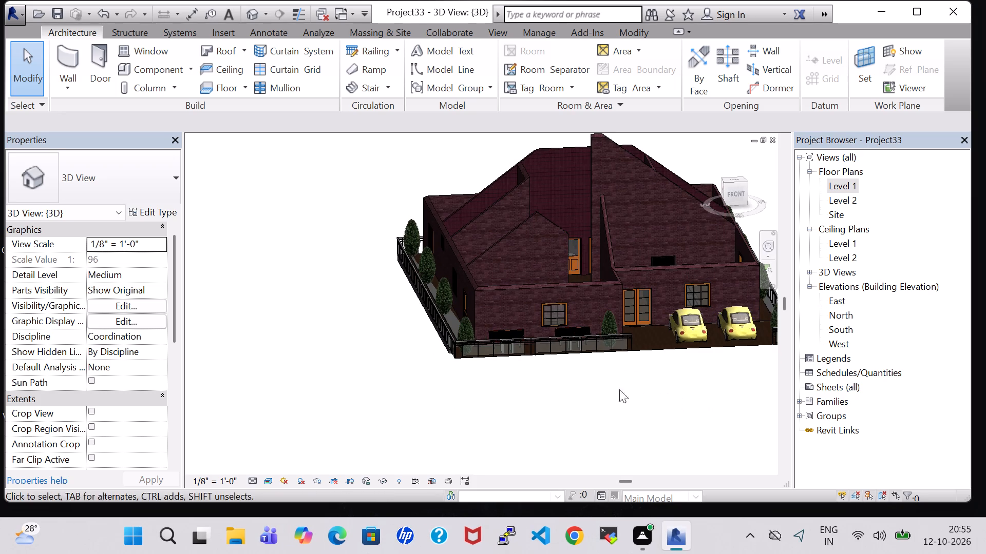
middle_drag(619, 389, 535, 381)
shift+middle_drag(627, 354, 579, 363)
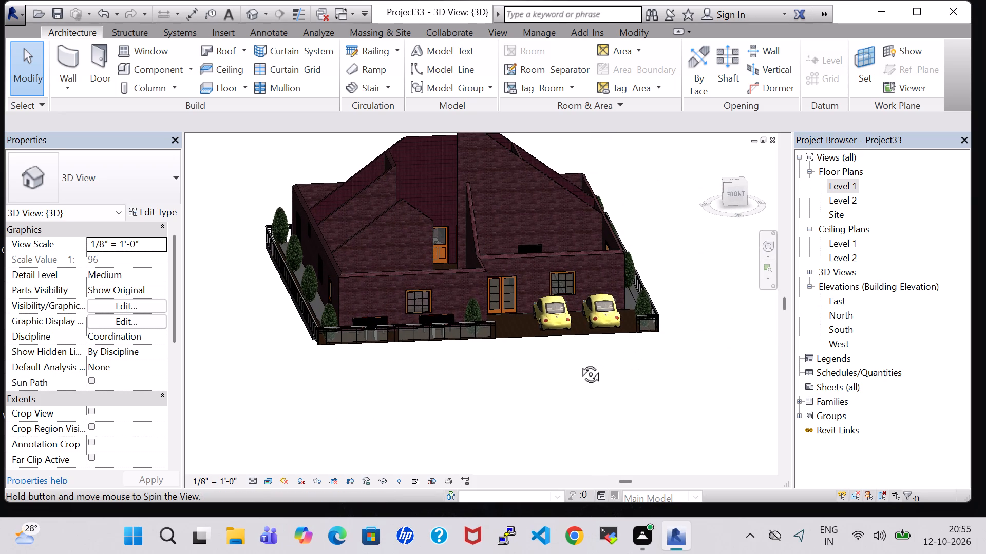
shift+middle_drag(579, 363, 612, 330)
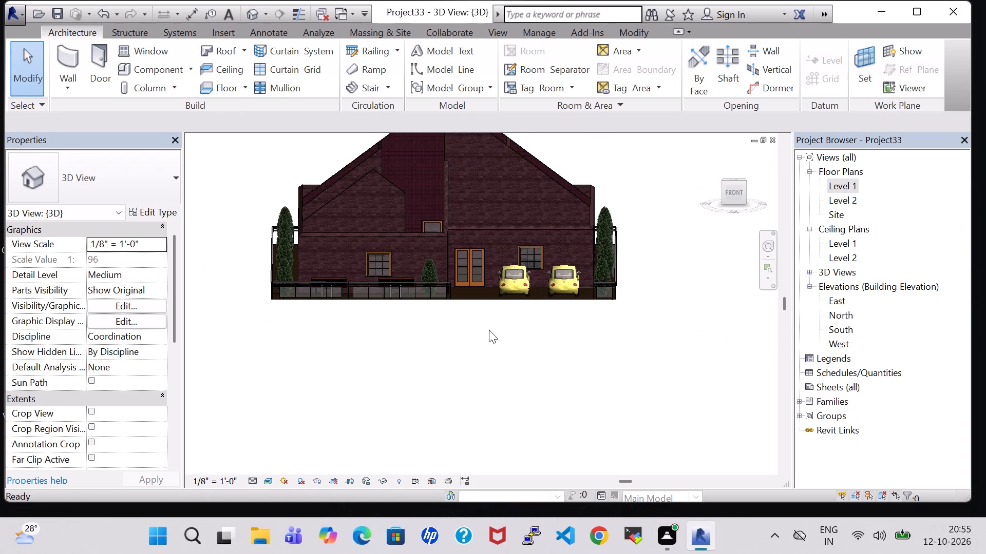
middle_drag(489, 330, 487, 396)
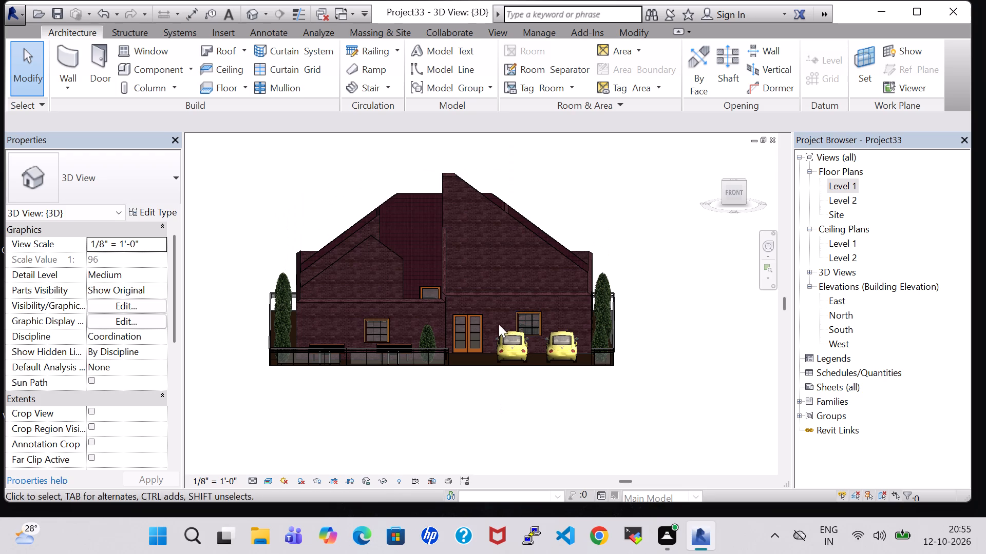
Turn the Roofs category back on in the 3D view's visibility/graphic overrides.
text(VV)
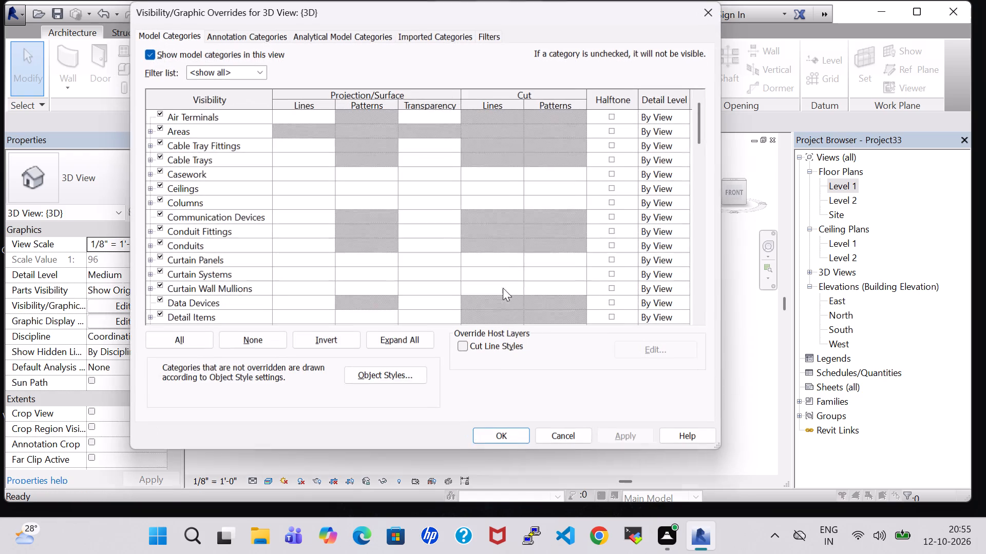
scroll(339, 310, down, 2)
click(179, 222)
key(r)
scroll(183, 224, down, 2)
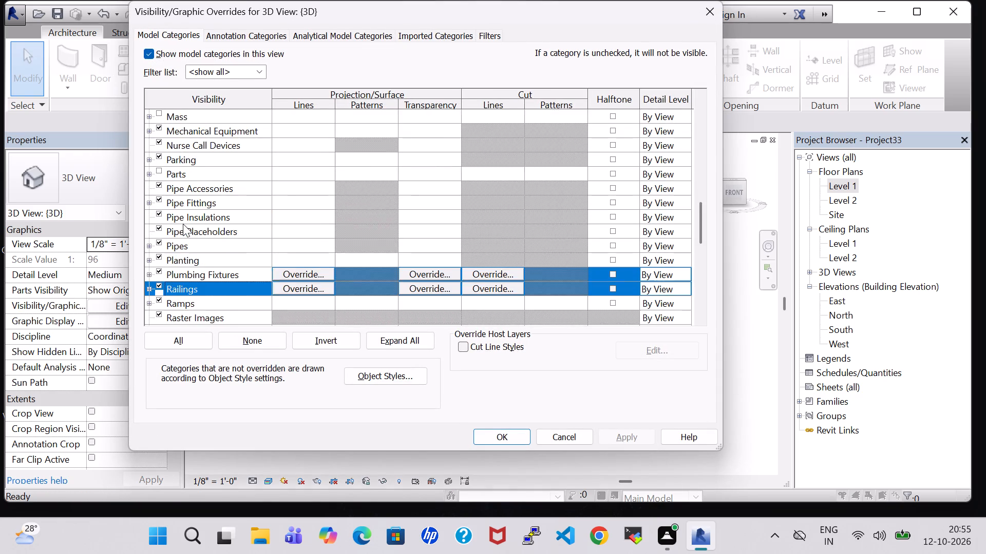
scroll(183, 224, down, 4)
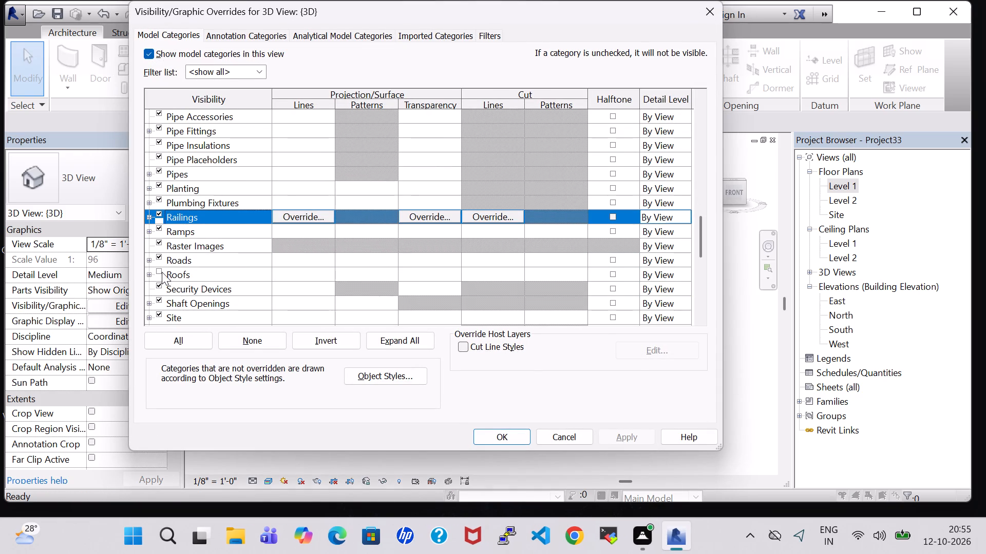
click(161, 271)
click(639, 436)
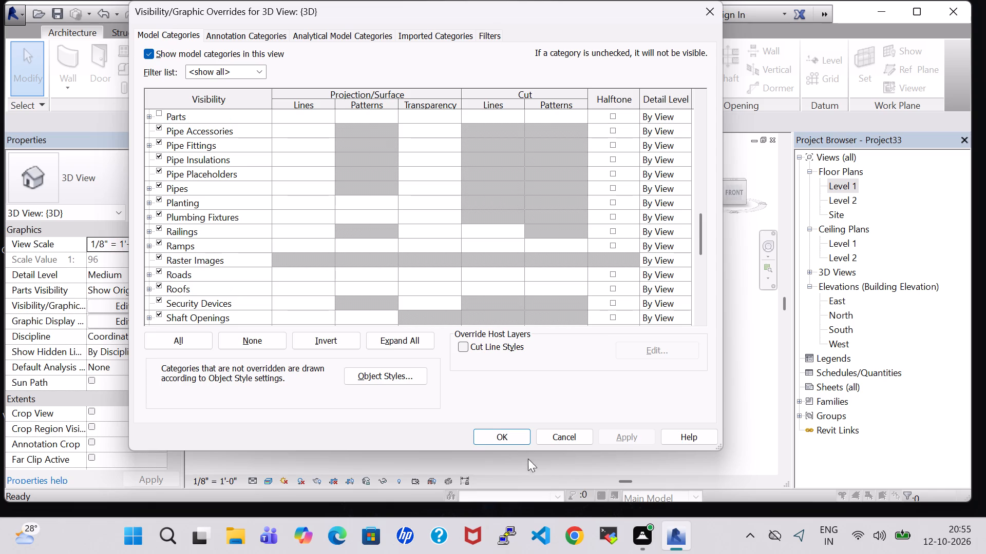
click(510, 439)
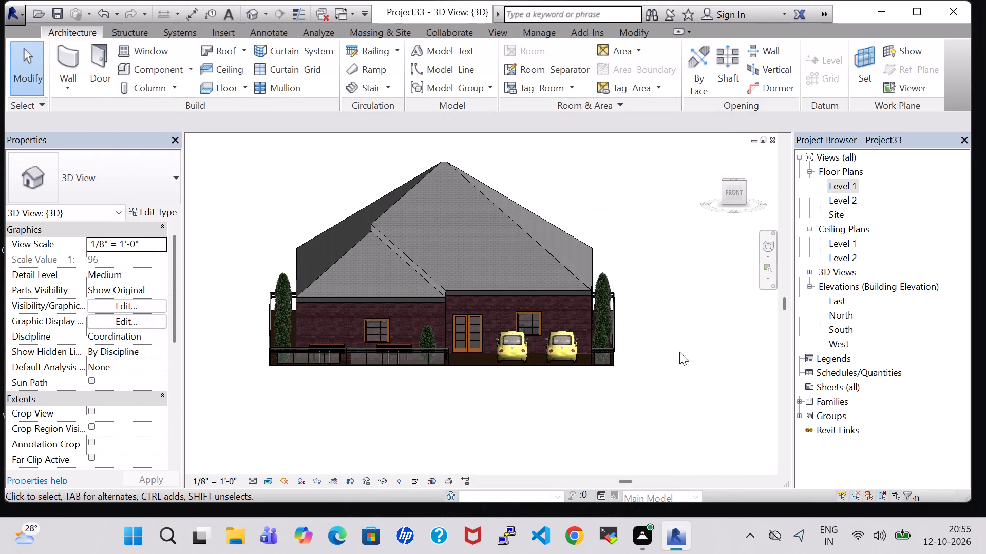
click(671, 333)
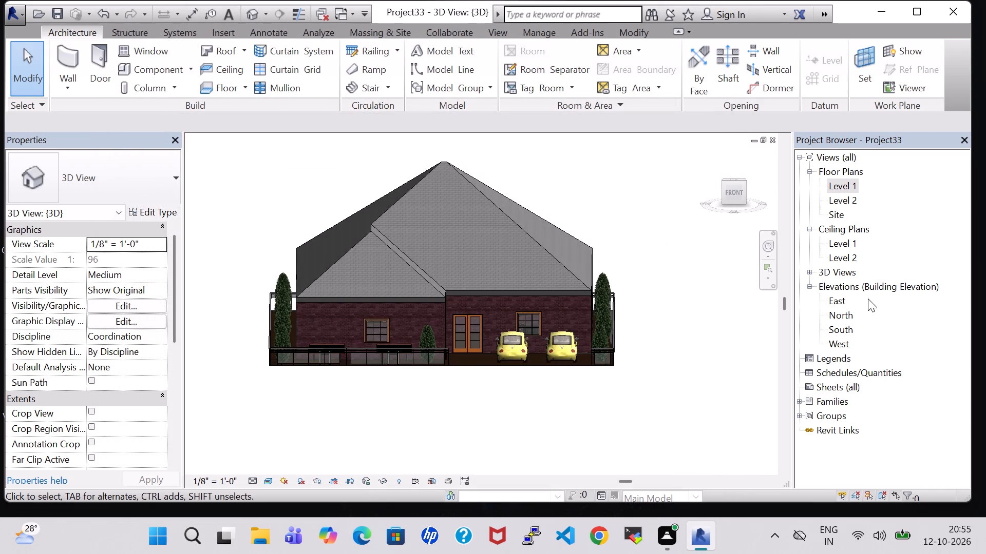
Save the Project33 project.
click(19, 21)
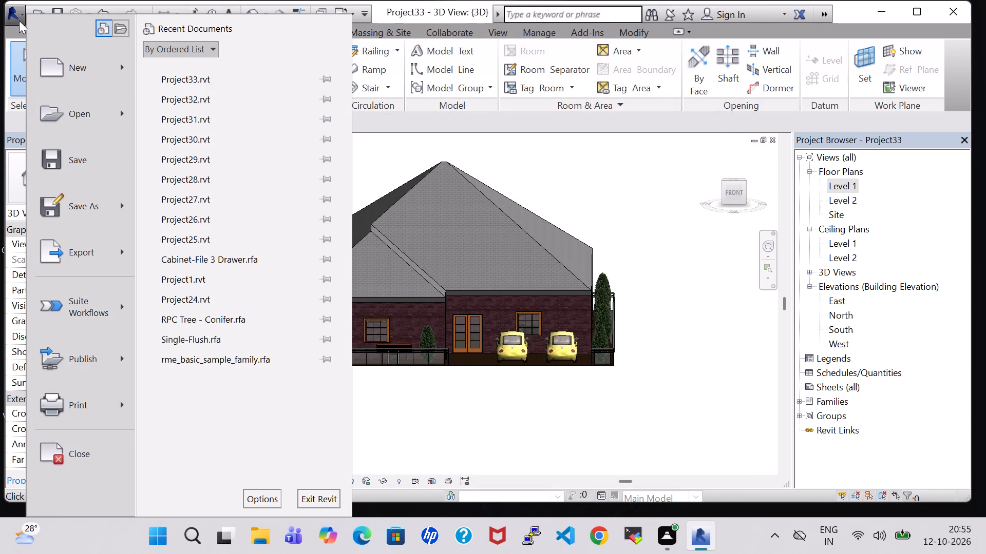
click(80, 161)
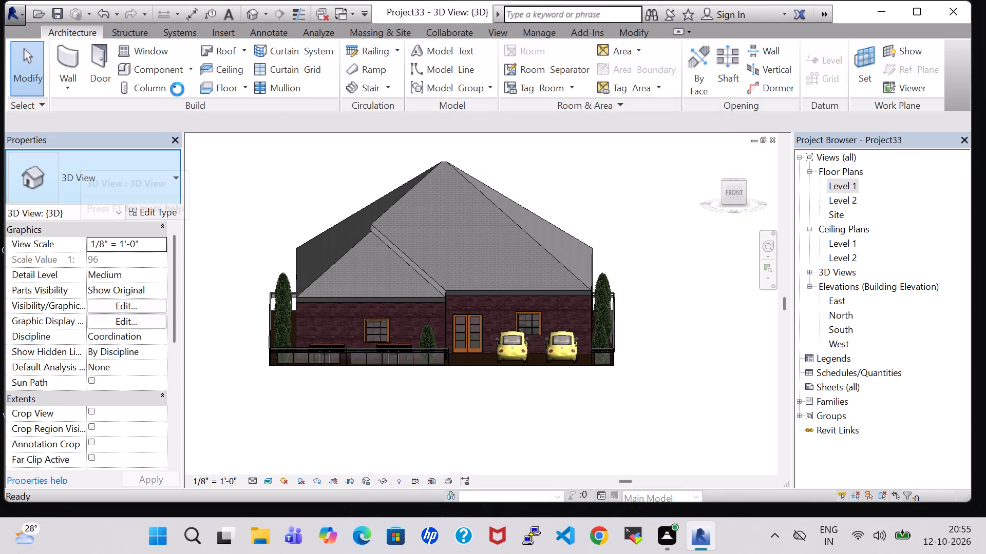
Export the model as an IFC 2x3 file named Project33 in the work folder, replacing the existing file.
click(11, 17)
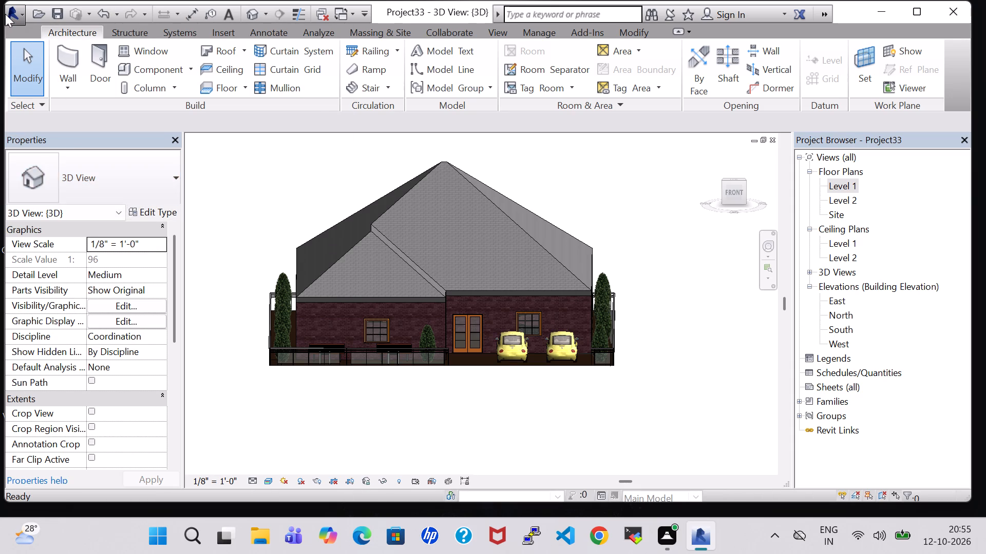
click(8, 15)
click(101, 266)
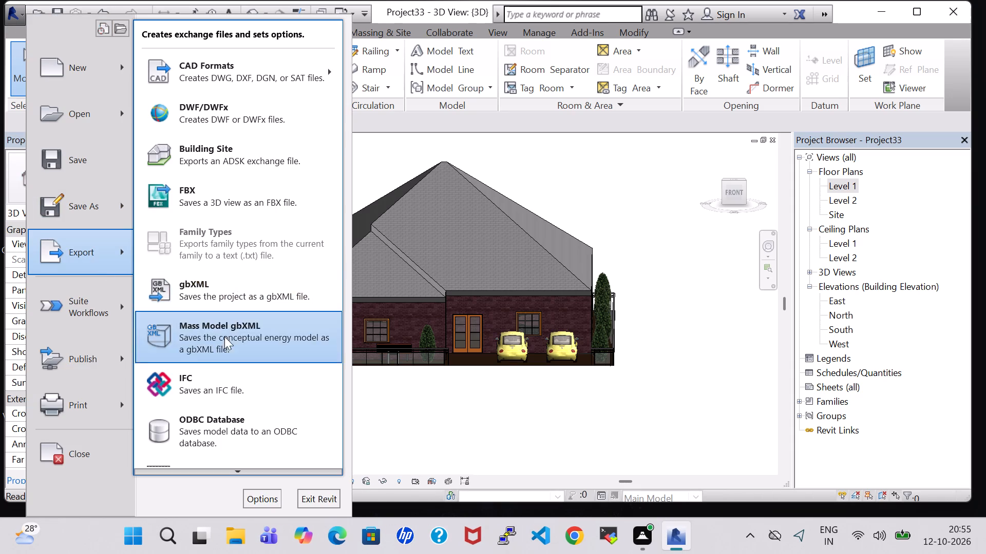
click(218, 383)
click(416, 364)
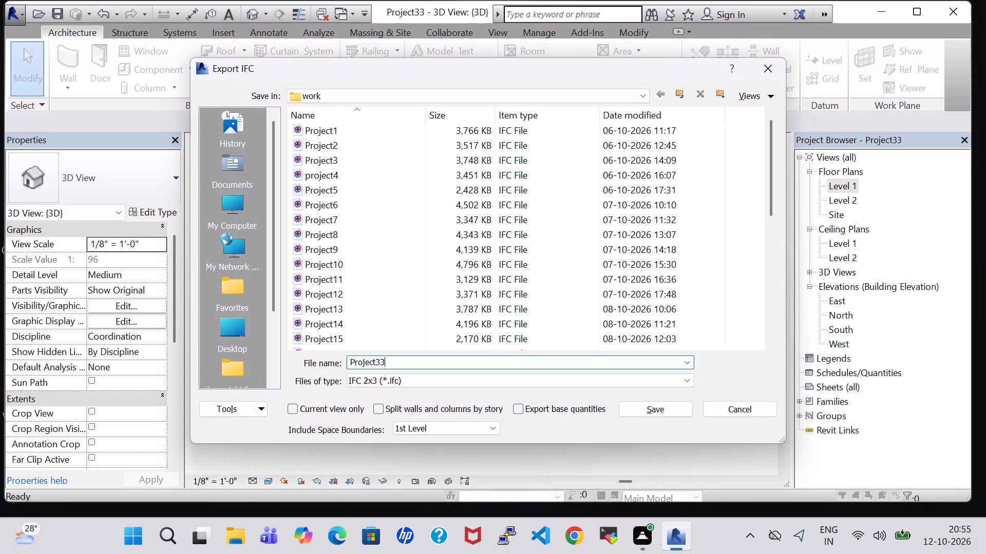
scroll(474, 144, down, 12)
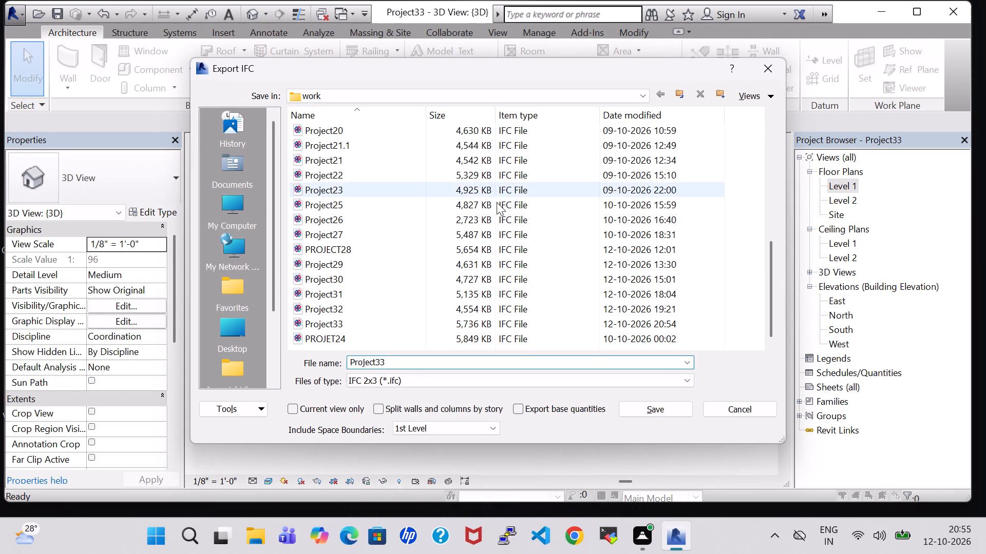
scroll(497, 202, down, 16)
click(637, 409)
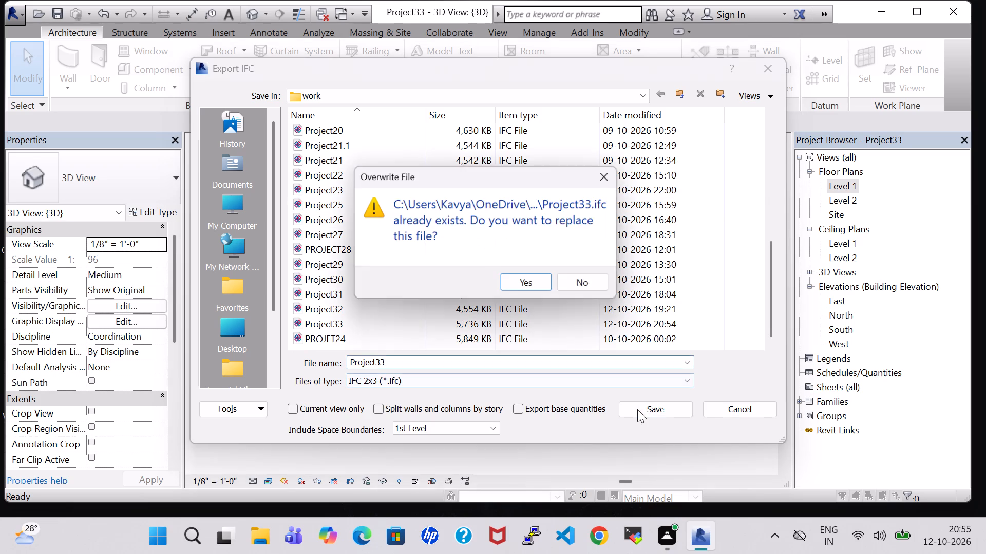
click(535, 284)
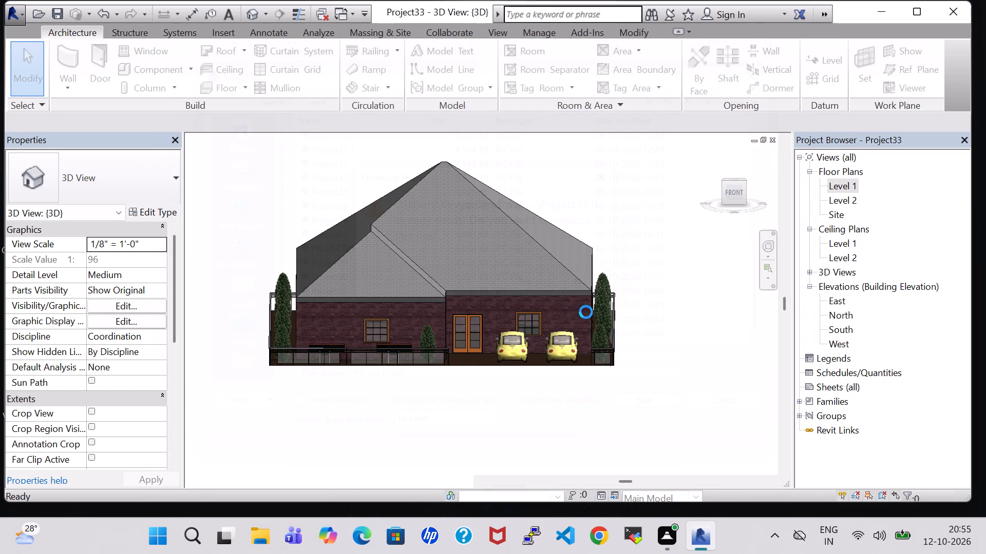